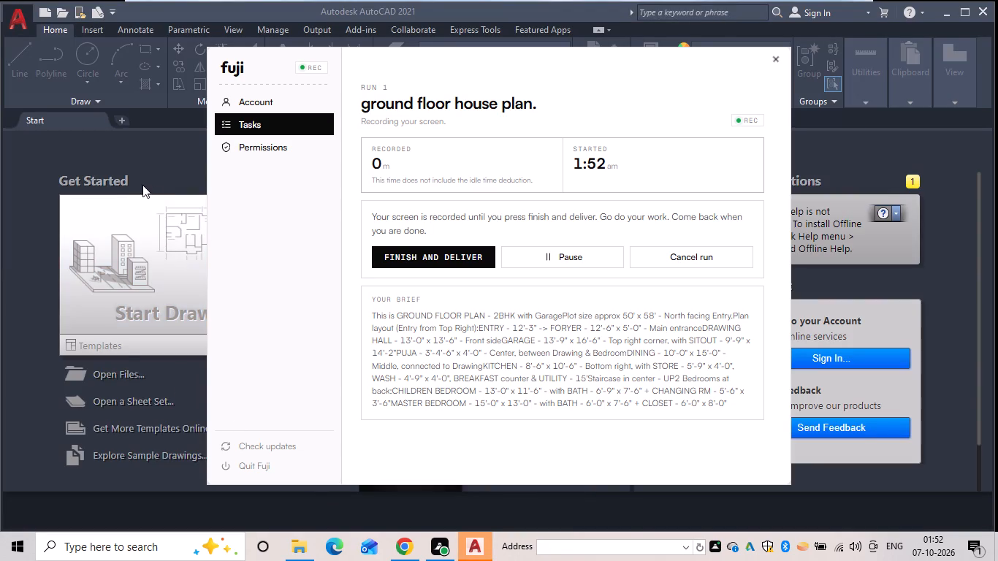
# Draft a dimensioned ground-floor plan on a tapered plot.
# Start a new blank drawing.
pyautogui.click(134, 271)
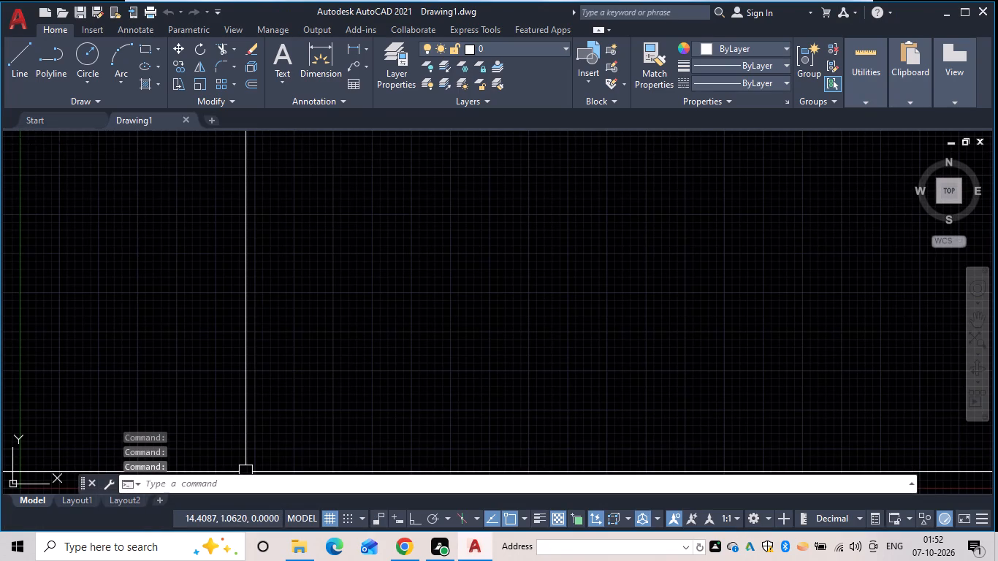
# Turn on the command log file with LOGFILEON.
pyautogui.click(248, 481)
pyautogui.write('lo')
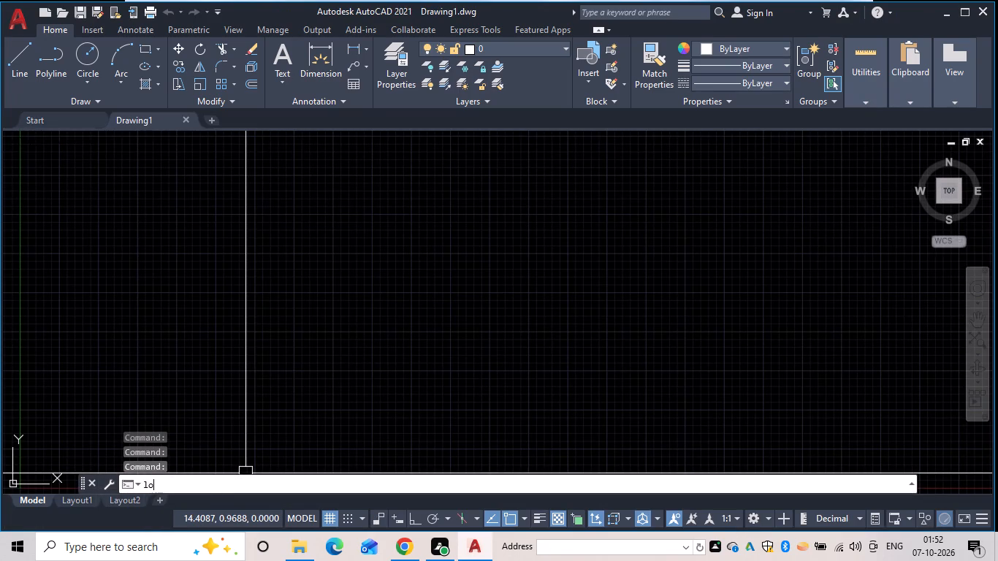
pyautogui.press('g')
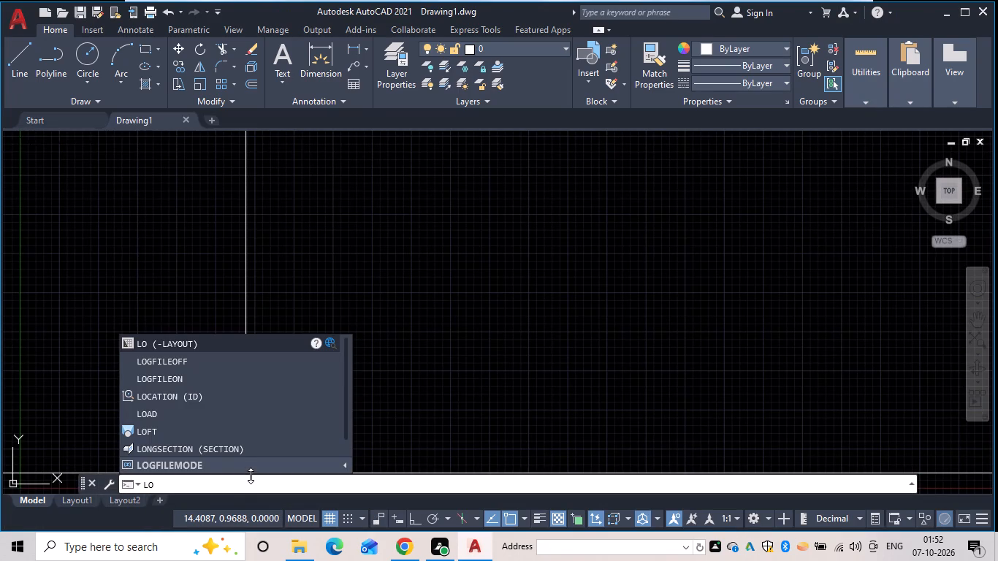
pyautogui.click(237, 373)
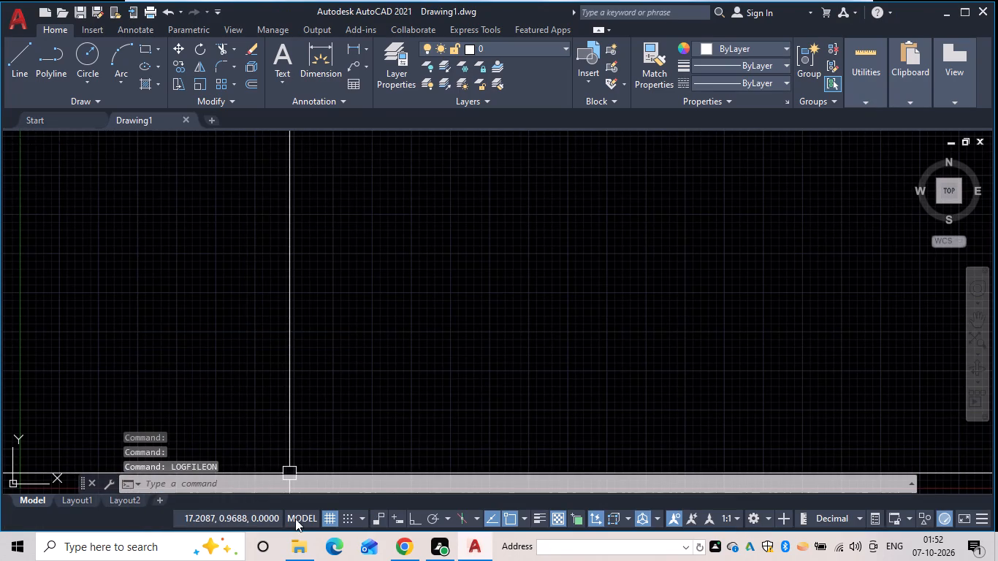
# Turn off the drawing grid display.
pyautogui.click(330, 510)
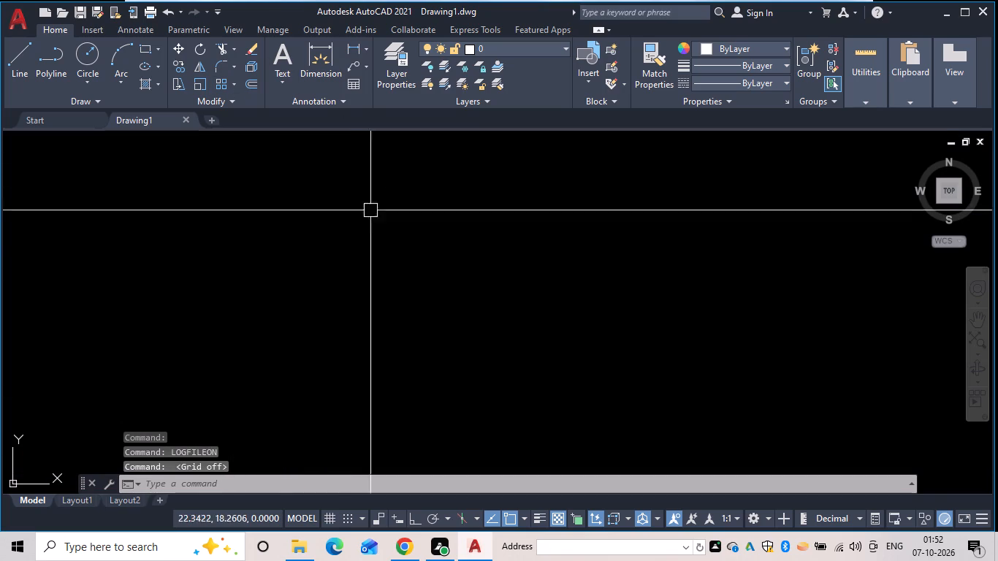
# Configure the drawing units to Engineering length type with 0'-0.0" precision.
pyautogui.moveTo(311, 484); pyautogui.dragTo(301, 487)
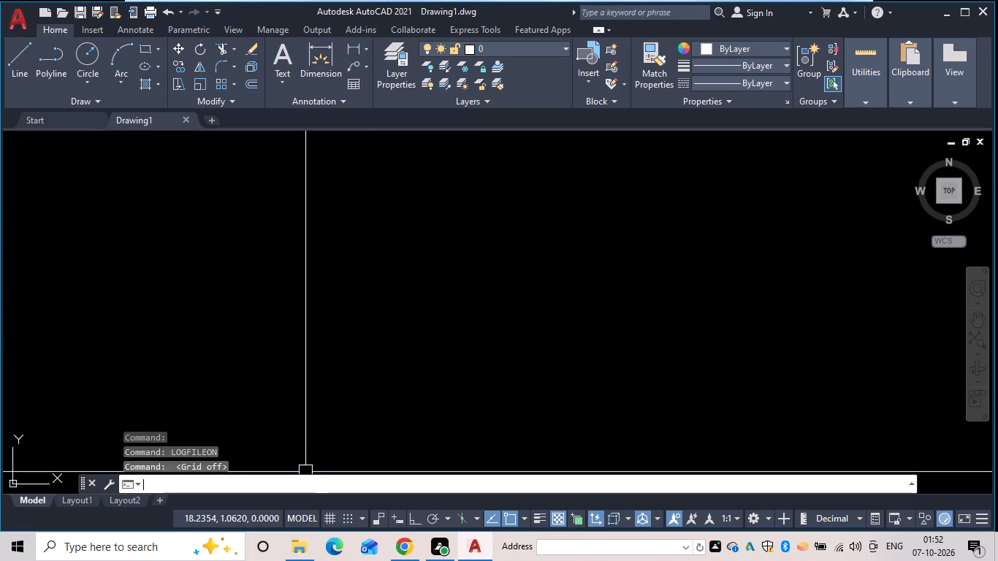
pyautogui.write('un')
pyautogui.press('space')
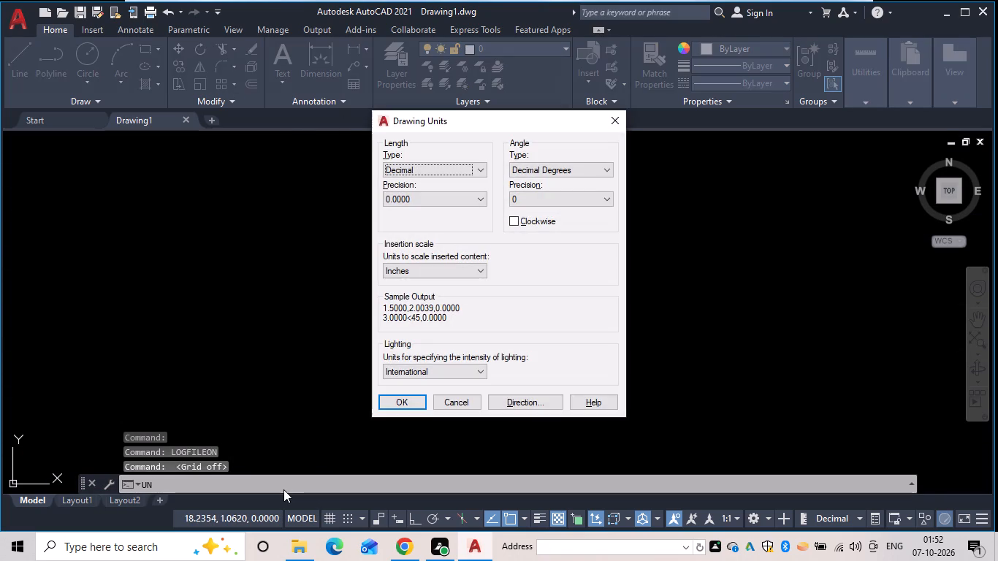
pyautogui.click(487, 167)
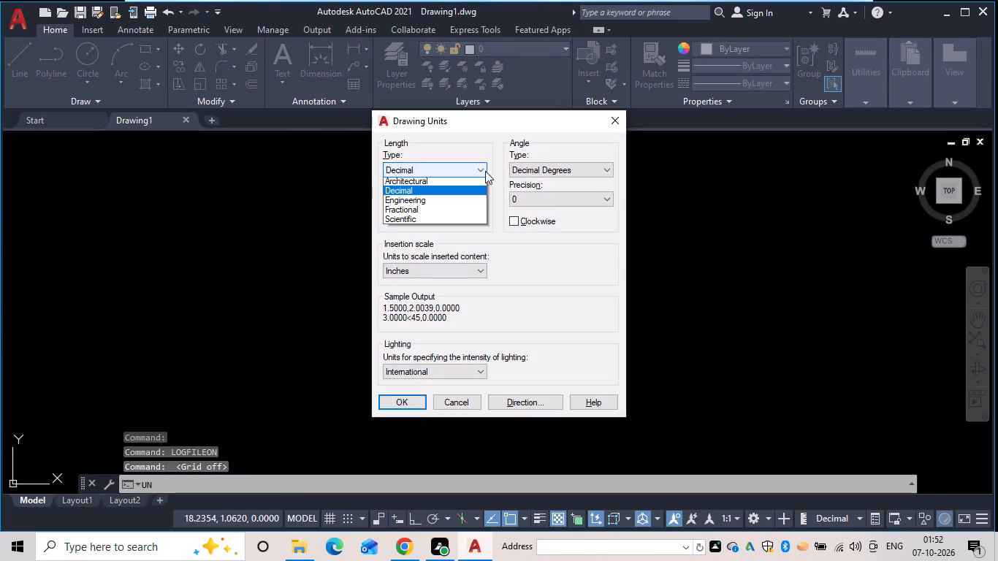
pyautogui.moveTo(473, 183); pyautogui.dragTo(471, 196)
pyautogui.click(471, 199)
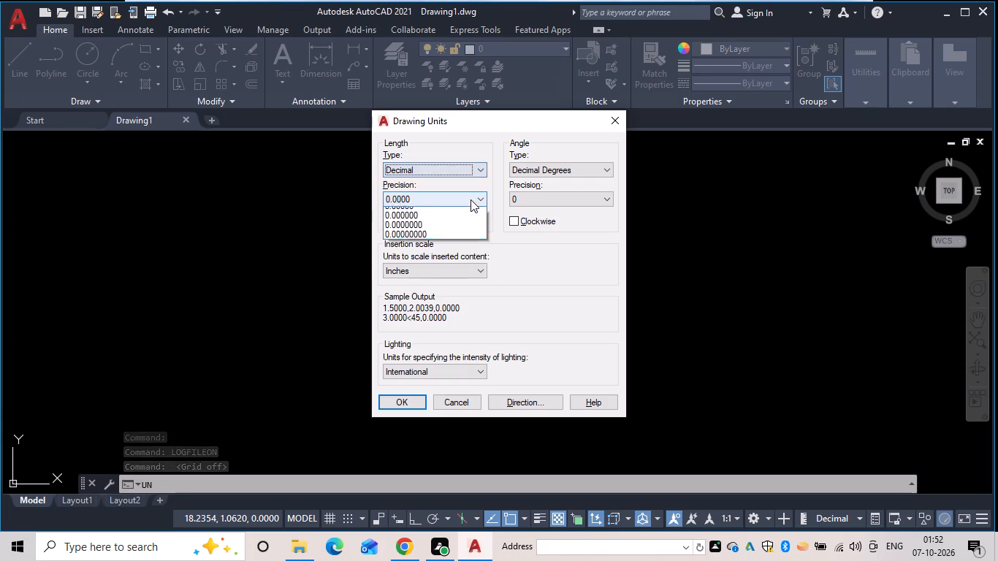
pyautogui.click(476, 170)
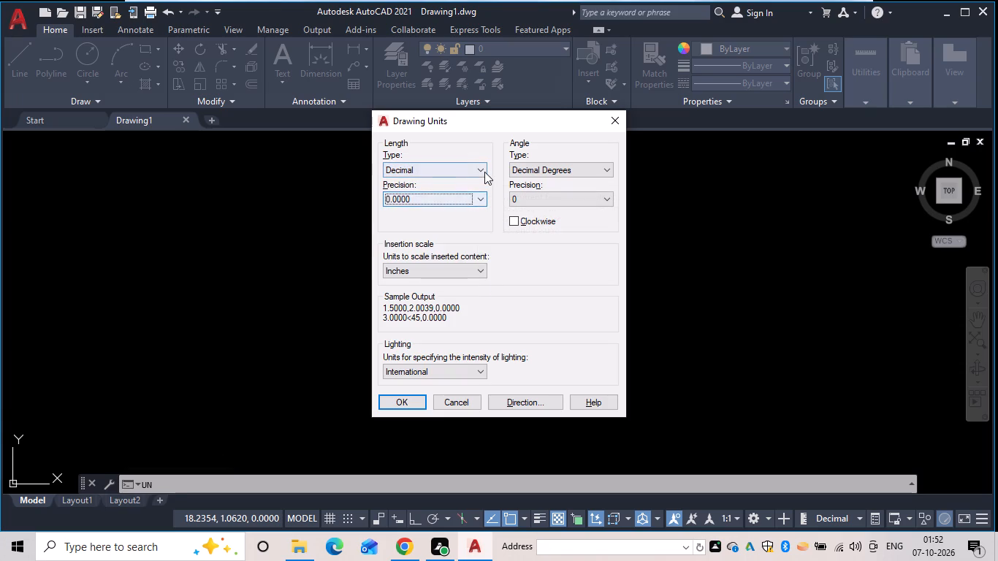
pyautogui.click(484, 172)
pyautogui.click(462, 201)
pyautogui.click(468, 195)
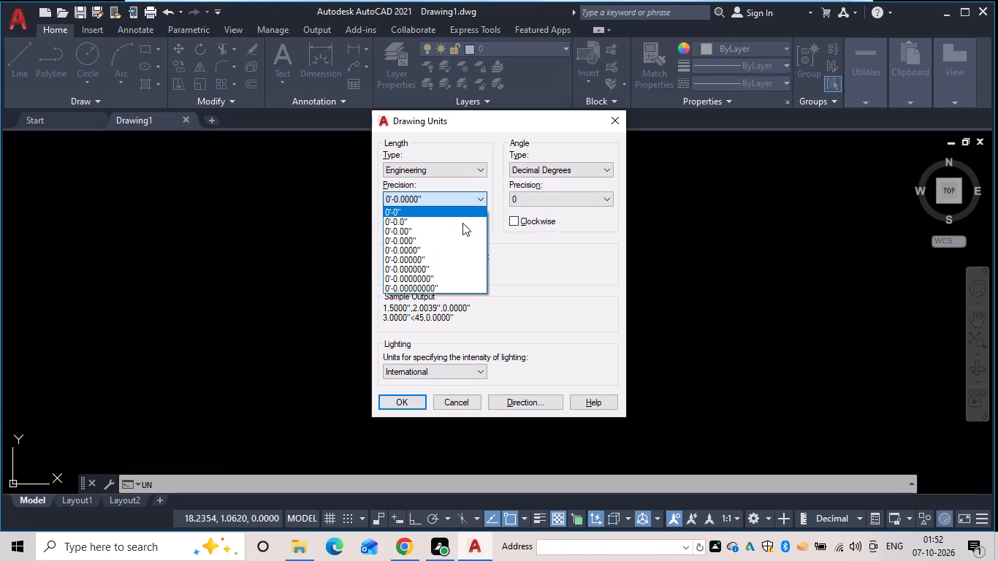
pyautogui.click(462, 224)
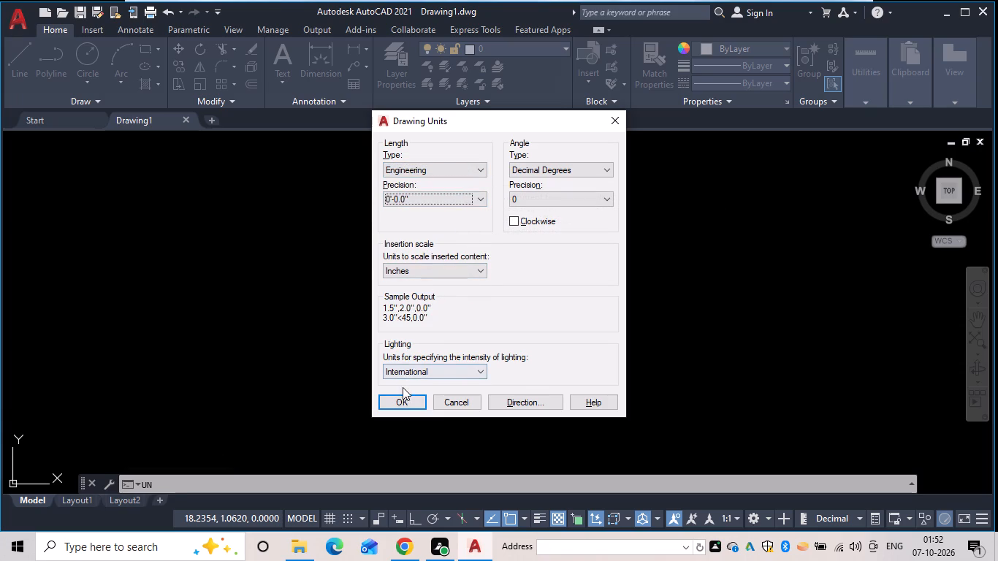
pyautogui.click(403, 397)
# Set the model space limits with lower corner 0,0 and upper corner 100',100'.
pyautogui.write('li')
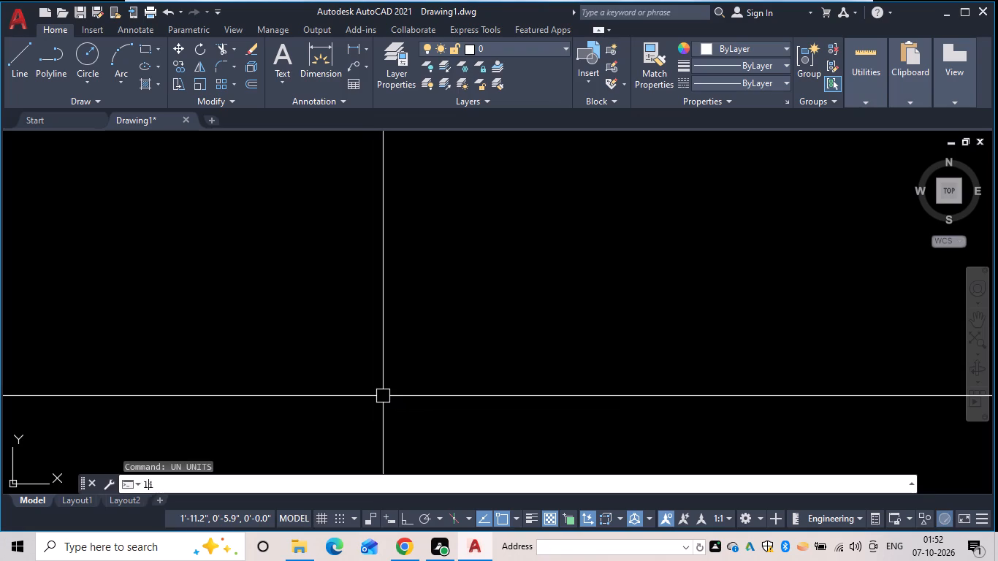
pyautogui.press('m')
pyautogui.press('space')
pyautogui.press('Escape')
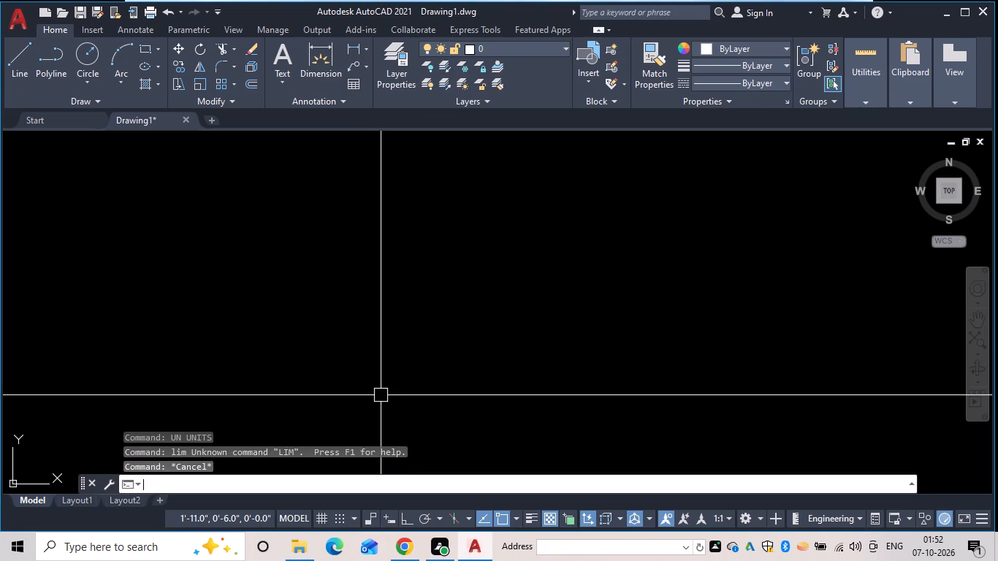
pyautogui.write('lim')
pyautogui.press('space')
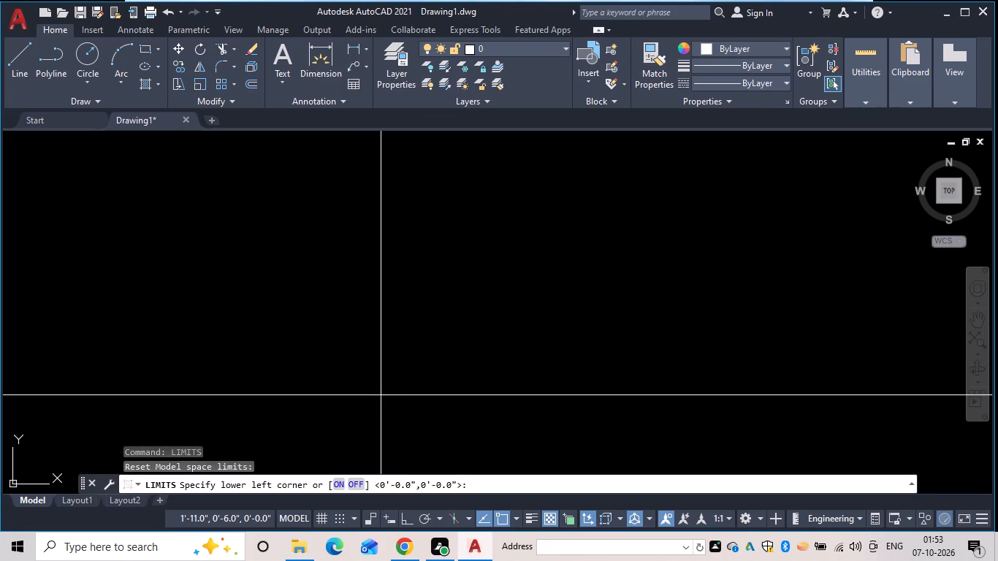
pyautogui.write('0,0')
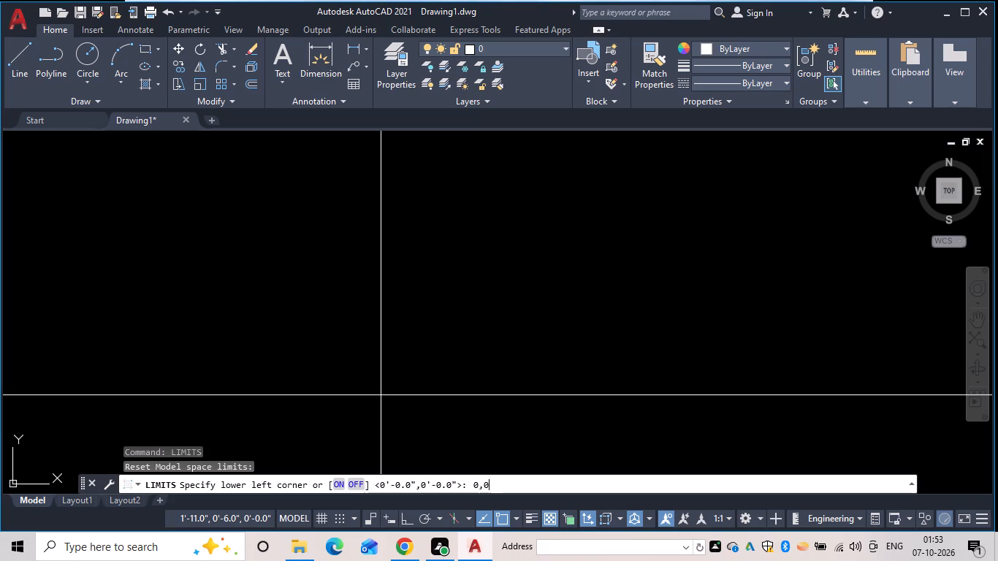
pyautogui.press('space')
pyautogui.write("100'")
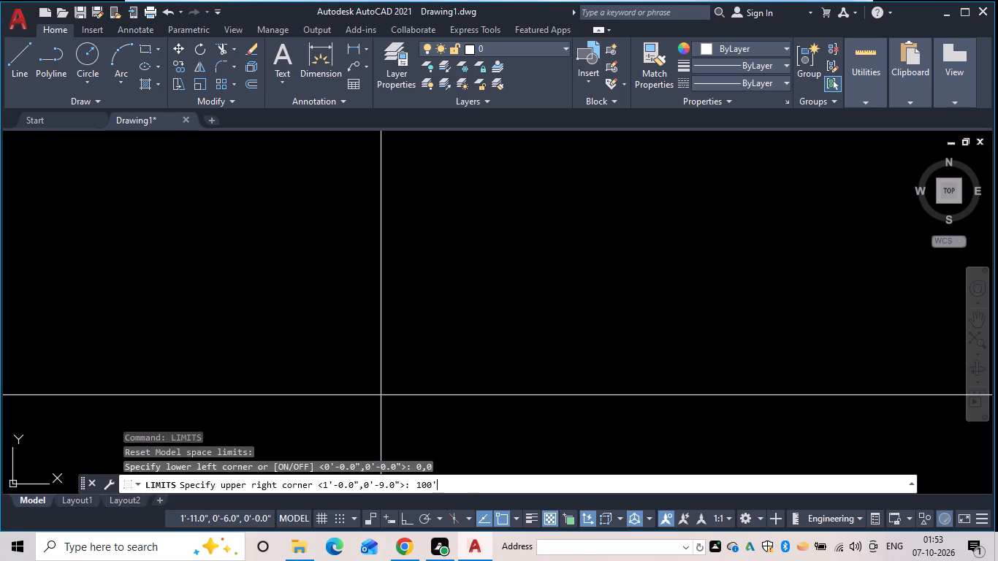
pyautogui.write(',100')
pyautogui.write("'")
pyautogui.press('space')
pyautogui.write('z a')
pyautogui.press('space')
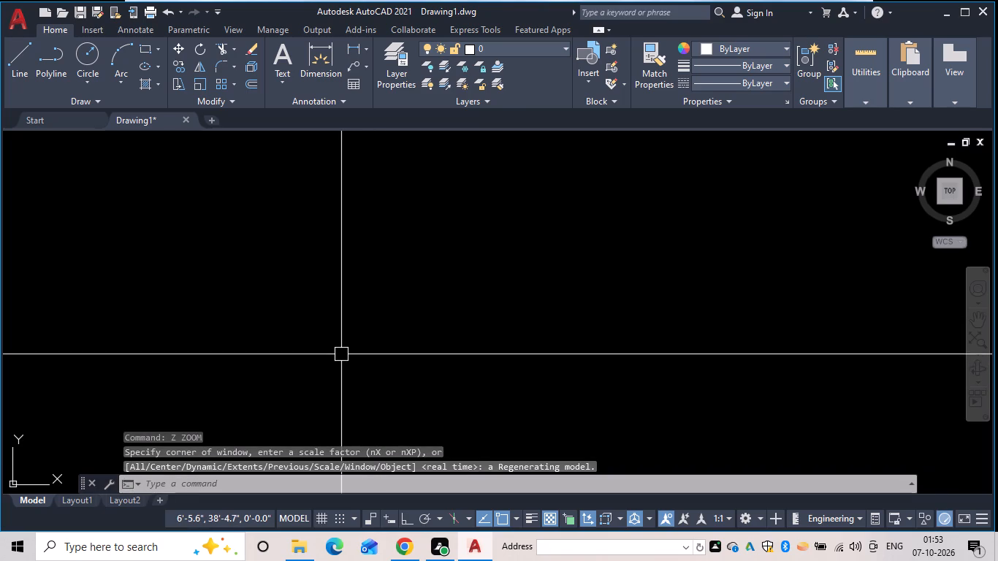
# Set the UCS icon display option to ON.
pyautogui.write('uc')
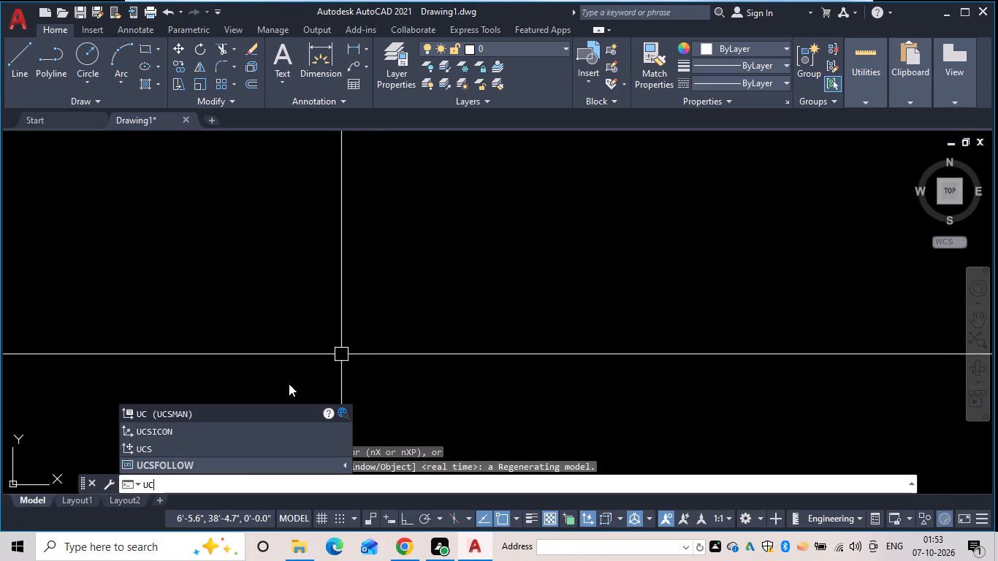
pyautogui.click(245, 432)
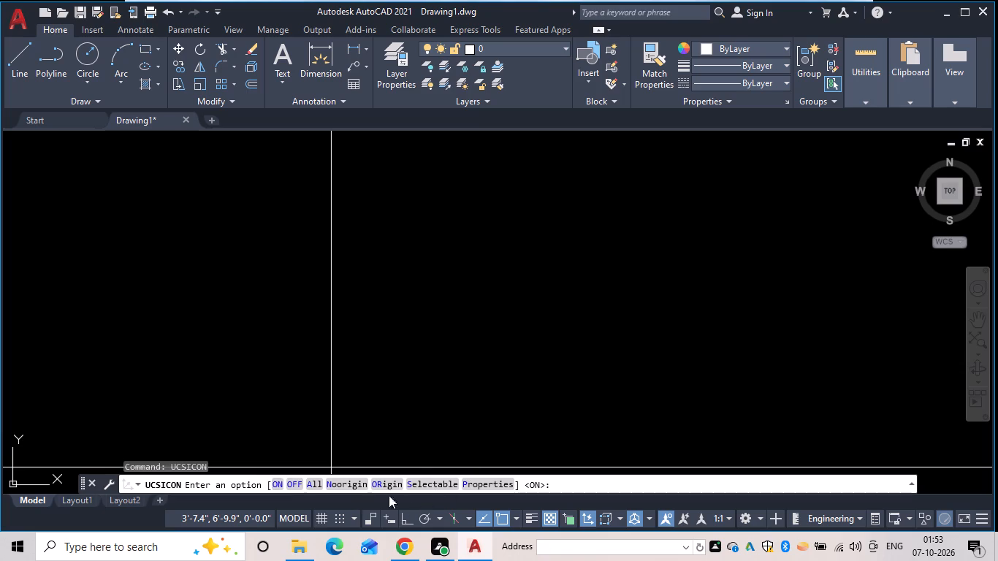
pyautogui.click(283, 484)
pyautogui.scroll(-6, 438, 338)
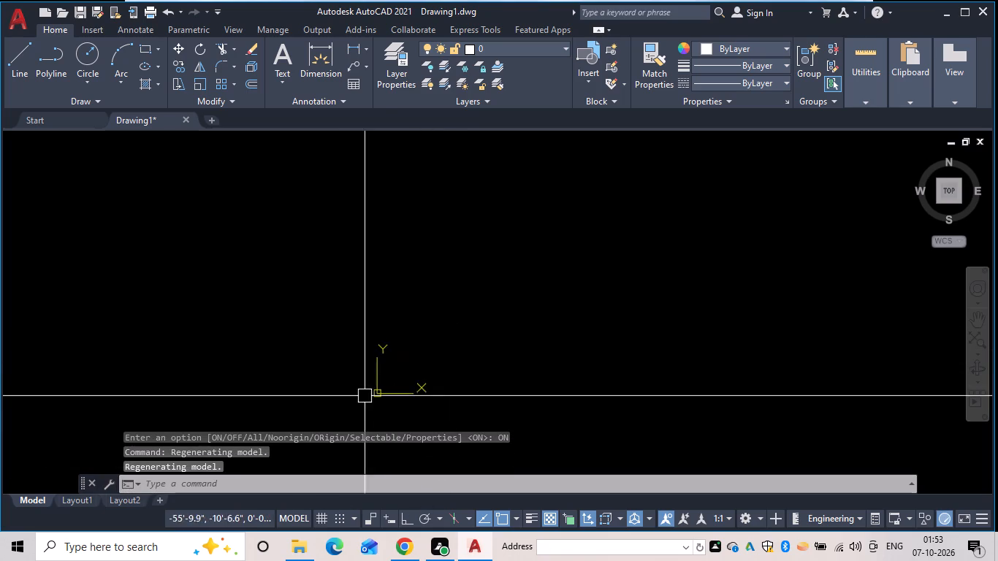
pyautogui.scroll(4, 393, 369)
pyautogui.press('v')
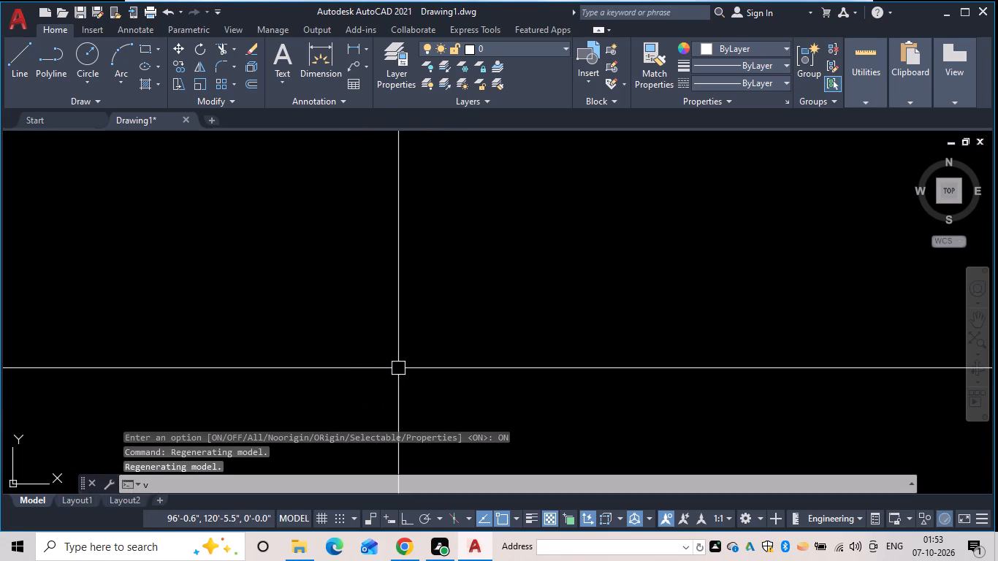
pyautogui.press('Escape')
# Turn off the UCS icon display in the drawing area.
pyautogui.press('space')
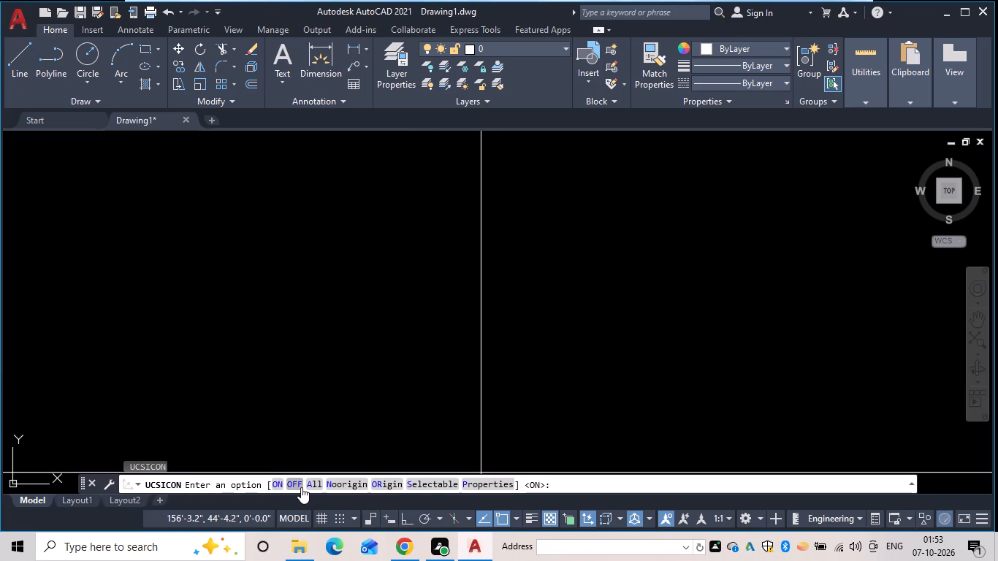
pyautogui.click(301, 487)
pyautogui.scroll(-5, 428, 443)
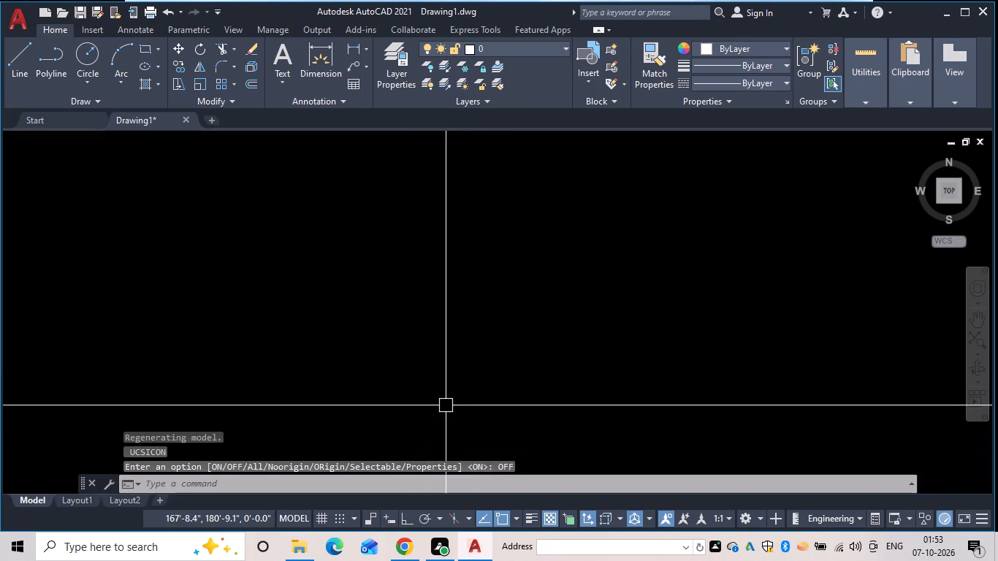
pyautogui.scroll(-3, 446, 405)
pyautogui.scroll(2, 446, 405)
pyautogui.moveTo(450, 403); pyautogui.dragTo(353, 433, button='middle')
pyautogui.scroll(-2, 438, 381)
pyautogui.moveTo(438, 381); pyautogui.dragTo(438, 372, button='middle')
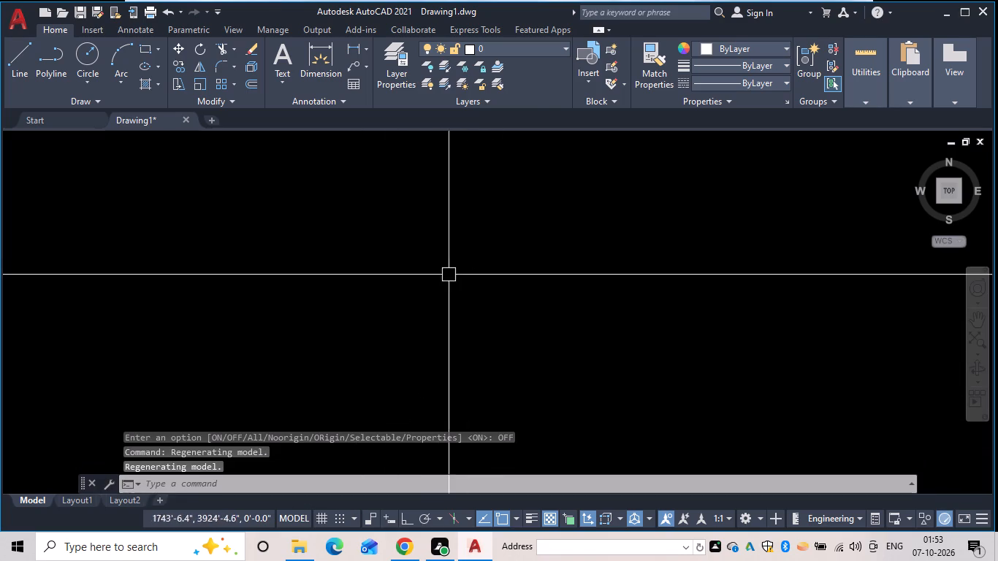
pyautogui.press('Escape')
# Maximize the application window to fill the screen.
pyautogui.click(959, 13)
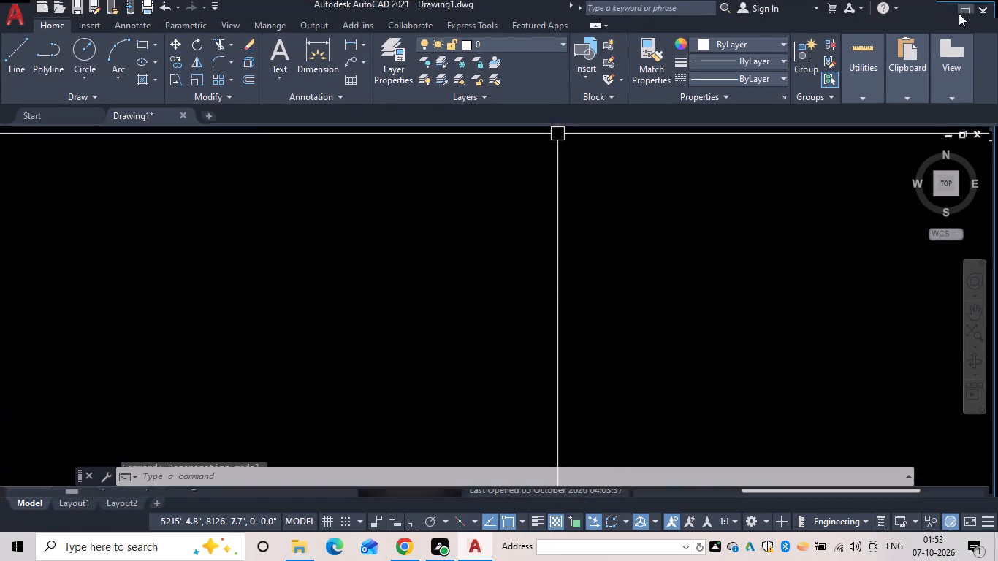
pyautogui.scroll(-4, 827, 251)
pyautogui.press('Escape')
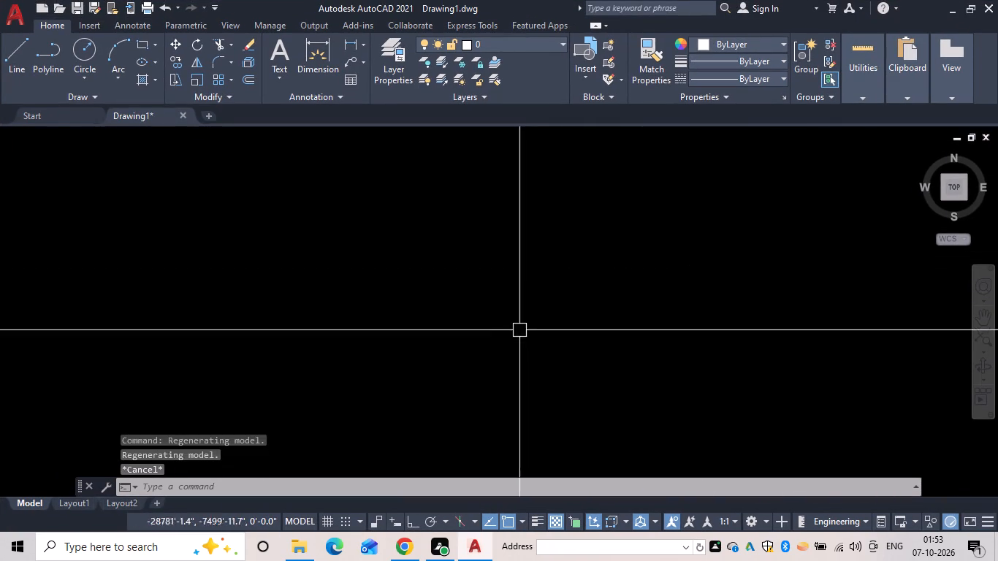
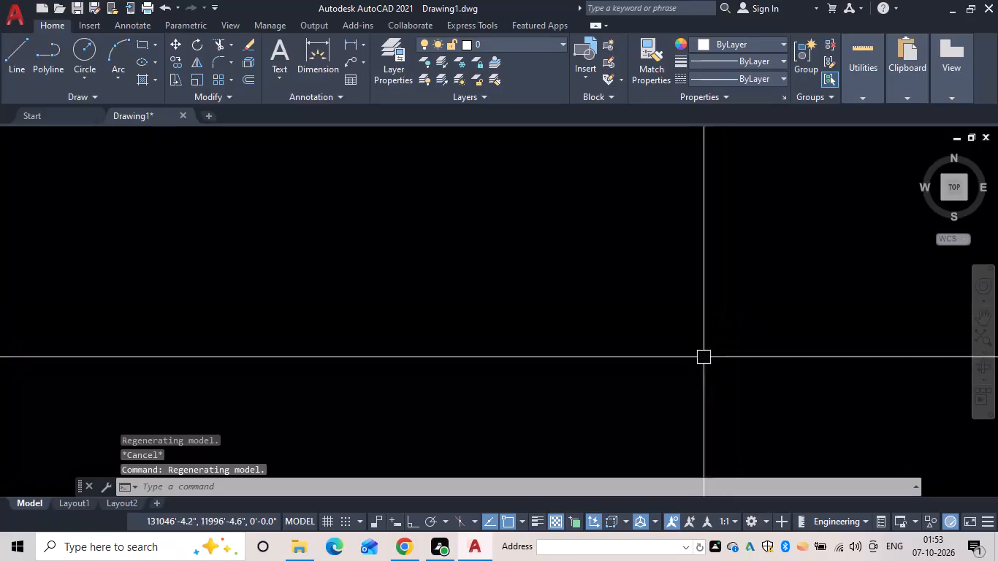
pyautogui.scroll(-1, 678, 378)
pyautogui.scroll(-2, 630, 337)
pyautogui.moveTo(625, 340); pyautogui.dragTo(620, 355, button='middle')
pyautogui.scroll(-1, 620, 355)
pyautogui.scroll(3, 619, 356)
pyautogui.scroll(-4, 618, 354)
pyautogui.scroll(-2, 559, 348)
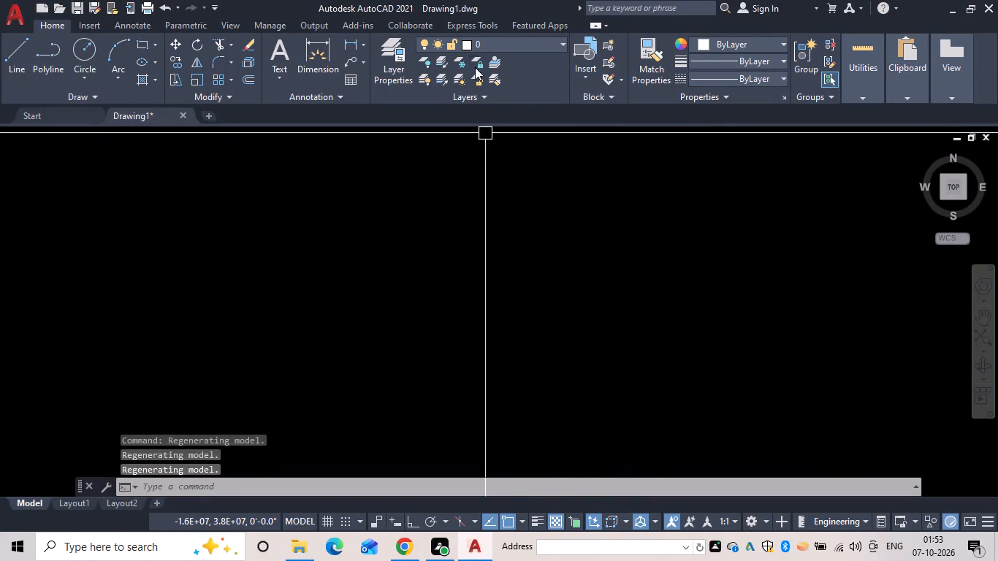
# Create a new layer named "set bak wall" in the layer properties manager and set its color to yellow.
pyautogui.click(387, 75)
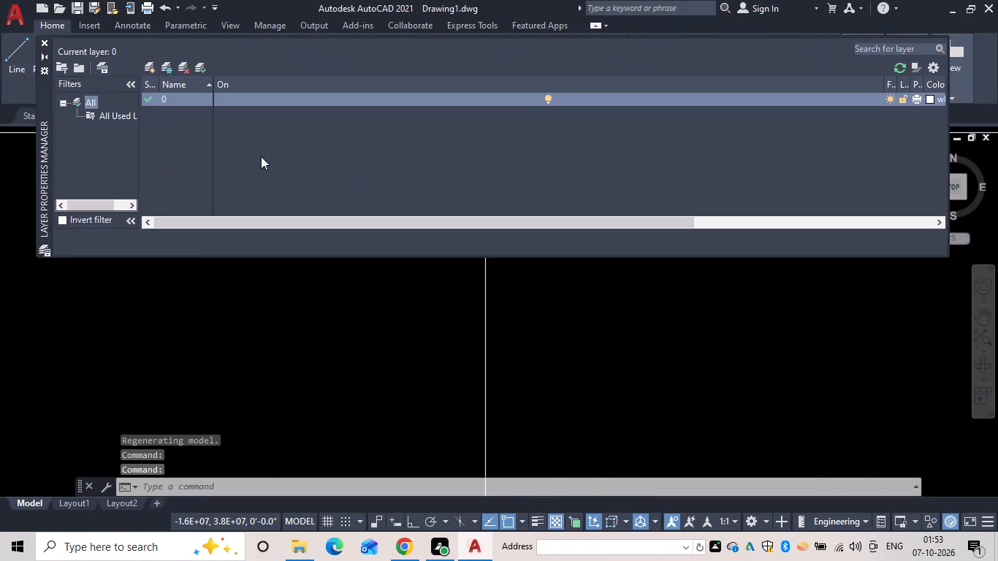
pyautogui.click(164, 71)
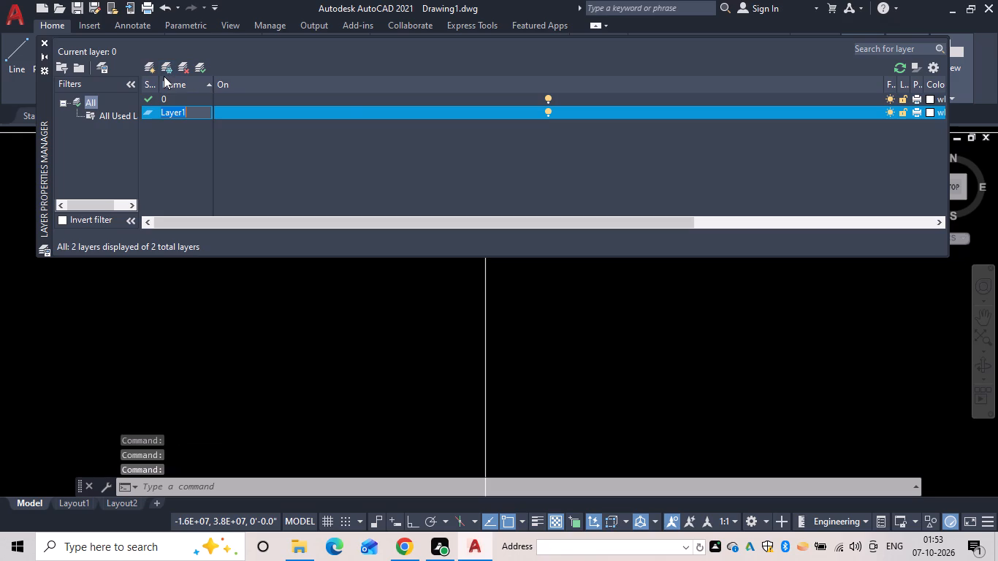
pyautogui.press('BackSpace')
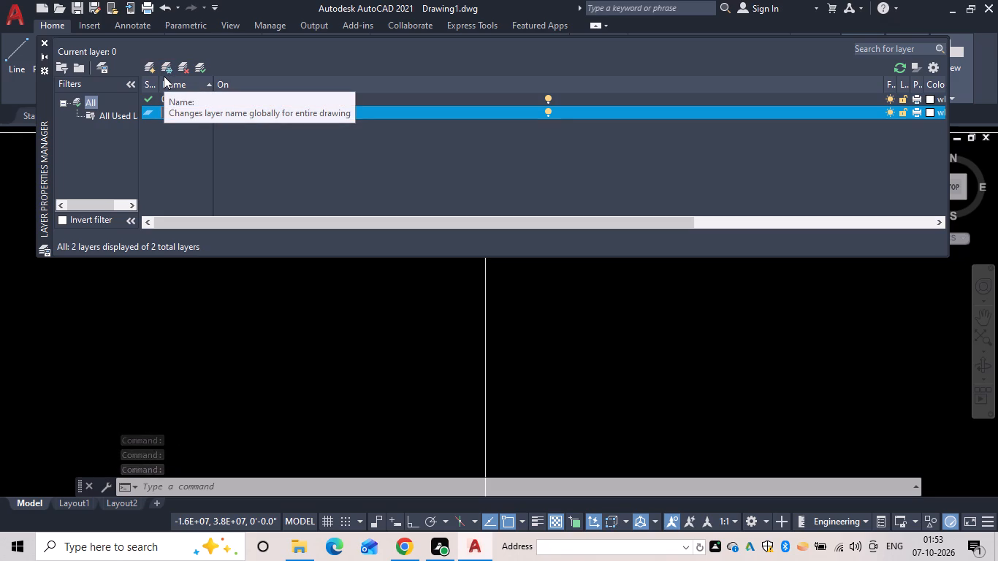
pyautogui.write('set bak w')
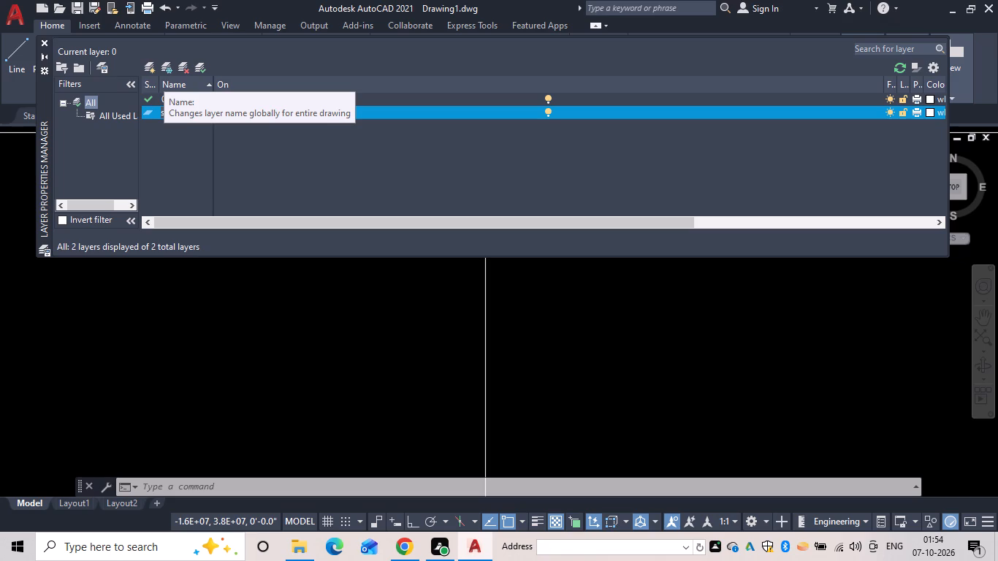
pyautogui.write('all')
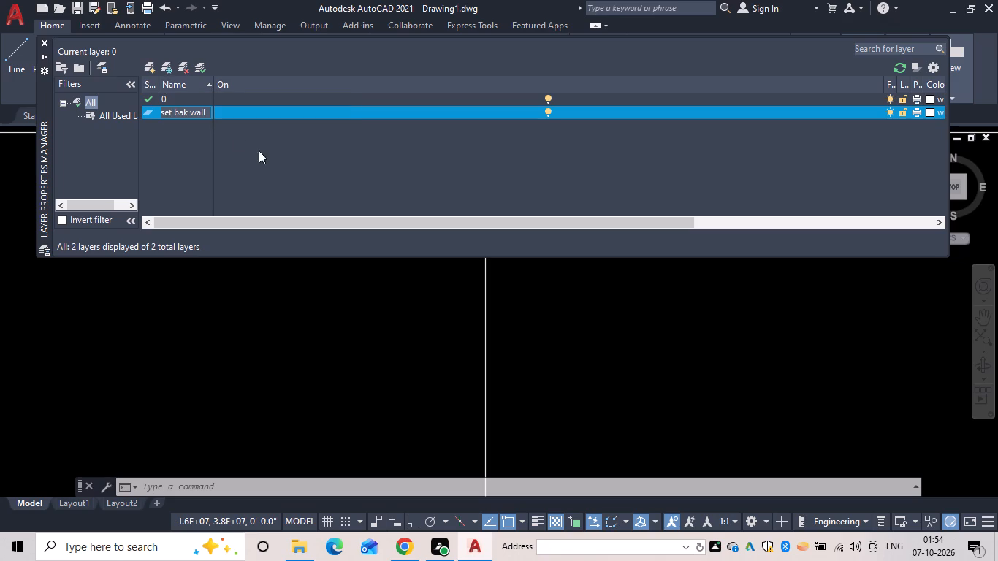
pyautogui.click(929, 110)
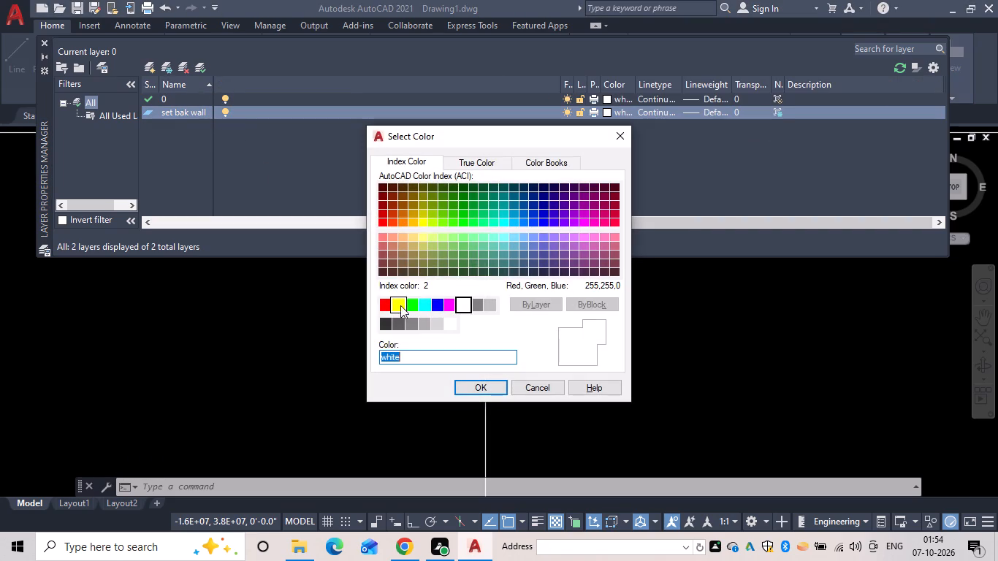
pyautogui.click(400, 305)
pyautogui.click(482, 386)
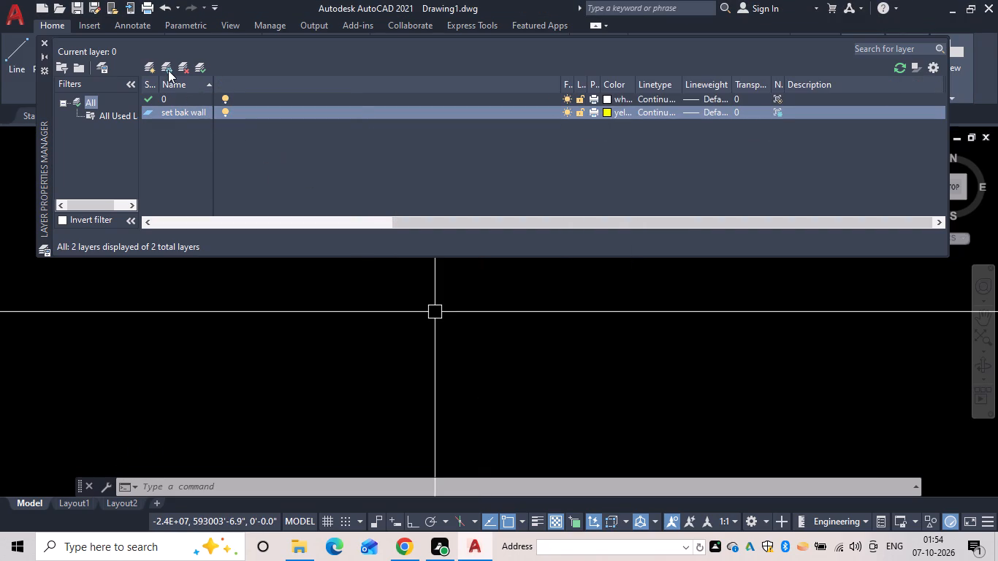
# Create a new layer named "wall" and set its color to red.
pyautogui.click(168, 69)
pyautogui.press('BackSpace')
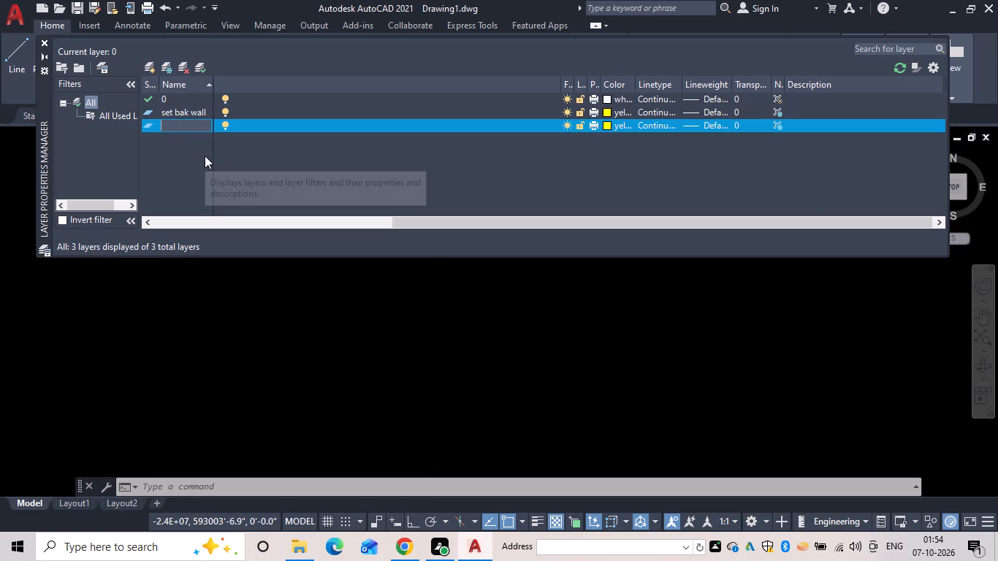
pyautogui.write('wall')
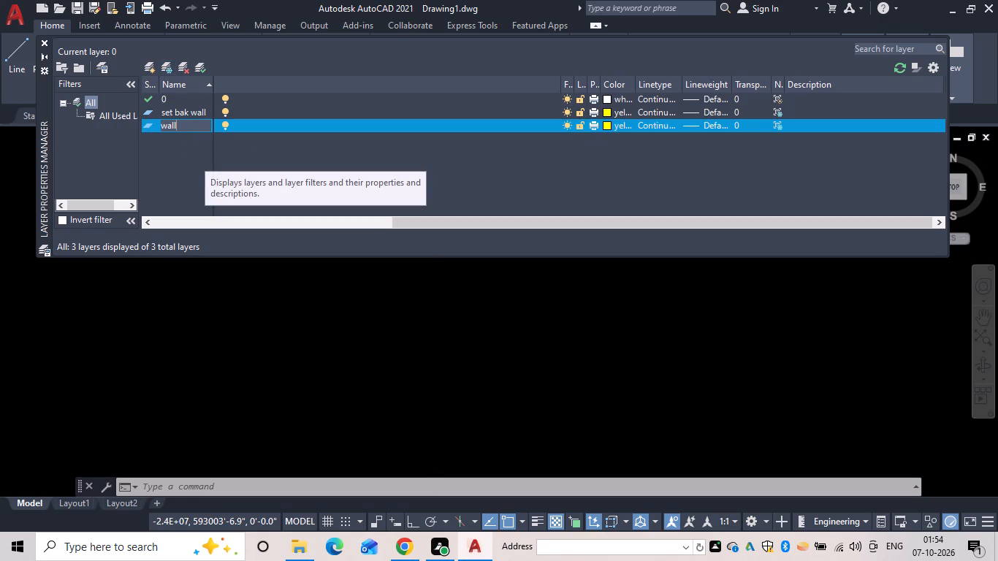
pyautogui.click(608, 123)
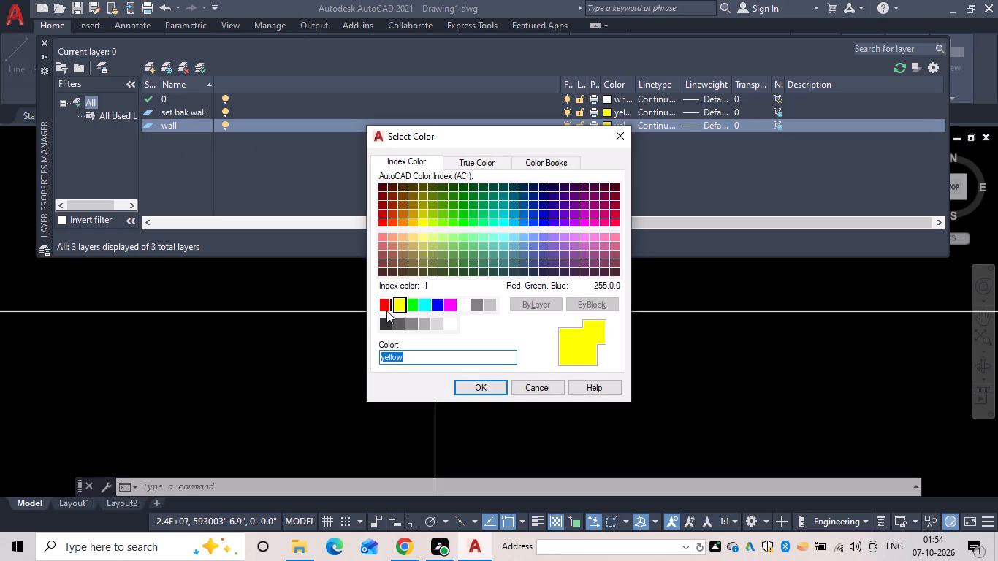
pyautogui.click(384, 308)
pyautogui.click(472, 381)
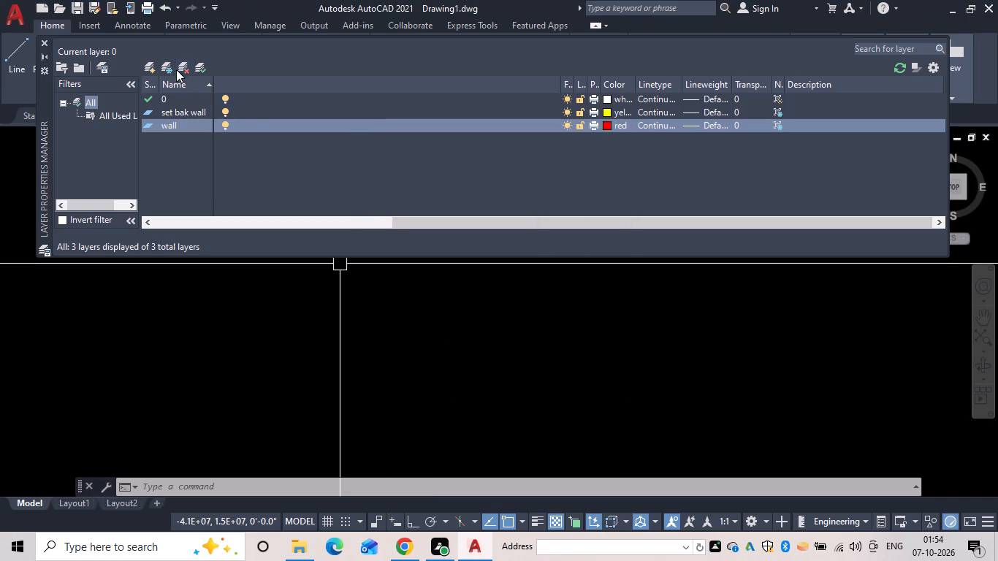
# Create a new layer named "win" for the windows and set its color to cyan.
pyautogui.click(169, 64)
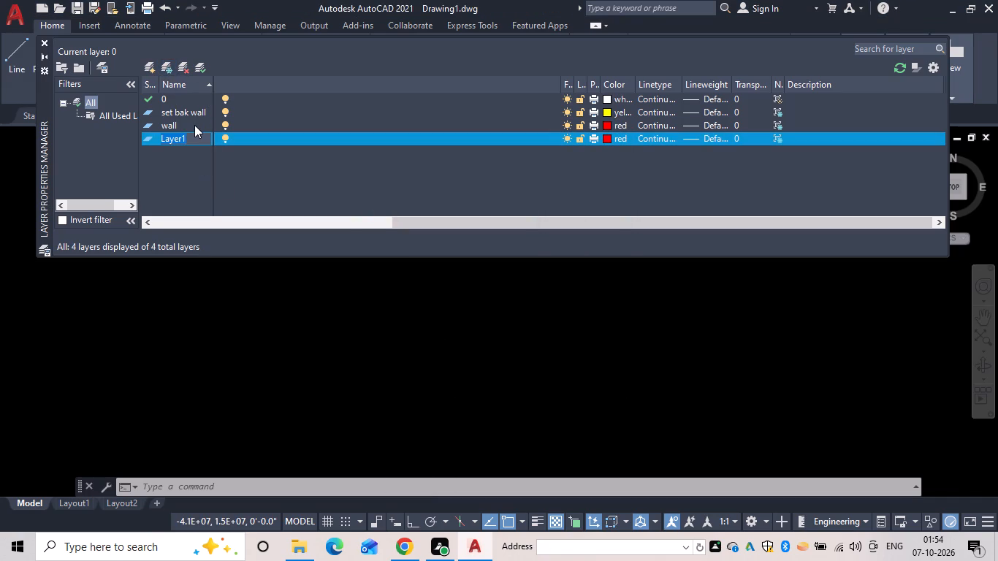
pyautogui.press('BackSpace')
pyautogui.write('win')
pyautogui.press('space')
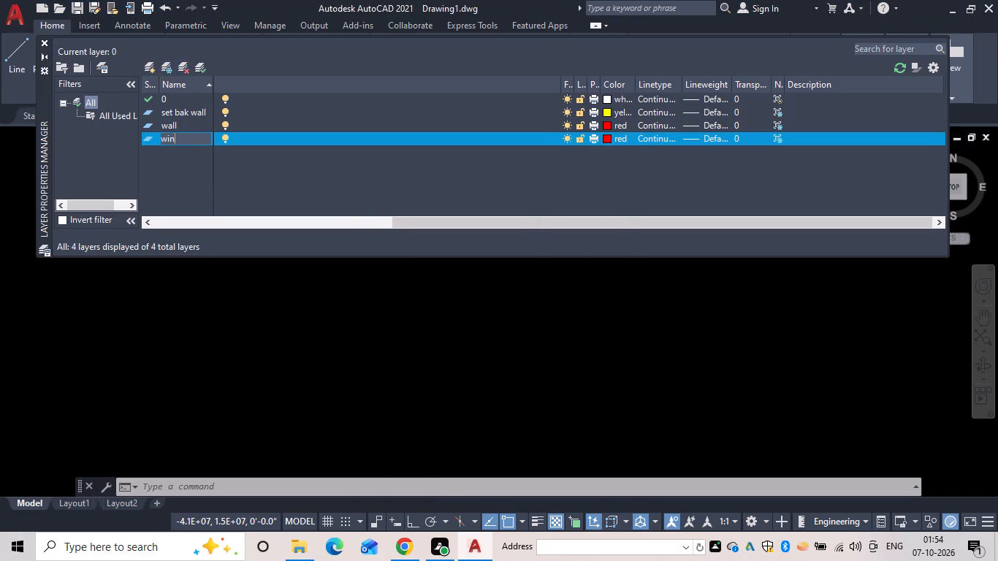
pyautogui.click(609, 140)
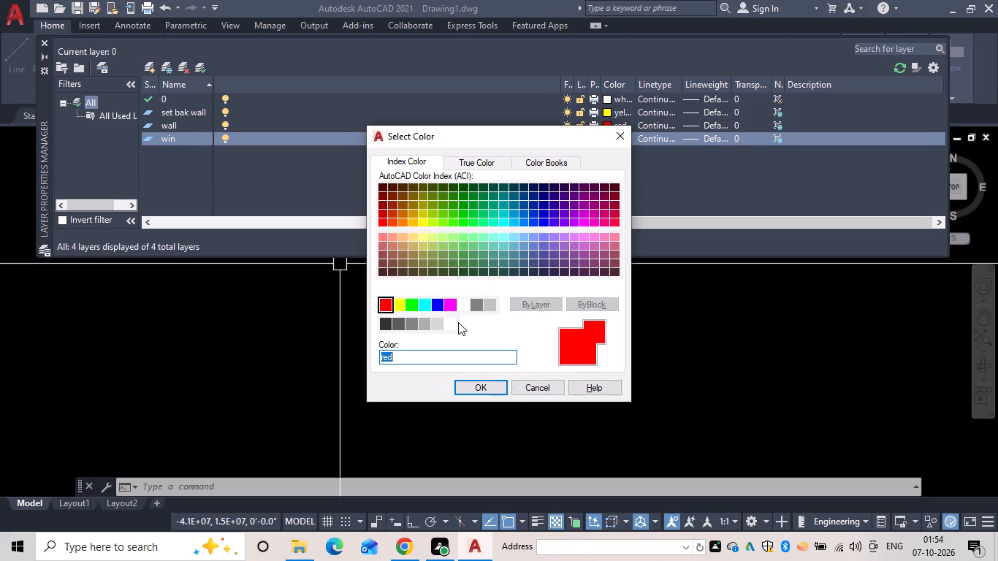
pyautogui.click(427, 303)
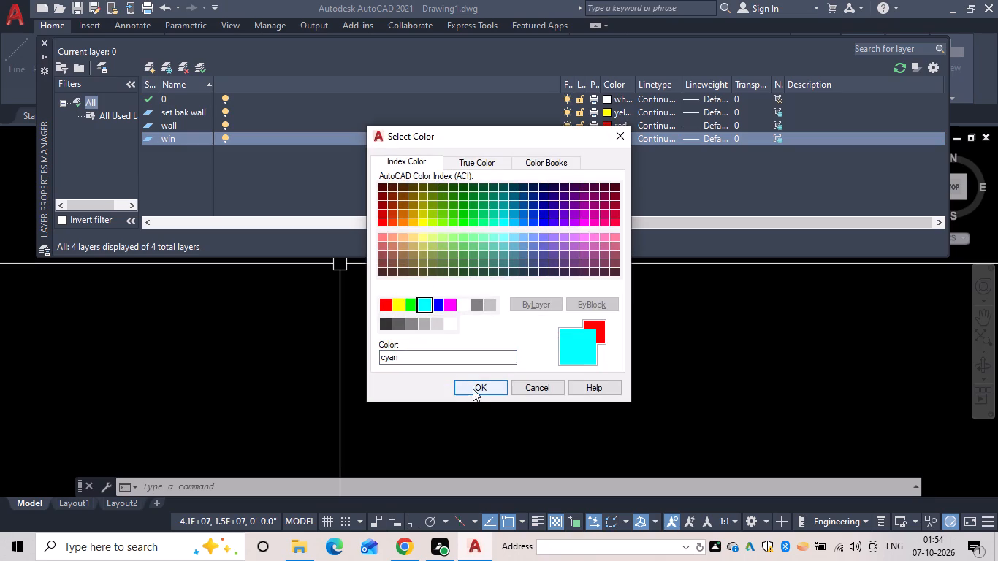
pyautogui.click(473, 389)
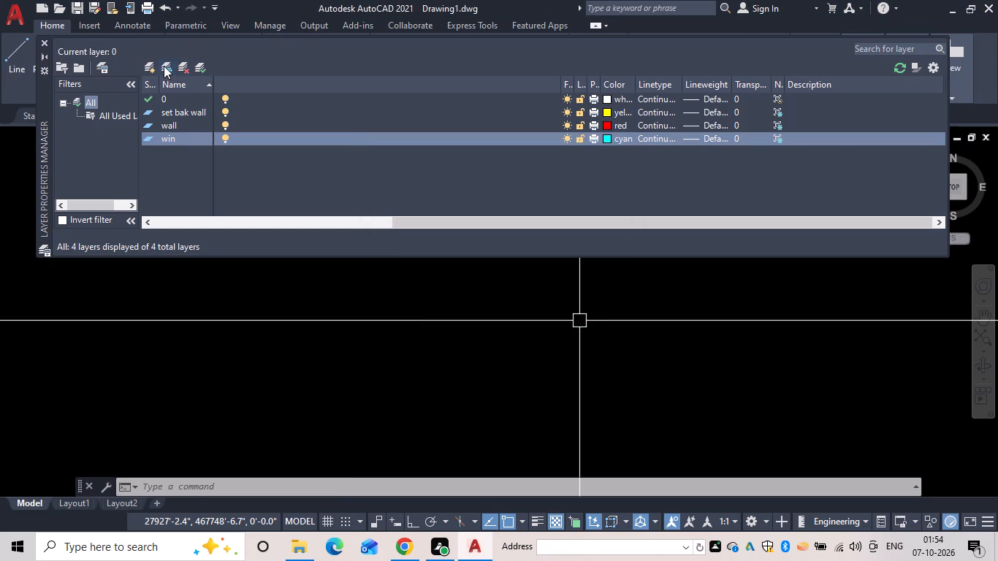
# Create a new layer named "door" and set its color to green.
pyautogui.click(164, 66)
pyautogui.press('BackSpace')
pyautogui.write('door')
pyautogui.press('Return')
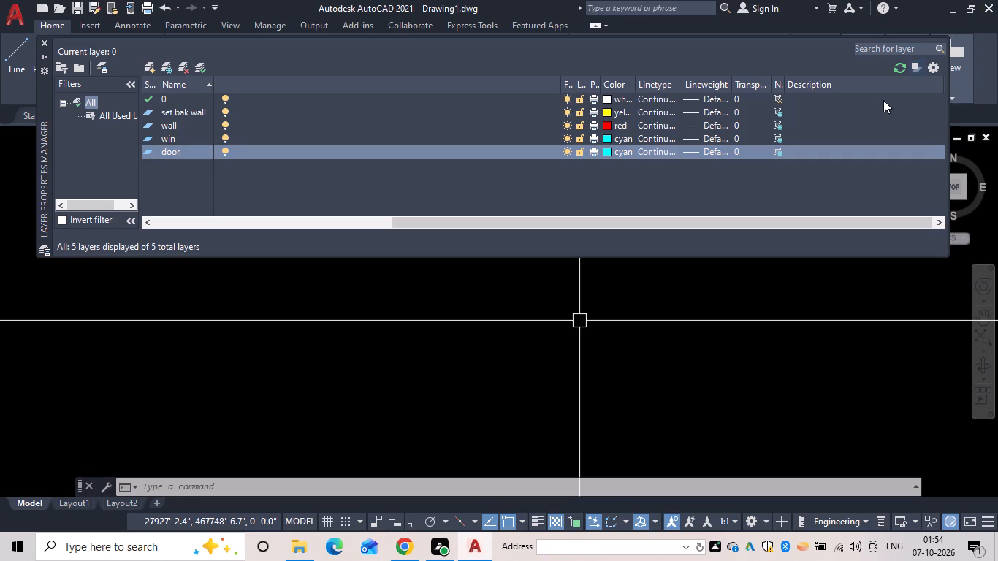
pyautogui.click(609, 148)
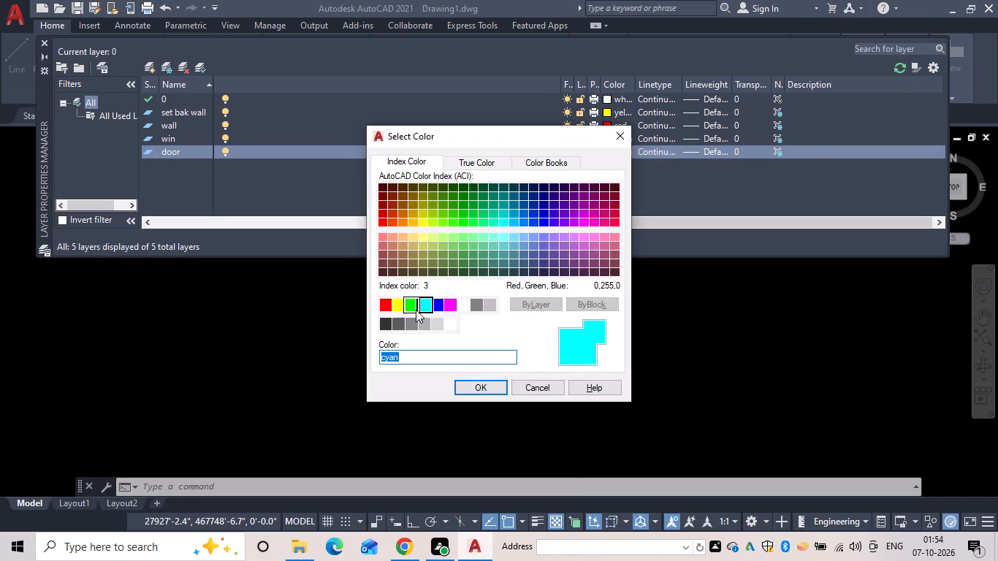
pyautogui.click(411, 309)
pyautogui.click(480, 388)
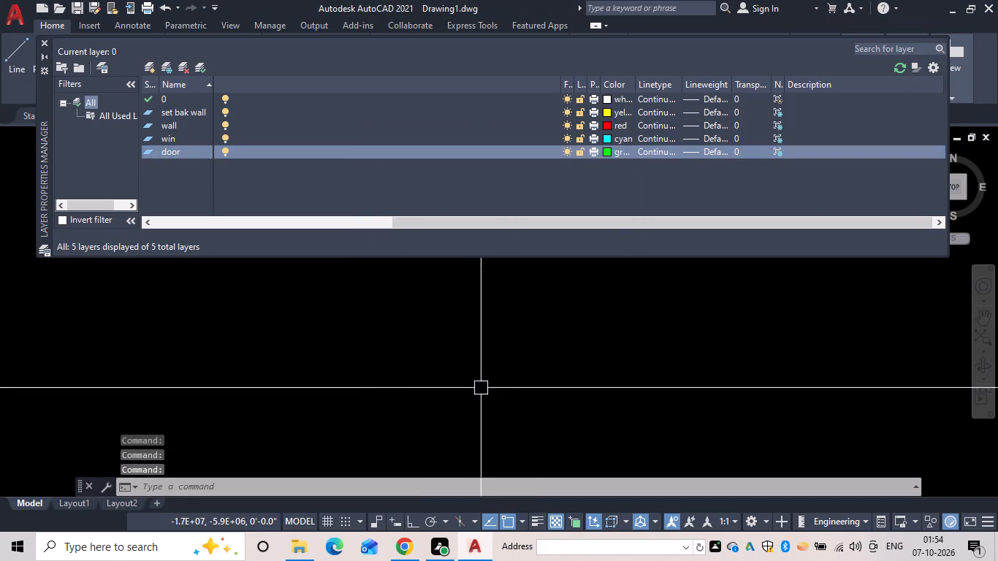
# Create a new layer named "stair case" and set its color to blue.
pyautogui.click(169, 63)
pyautogui.press('BackSpace')
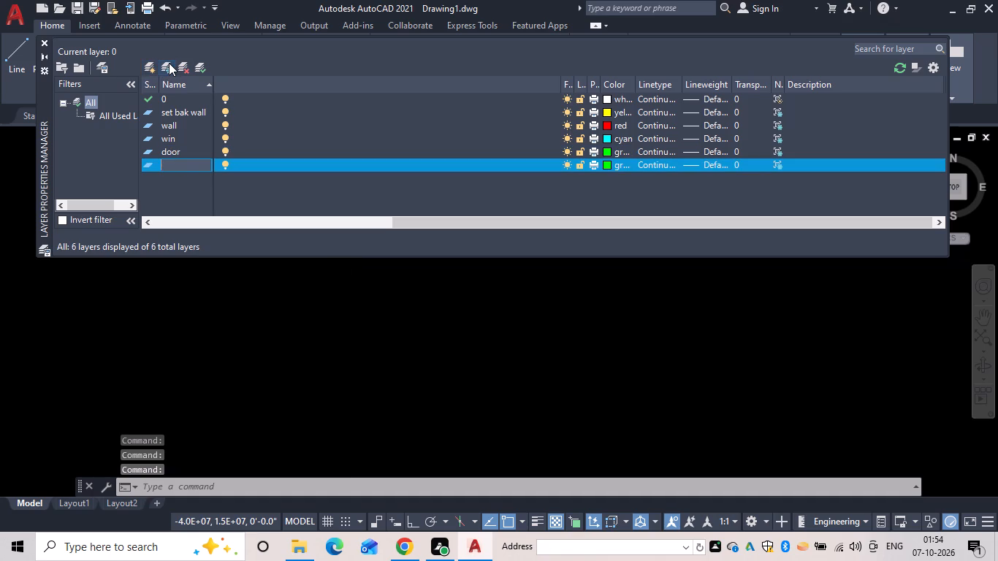
pyautogui.write('stair case')
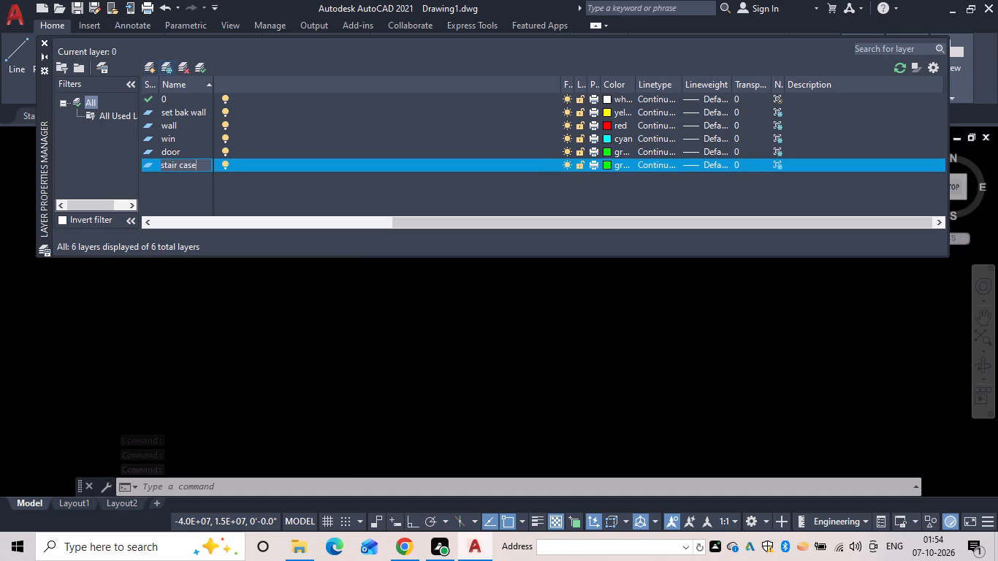
pyautogui.press('space')
pyautogui.click(610, 163)
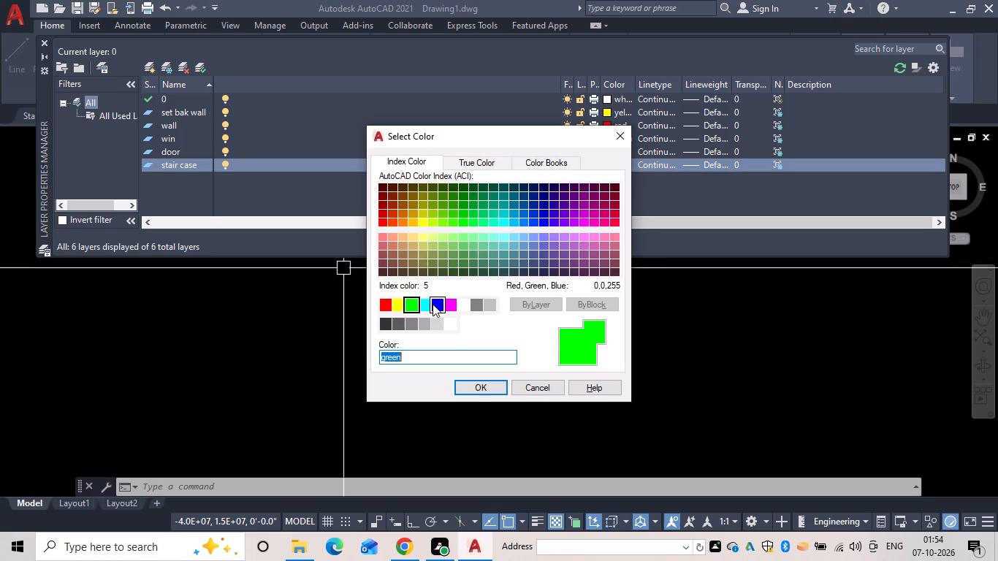
pyautogui.moveTo(437, 305); pyautogui.dragTo(444, 318)
pyautogui.moveTo(479, 394); pyautogui.dragTo(530, 244)
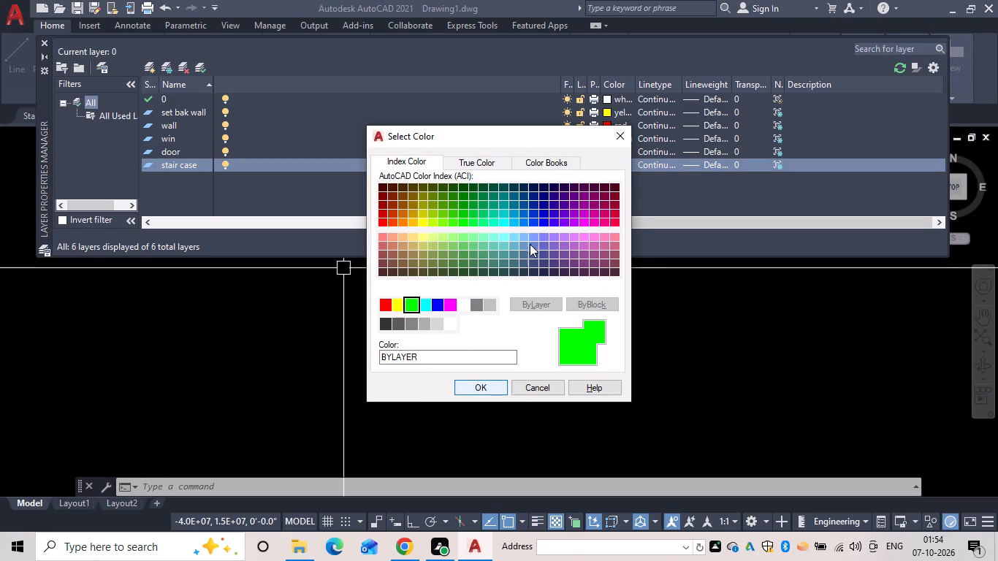
pyautogui.moveTo(530, 244); pyautogui.dragTo(452, 218)
pyautogui.click(433, 303)
pyautogui.click(465, 393)
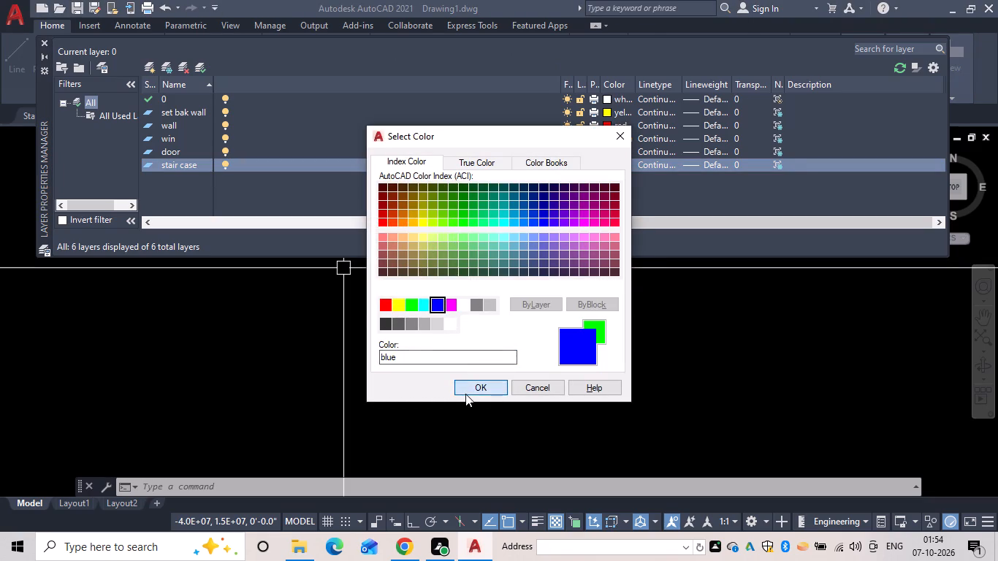
# Create a new layer named "text" and set its color to grey, index color 253.
pyautogui.click(166, 69)
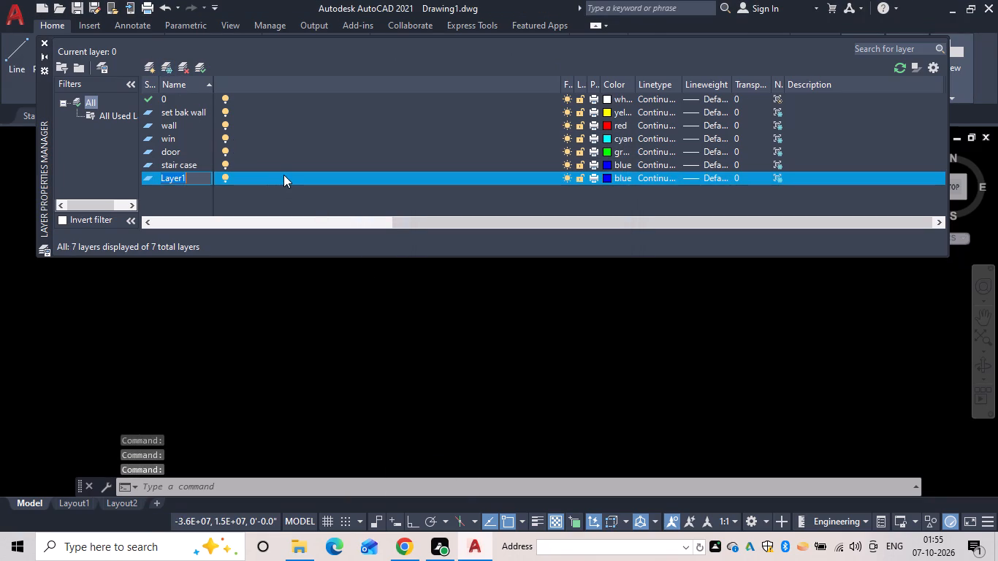
pyautogui.press('BackSpace')
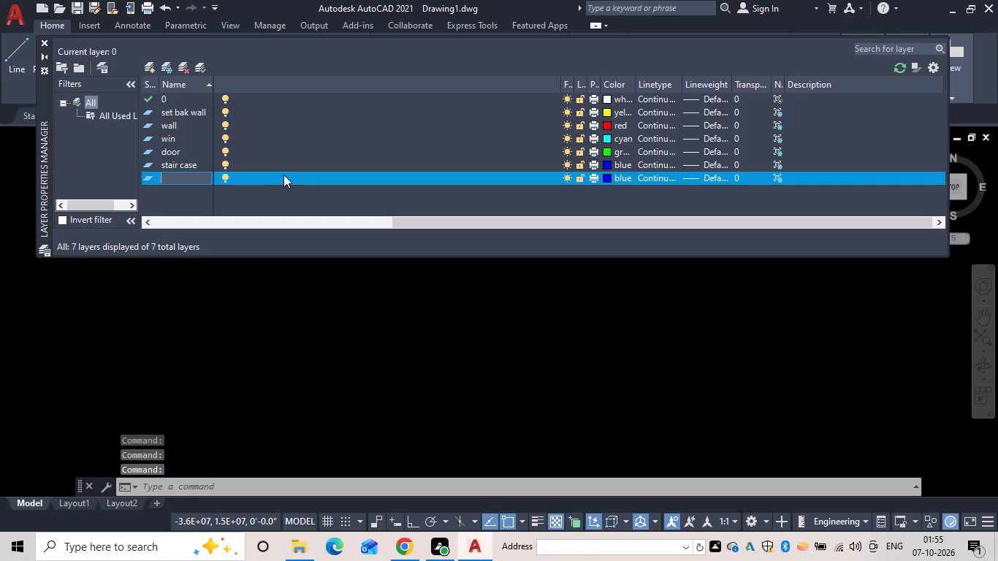
pyautogui.write('text')
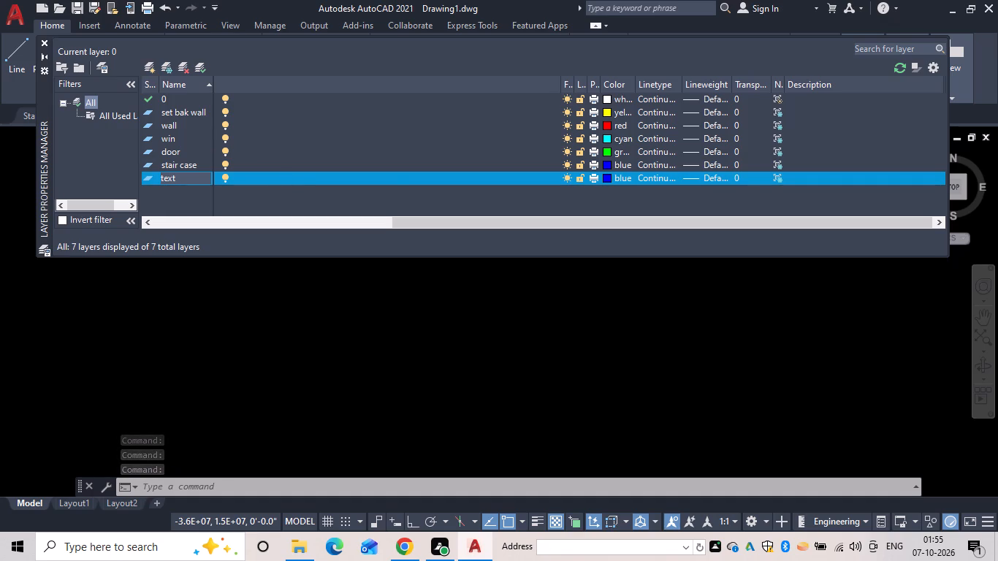
pyautogui.click(610, 173)
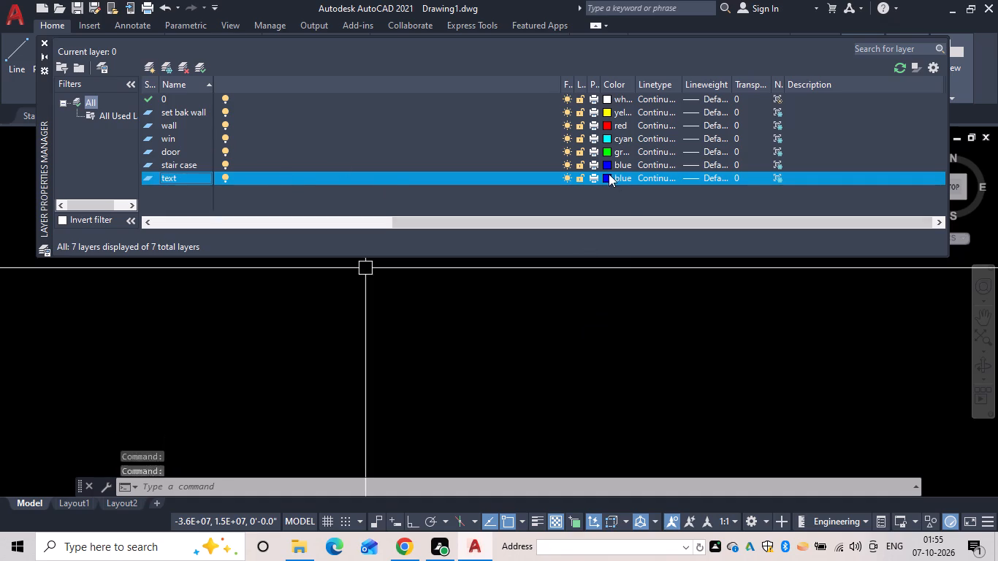
pyautogui.click(394, 323)
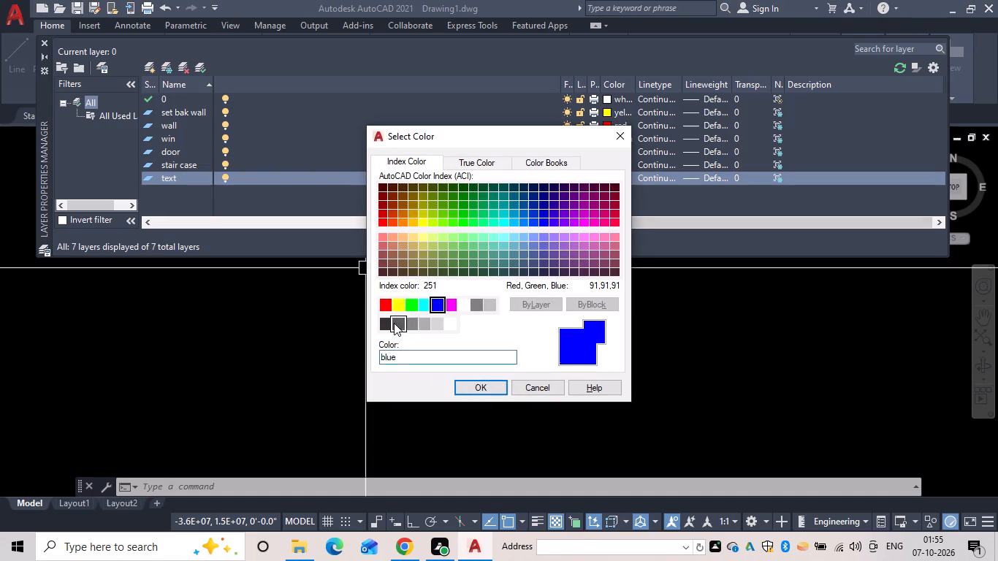
pyautogui.moveTo(419, 324); pyautogui.dragTo(439, 329)
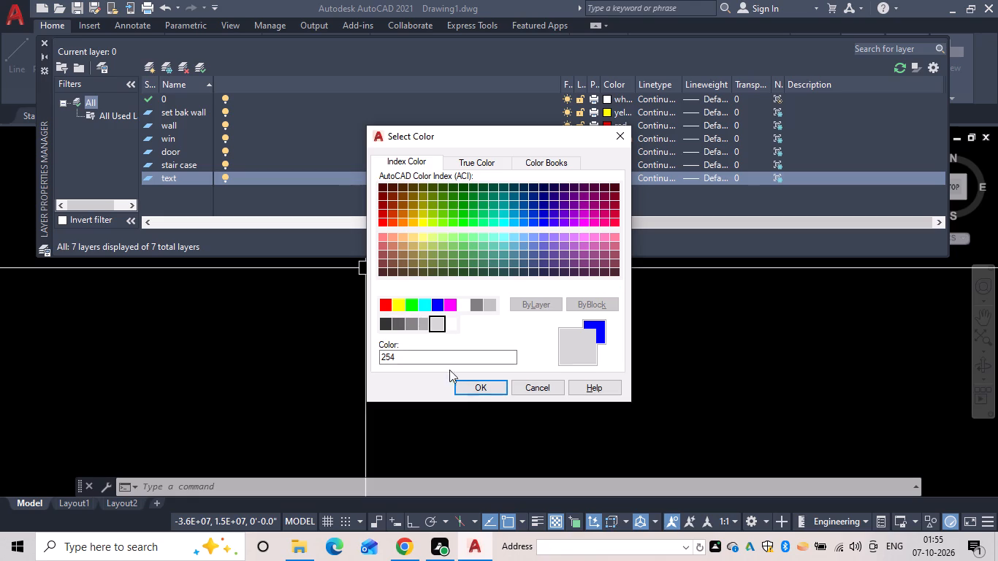
pyautogui.click(423, 321)
pyautogui.click(478, 386)
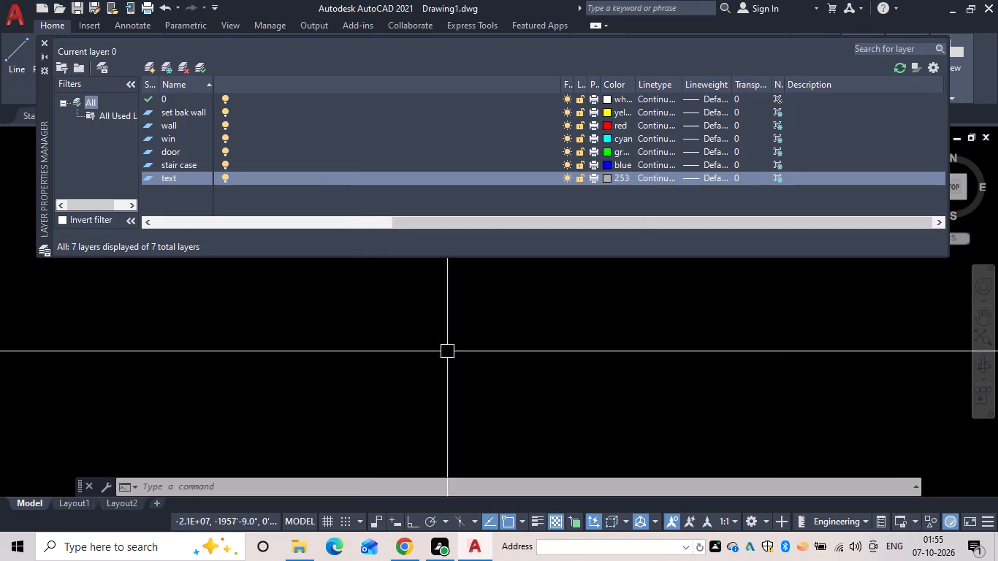
# Create a new layer named "dli" and set its color to orange, index color 30.
pyautogui.click(169, 67)
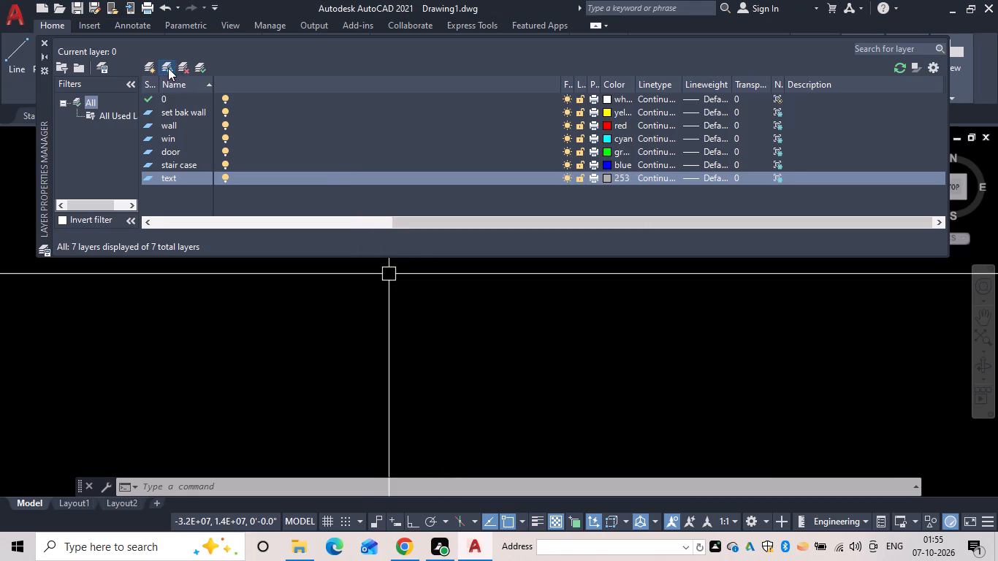
pyautogui.press('BackSpace')
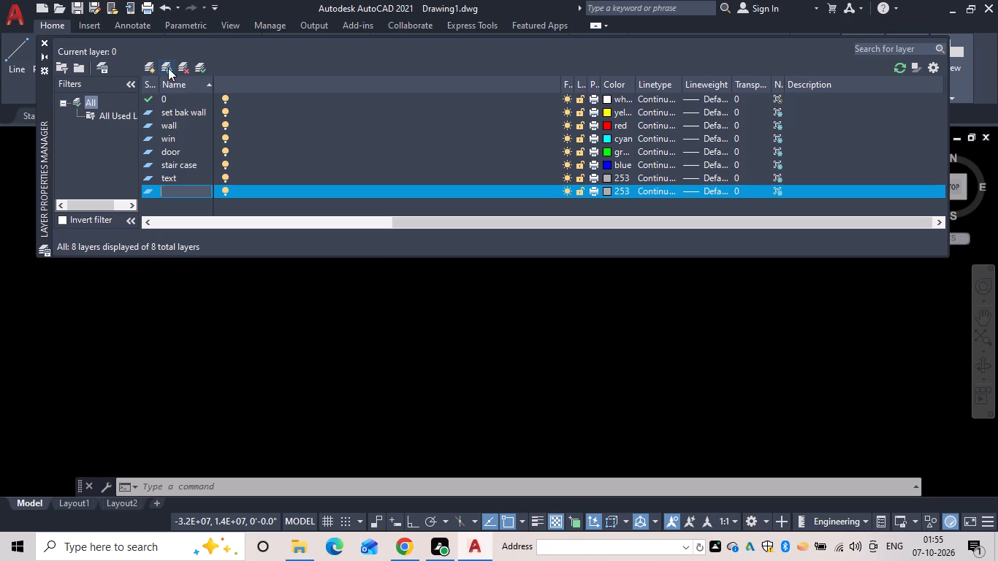
pyautogui.write('dli')
pyautogui.click(606, 188)
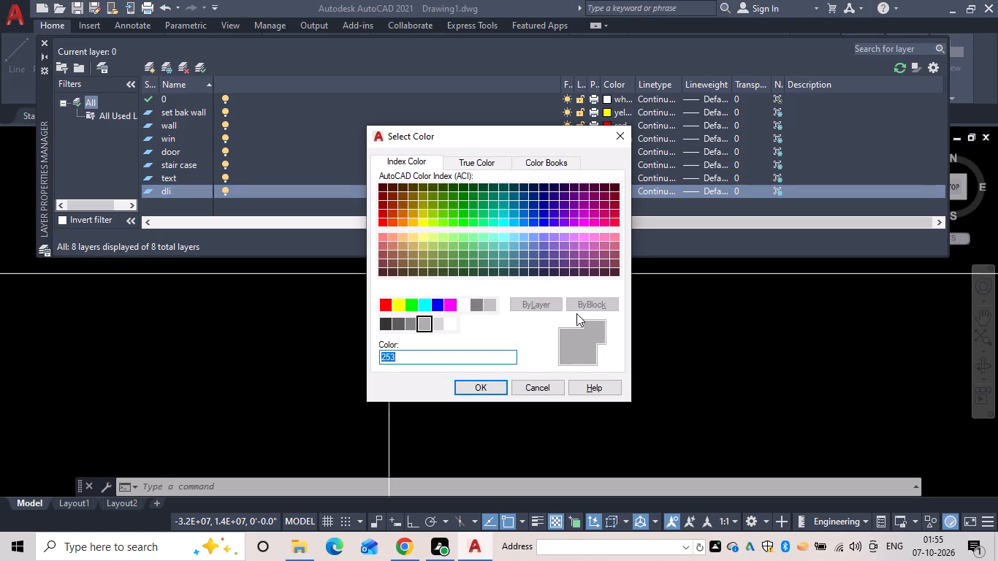
pyautogui.click(404, 223)
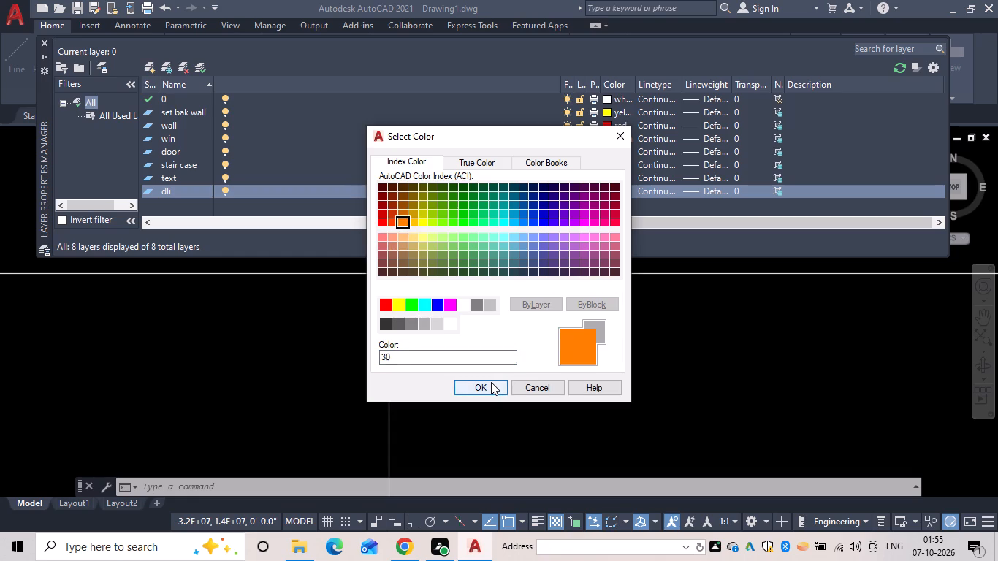
pyautogui.click(491, 382)
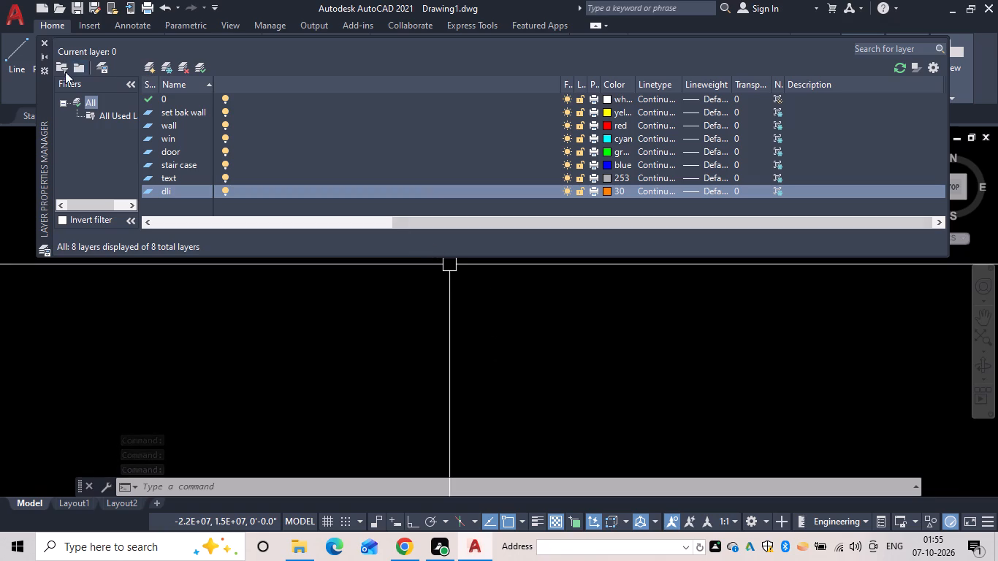
# Make "set bak wall" the current layer and close the layer manager.
pyautogui.click(188, 111)
pyautogui.click(203, 67)
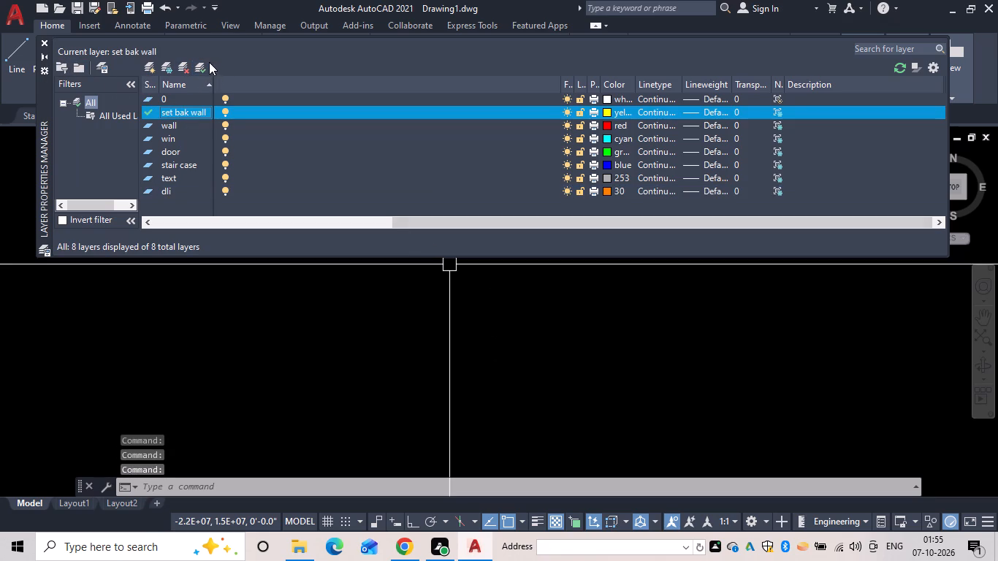
pyautogui.click(202, 67)
pyautogui.click(50, 39)
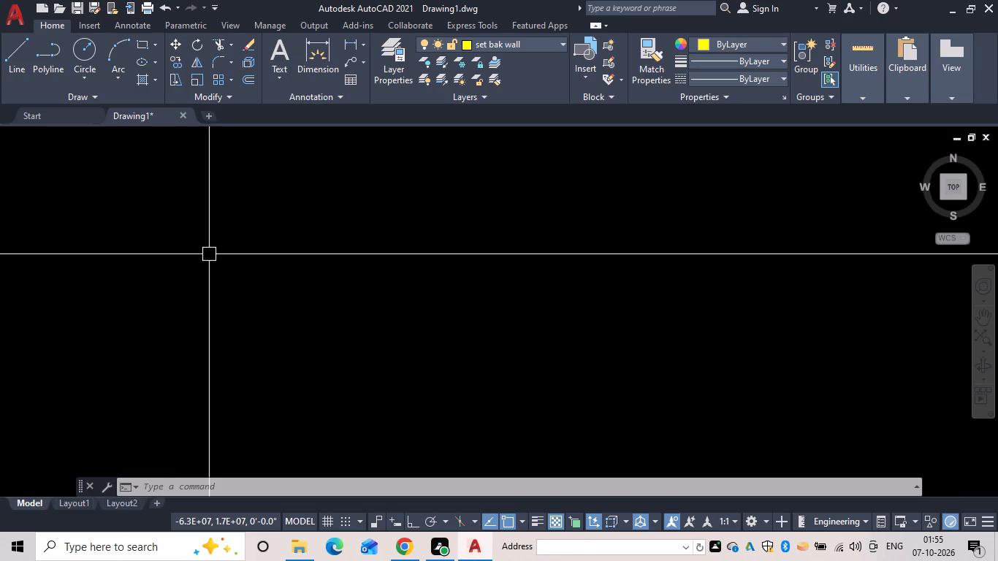
# Modify the Standard dimension style's primary units to Engineering format with 0'-0.0" precision.
pyautogui.press('d')
pyautogui.press('space')
pyautogui.click(646, 233)
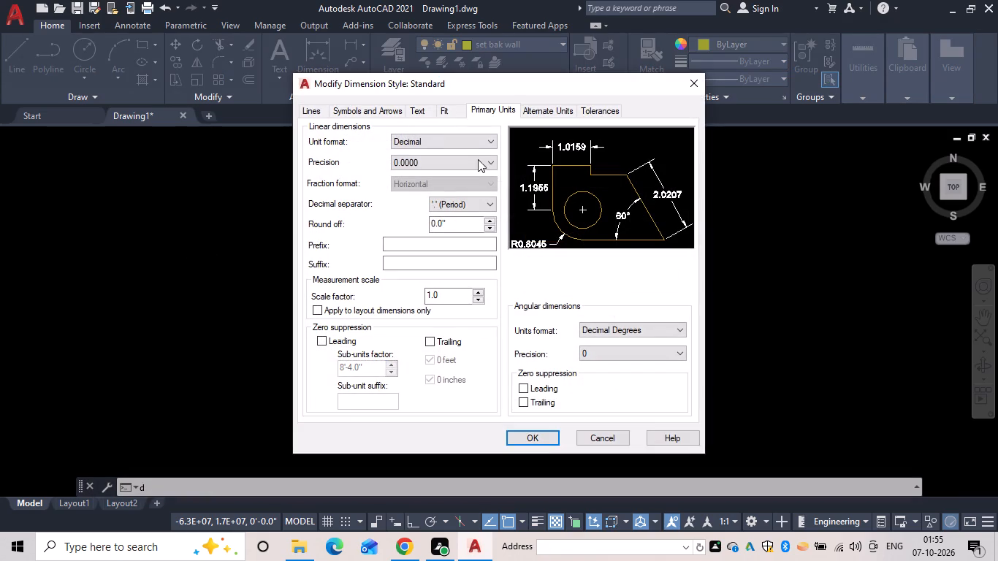
pyautogui.click(479, 142)
pyautogui.click(473, 173)
pyautogui.click(472, 164)
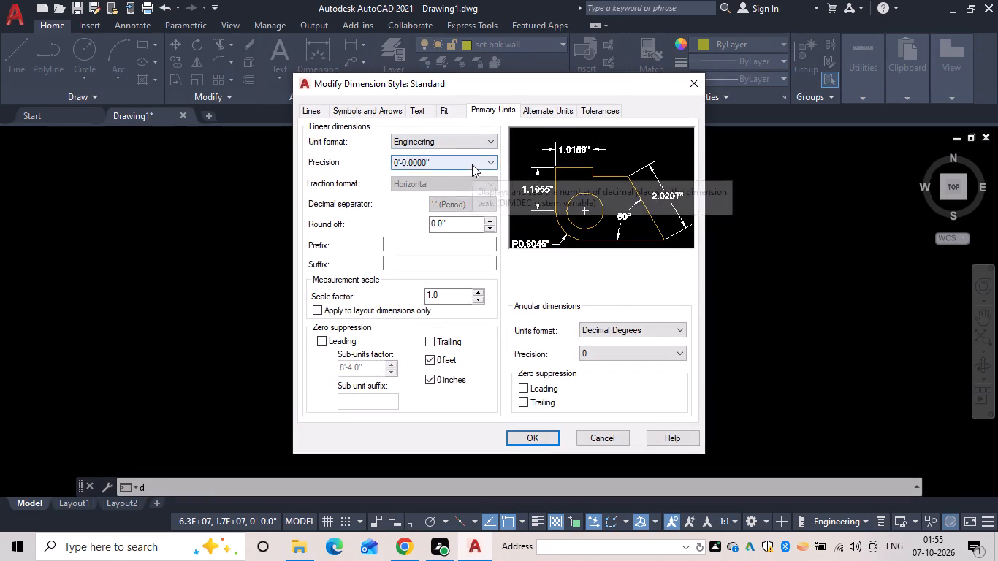
pyautogui.click(474, 183)
# Set the Standard dimension style's text height to 8".
pyautogui.click(427, 111)
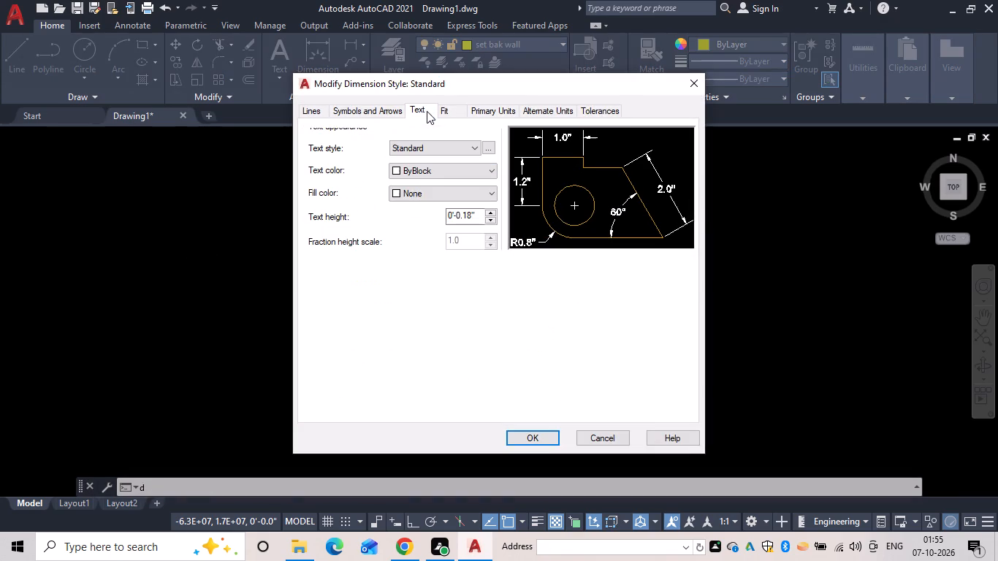
pyautogui.click(473, 216)
pyautogui.moveTo(473, 216); pyautogui.dragTo(411, 227)
pyautogui.press('Delete')
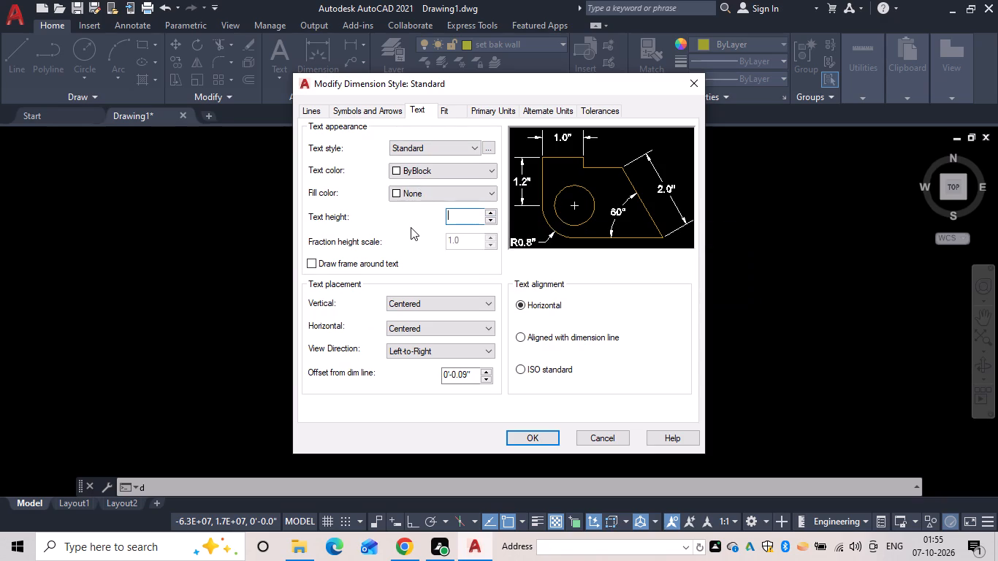
pyautogui.write('8"')
pyautogui.press('Return')
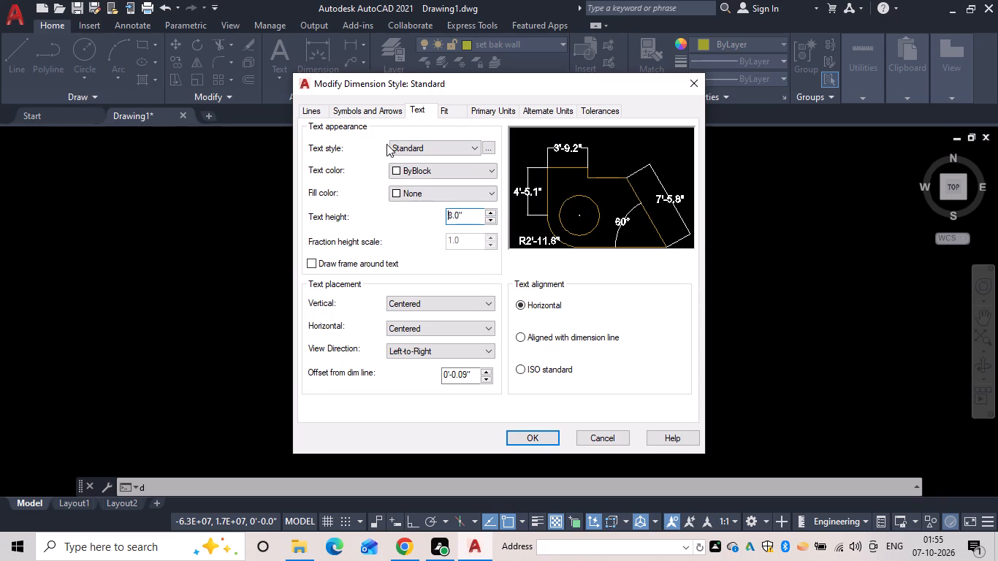
# Set the dimension arrow size to 1'-2" and change the first and second arrowheads to Oblique.
pyautogui.click(386, 106)
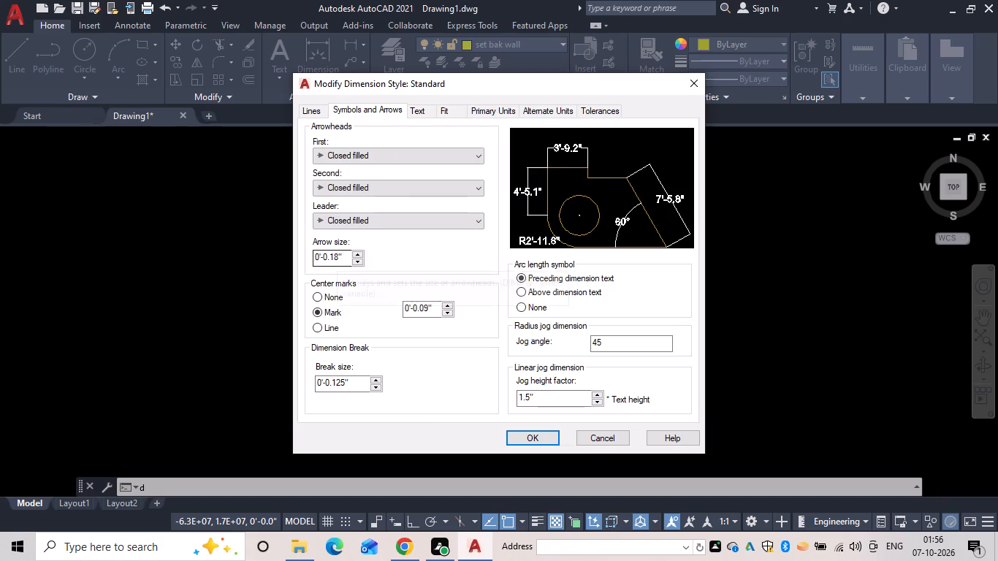
pyautogui.moveTo(341, 256); pyautogui.dragTo(250, 266)
pyautogui.press('BackSpace')
pyautogui.write('1\'2"')
pyautogui.press('Return')
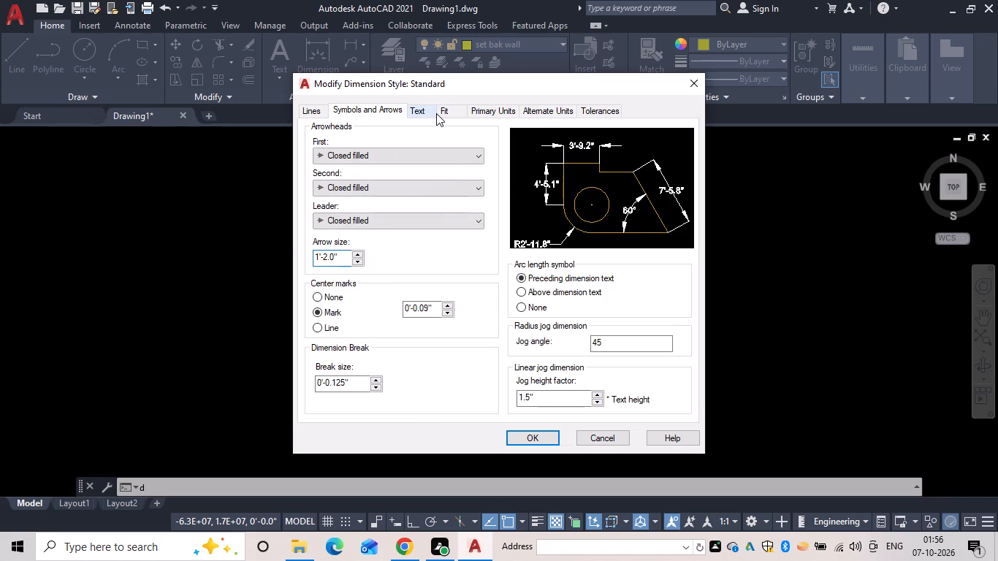
pyautogui.moveTo(420, 147); pyautogui.dragTo(424, 153)
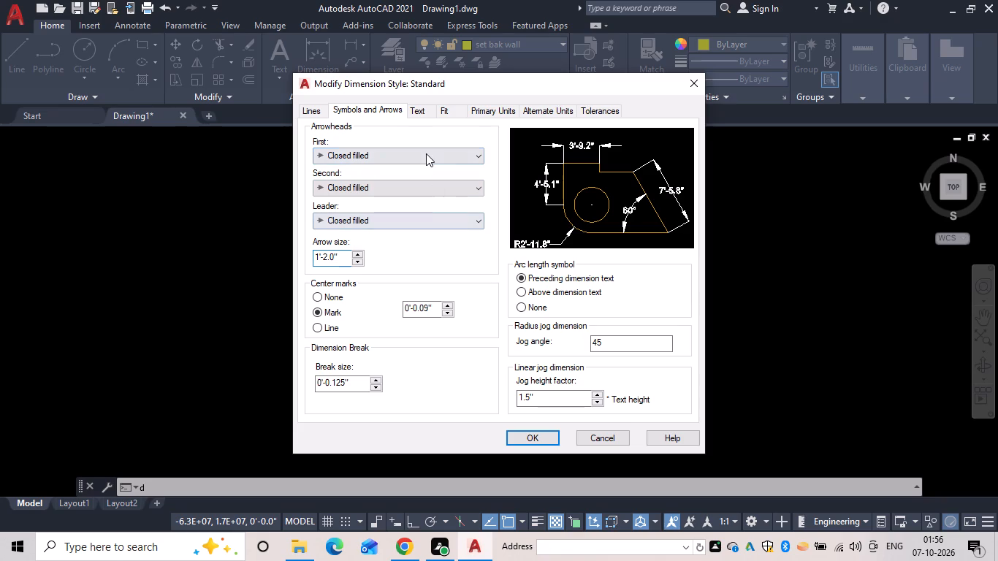
pyautogui.click(426, 153)
pyautogui.click(414, 234)
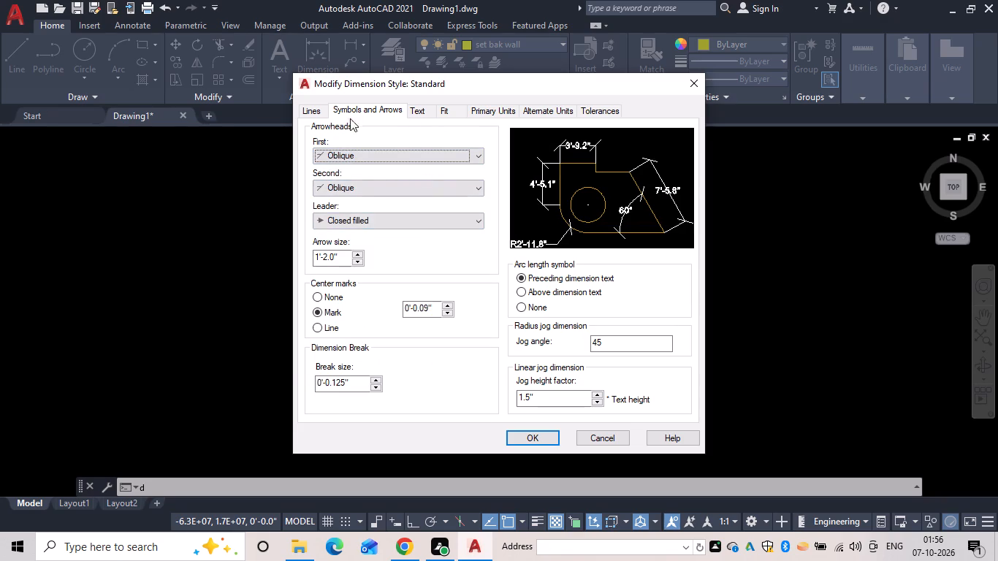
# Check the other dimension style settings, apply the changes, and set Standard as the current dimension style.
pyautogui.click(319, 112)
pyautogui.click(427, 113)
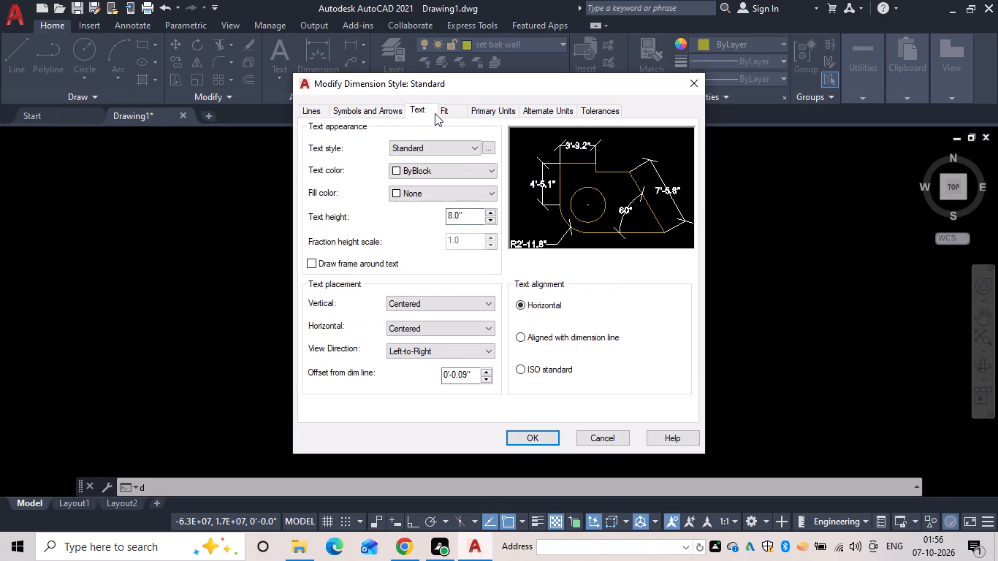
pyautogui.click(443, 112)
pyautogui.click(484, 115)
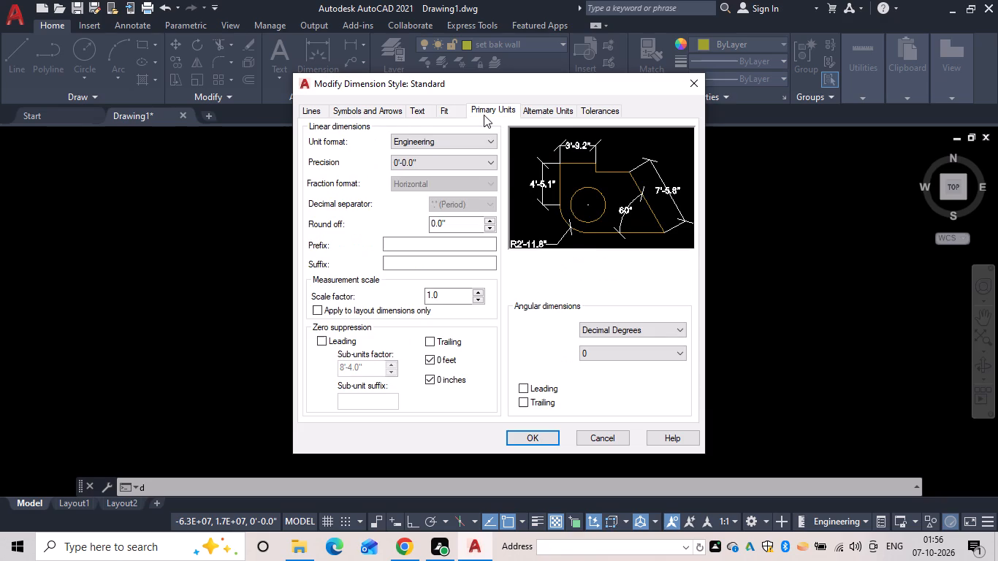
pyautogui.click(530, 441)
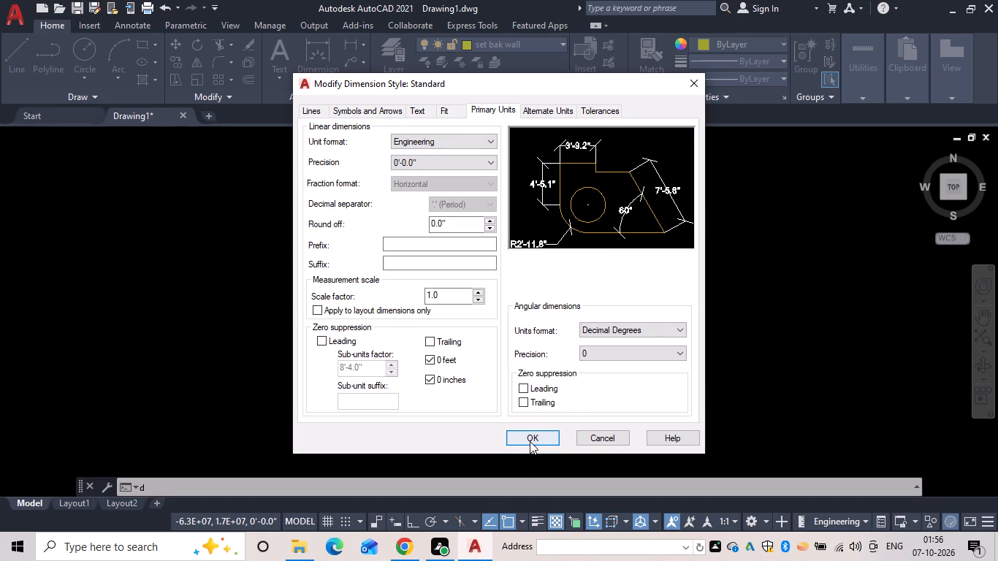
pyautogui.click(636, 194)
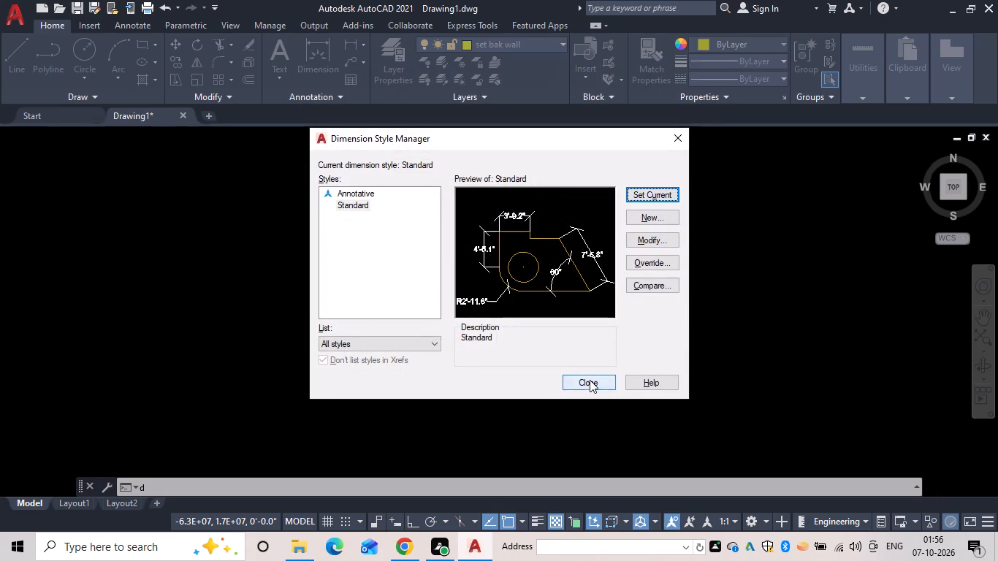
pyautogui.click(590, 380)
# Turn on Ortho mode and draw a horizontal 56' line on the "set bak wall" layer.
pyautogui.scroll(-2, 487, 300)
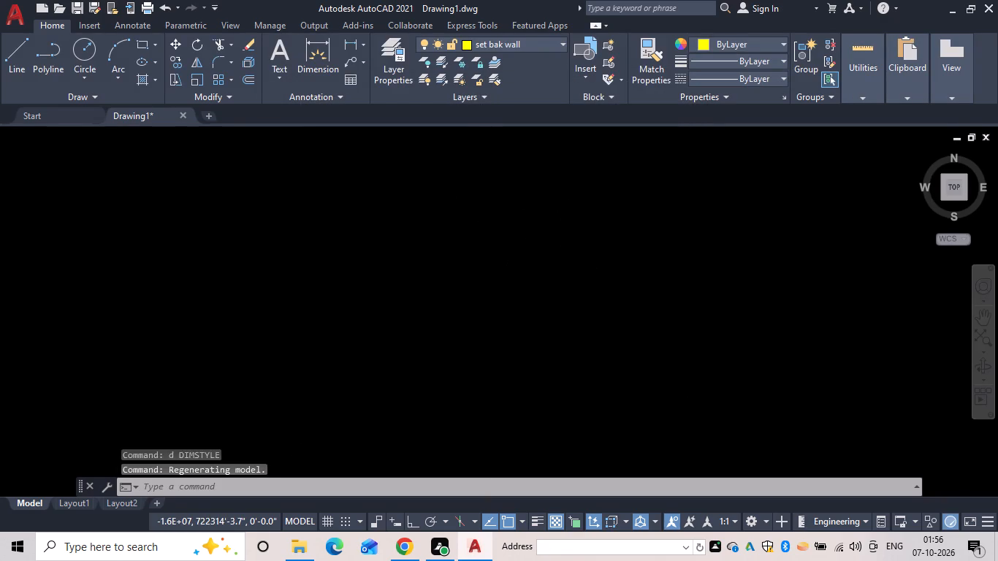
pyautogui.press('Escape')
pyautogui.write('l')
pyautogui.press('space')
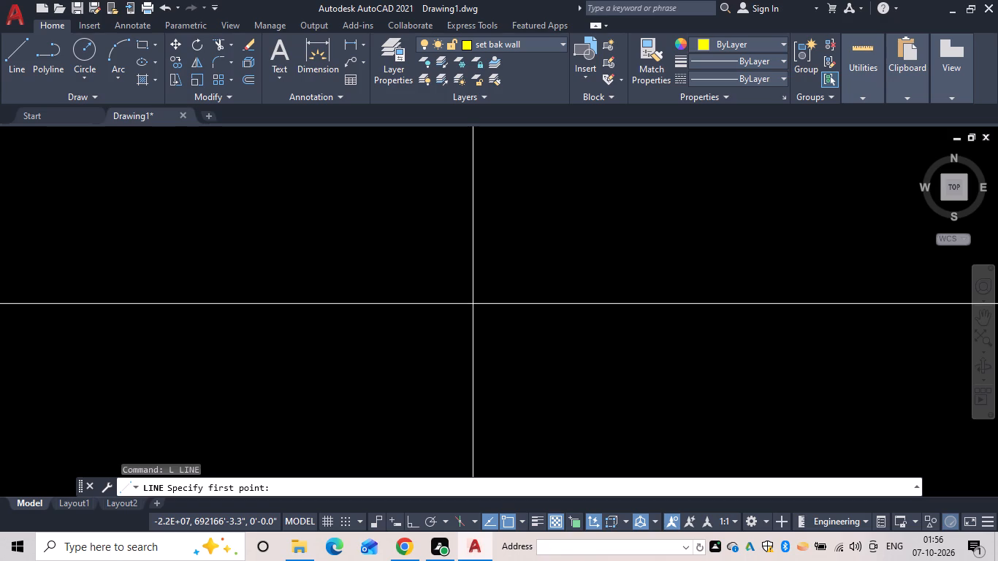
pyautogui.moveTo(259, 346); pyautogui.dragTo(260, 297)
pyautogui.click(407, 518)
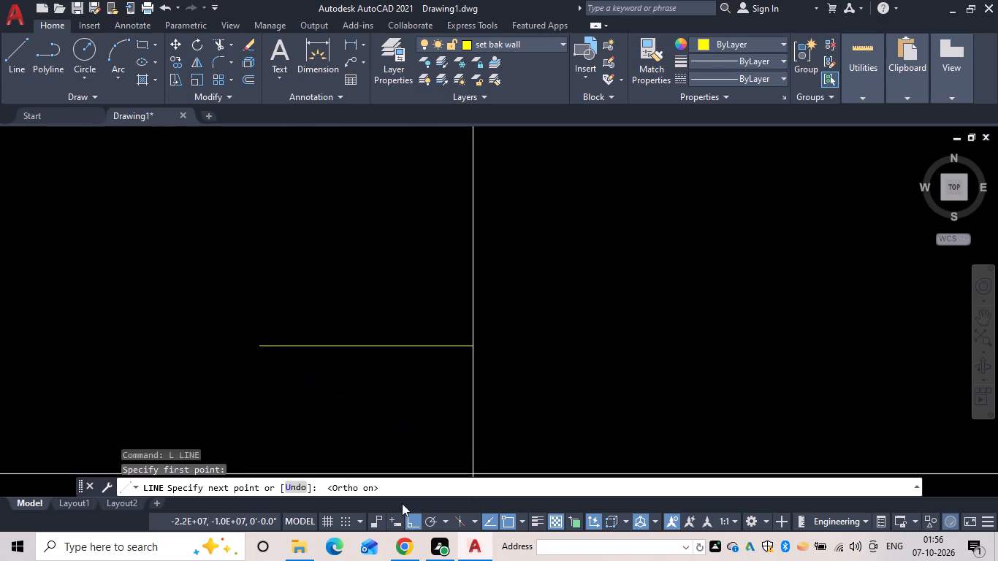
pyautogui.write("56'")
pyautogui.press('Return')
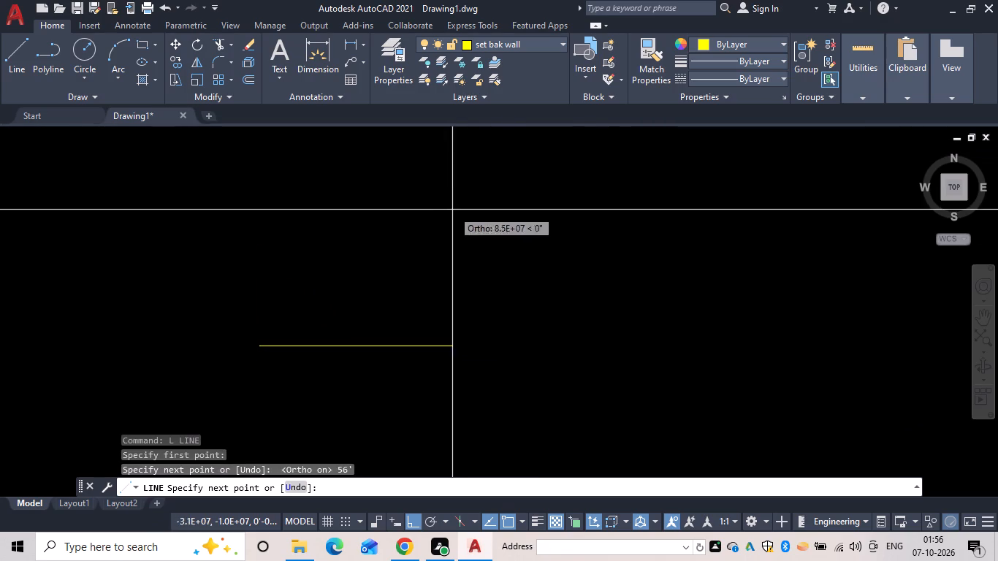
pyautogui.press('space')
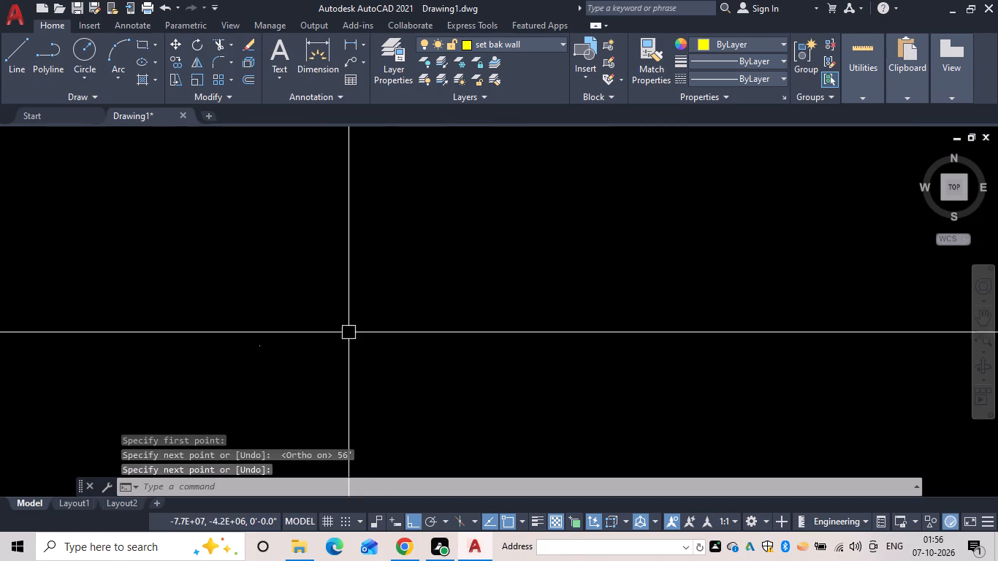
# Erase the horizontal 56' line.
pyautogui.scroll(5, 267, 346)
pyautogui.moveTo(219, 391); pyautogui.dragTo(140, 313)
pyautogui.moveTo(87, 265); pyautogui.dragTo(101, 270)
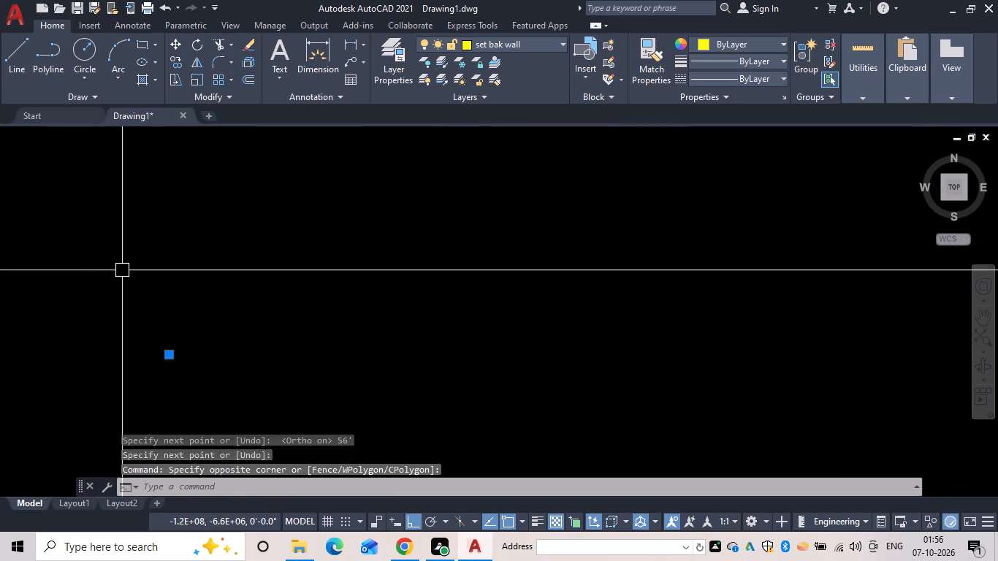
pyautogui.write('e')
pyautogui.press('space')
pyautogui.scroll(-5, 151, 272)
pyautogui.scroll(6, 167, 286)
pyautogui.press('Escape')
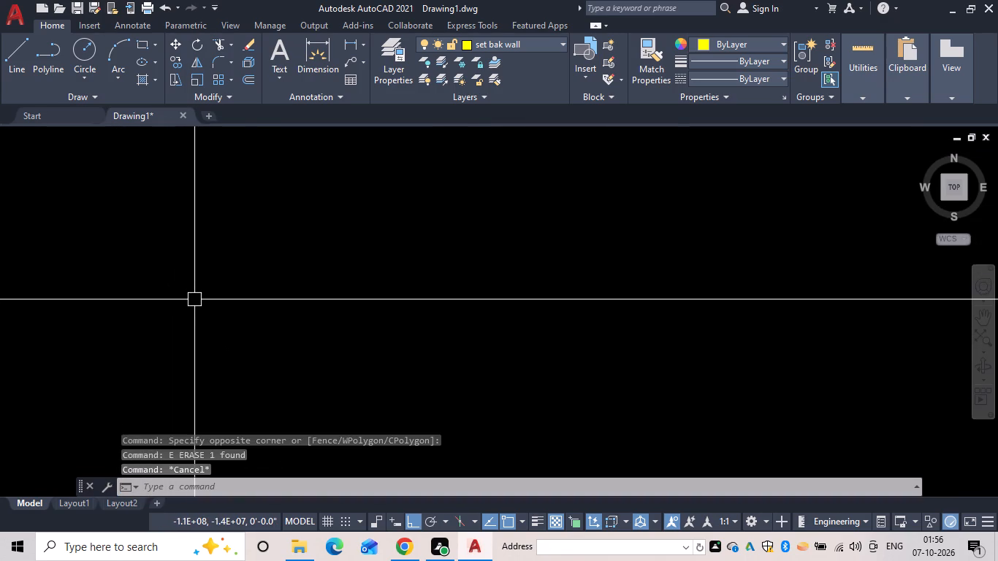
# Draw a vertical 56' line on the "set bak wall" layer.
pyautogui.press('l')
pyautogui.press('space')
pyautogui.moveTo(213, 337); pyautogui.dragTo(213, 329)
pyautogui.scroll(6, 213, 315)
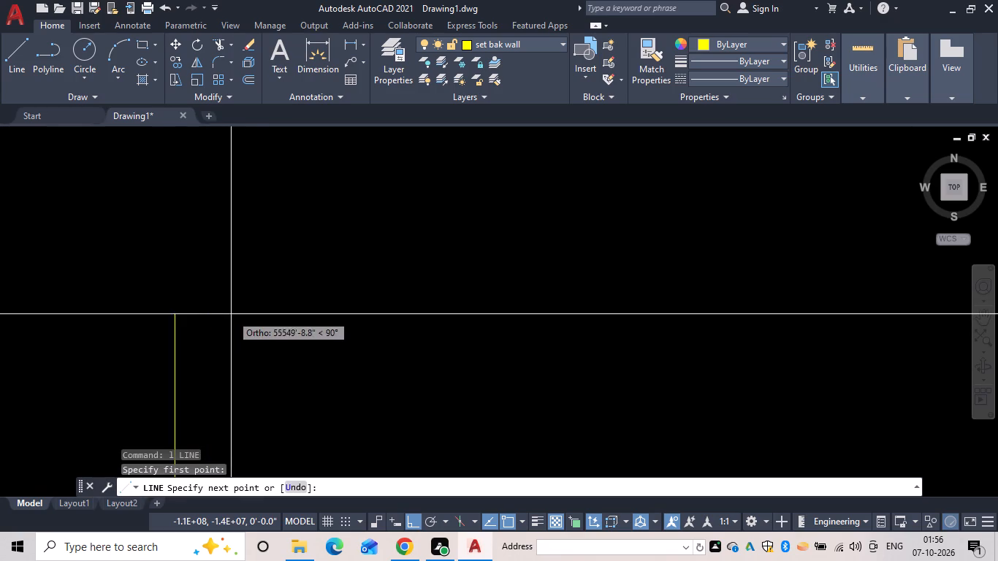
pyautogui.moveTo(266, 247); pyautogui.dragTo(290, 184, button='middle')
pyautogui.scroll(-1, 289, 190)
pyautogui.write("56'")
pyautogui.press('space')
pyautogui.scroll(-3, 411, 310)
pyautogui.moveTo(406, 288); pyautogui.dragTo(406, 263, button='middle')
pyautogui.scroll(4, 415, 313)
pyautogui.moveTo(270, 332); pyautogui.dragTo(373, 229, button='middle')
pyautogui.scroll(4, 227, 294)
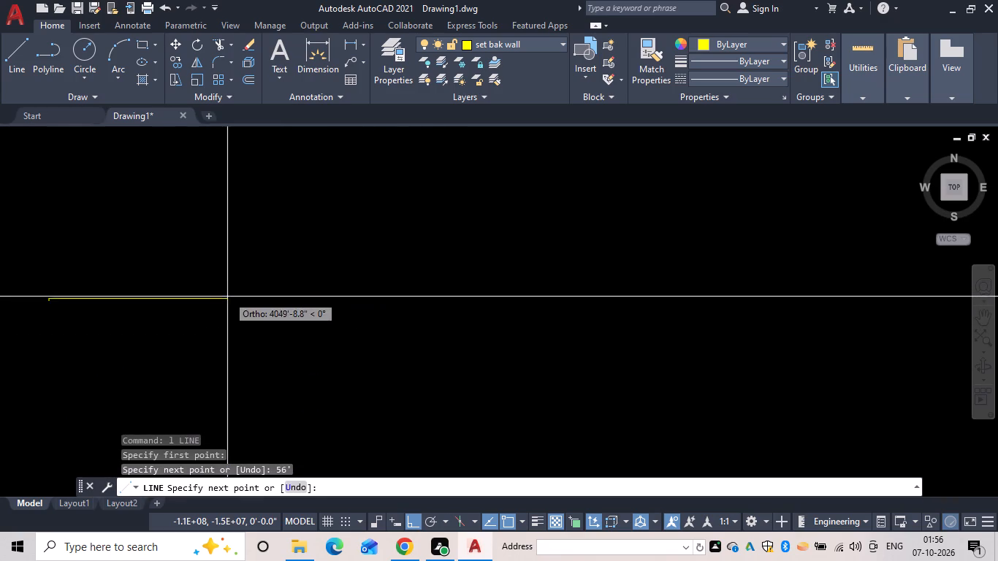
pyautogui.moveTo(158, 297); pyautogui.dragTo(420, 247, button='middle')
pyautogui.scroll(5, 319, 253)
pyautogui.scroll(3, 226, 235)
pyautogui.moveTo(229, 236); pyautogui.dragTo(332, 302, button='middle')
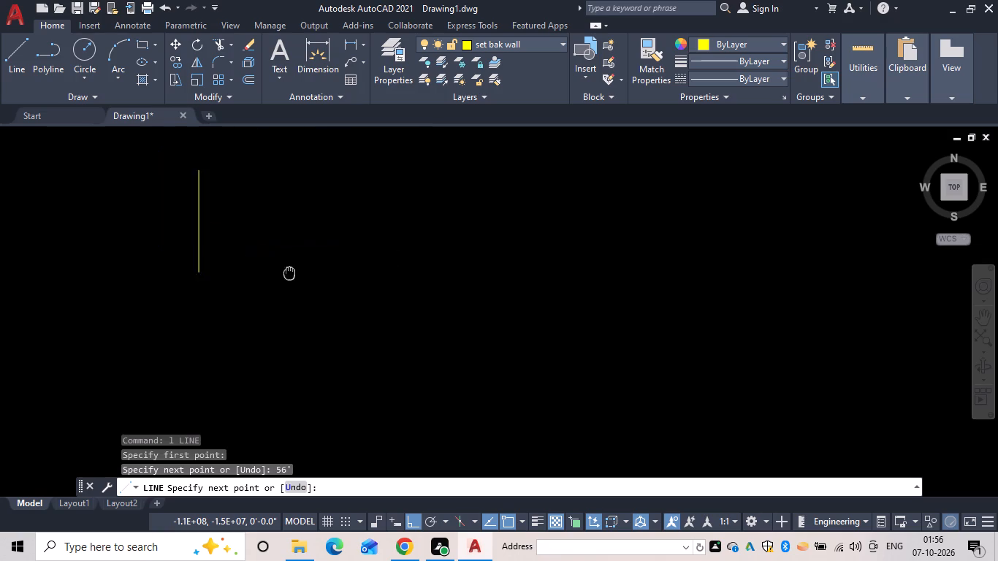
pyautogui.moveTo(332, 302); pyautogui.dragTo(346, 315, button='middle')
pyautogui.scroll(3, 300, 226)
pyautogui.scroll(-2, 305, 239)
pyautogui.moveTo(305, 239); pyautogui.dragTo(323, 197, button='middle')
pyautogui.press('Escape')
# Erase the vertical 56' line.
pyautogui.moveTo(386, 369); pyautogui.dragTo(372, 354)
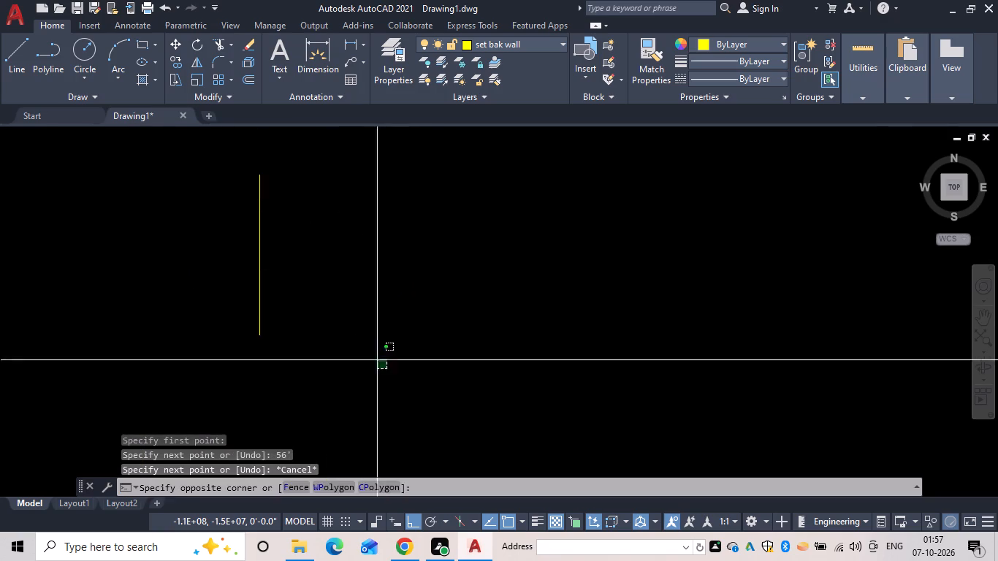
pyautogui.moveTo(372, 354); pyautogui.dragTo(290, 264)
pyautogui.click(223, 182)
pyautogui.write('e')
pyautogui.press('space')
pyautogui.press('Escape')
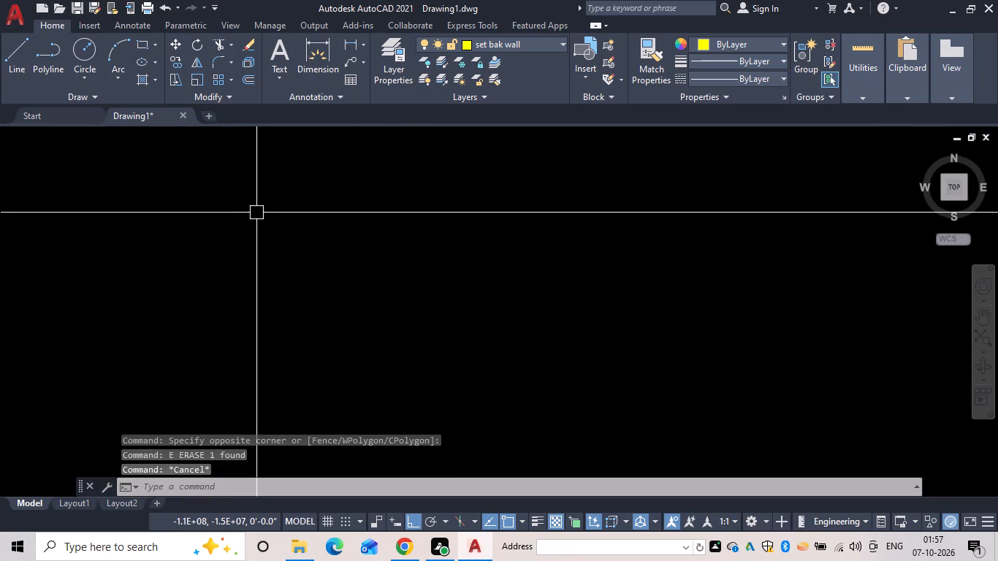
# Draw the plot boundary's vertical 56' side and a horizontal 50' line running right from its top end.
pyautogui.press('l')
pyautogui.press('space')
pyautogui.moveTo(218, 375); pyautogui.dragTo(226, 343)
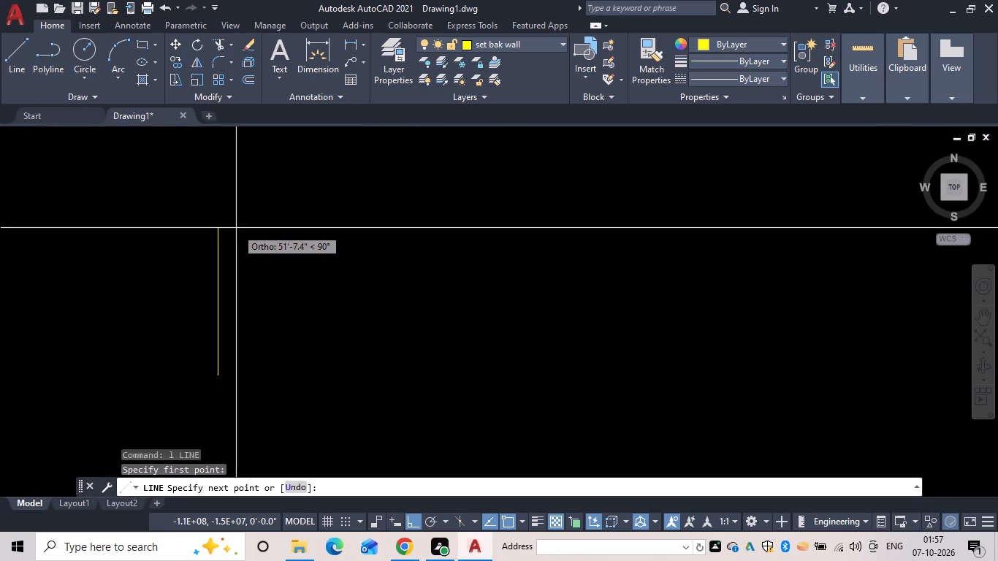
pyautogui.write("56'")
pyautogui.press('space')
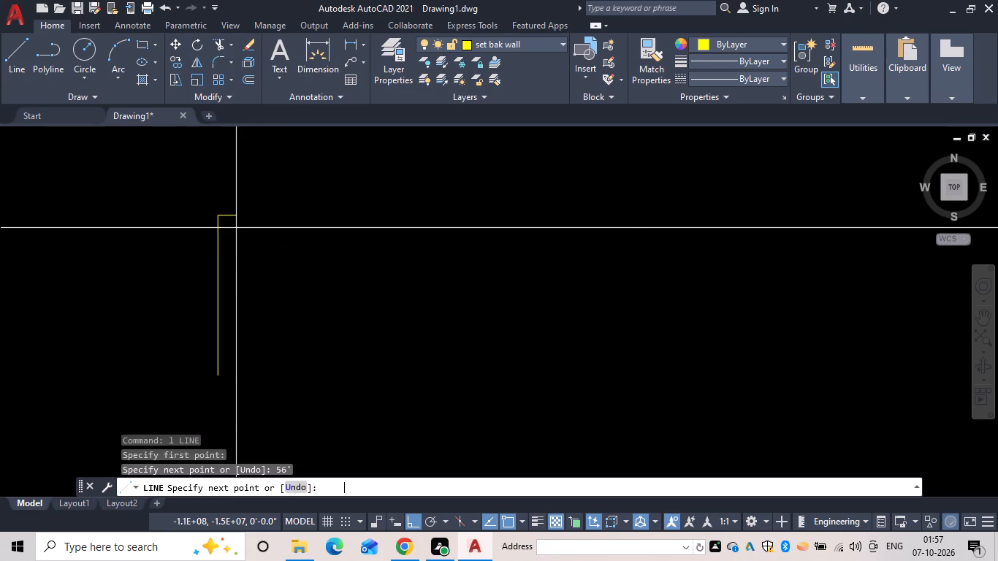
pyautogui.write("50'")
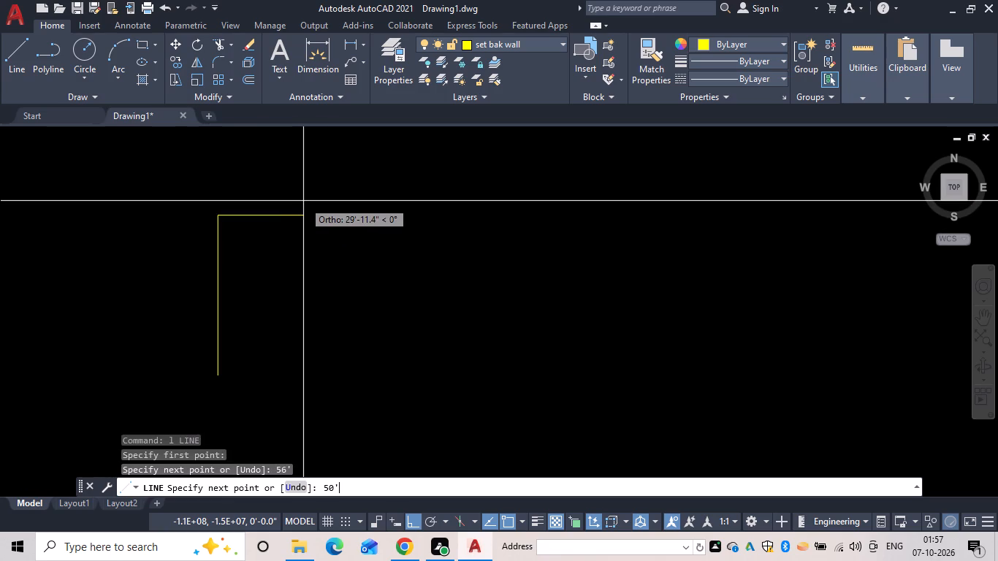
pyautogui.press('space')
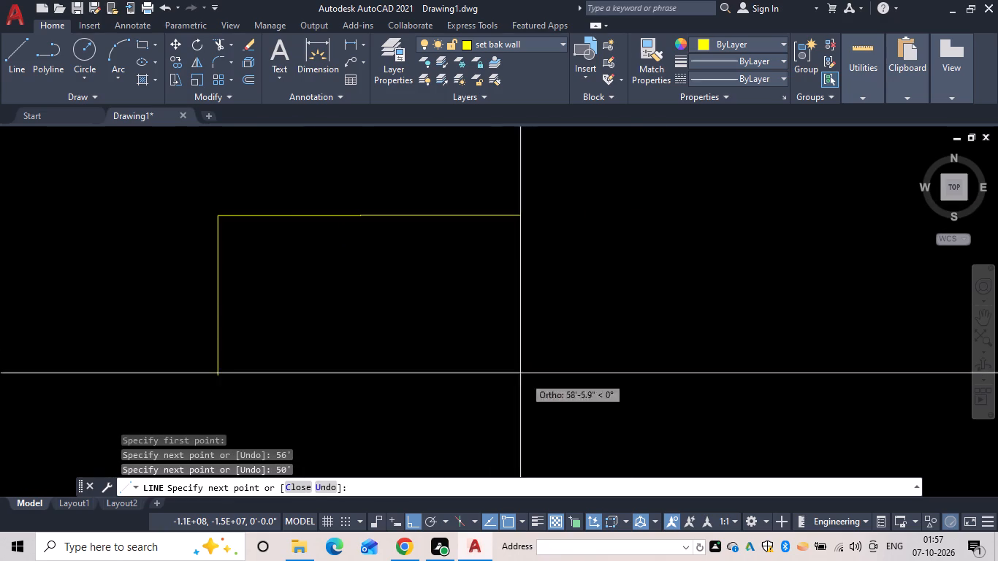
pyautogui.press('space')
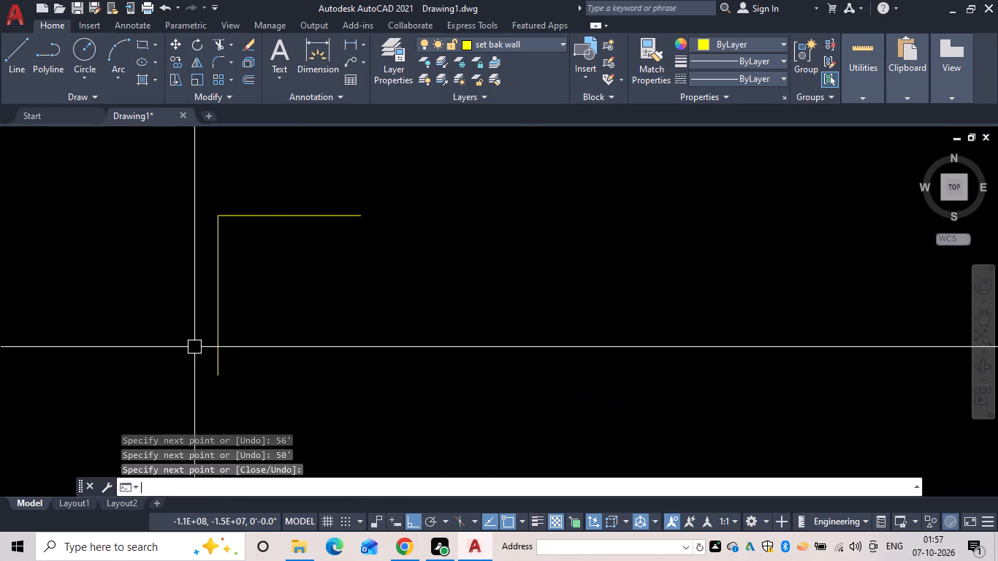
pyautogui.press('Escape')
pyautogui.press('Escape')
# Offset the vertical and horizontal boundary lines 9" toward the inside of the plot.
pyautogui.write('of')
pyautogui.press('space')
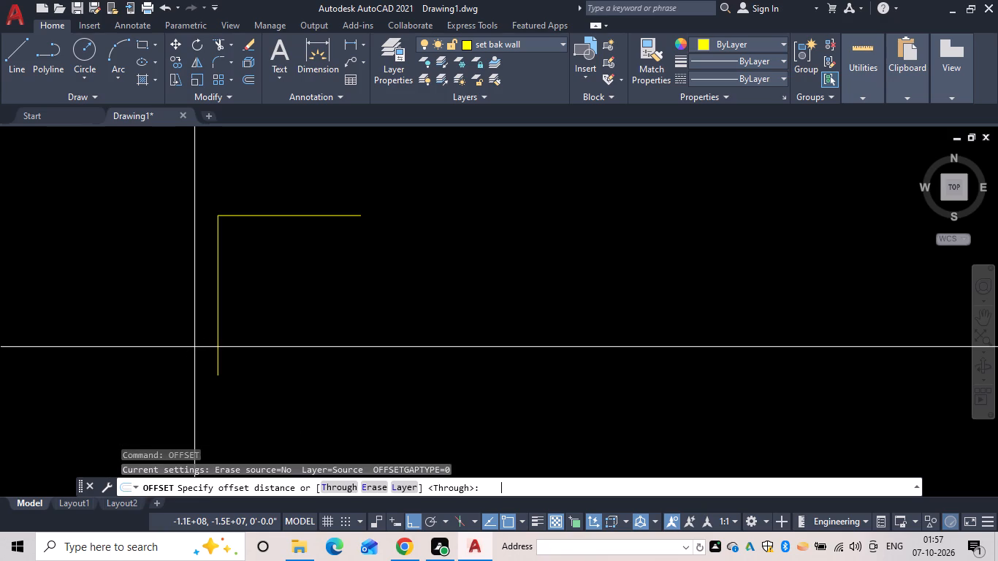
pyautogui.press('9')
pyautogui.press('space')
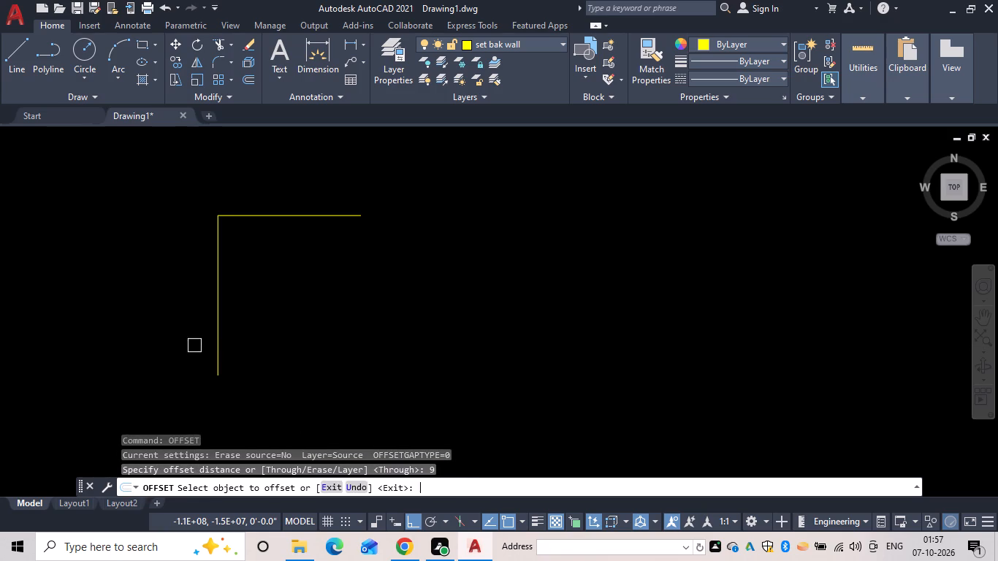
pyautogui.click(221, 299)
pyautogui.click(249, 296)
pyautogui.moveTo(255, 220); pyautogui.dragTo(258, 251)
pyautogui.click(259, 263)
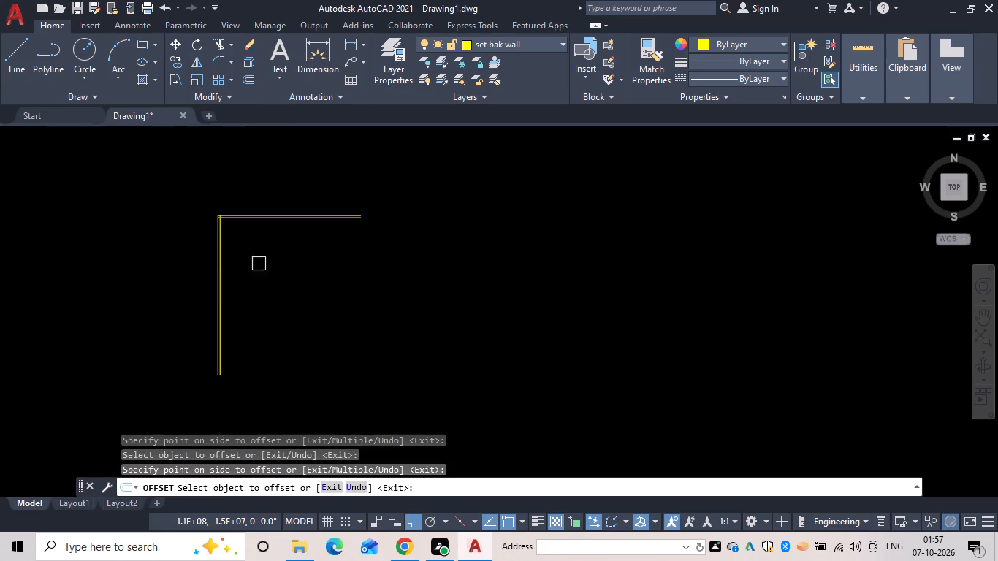
pyautogui.scroll(3, 206, 259)
pyautogui.moveTo(316, 264); pyautogui.dragTo(173, 362, button='middle')
pyautogui.scroll(-1, 173, 362)
pyautogui.press('space')
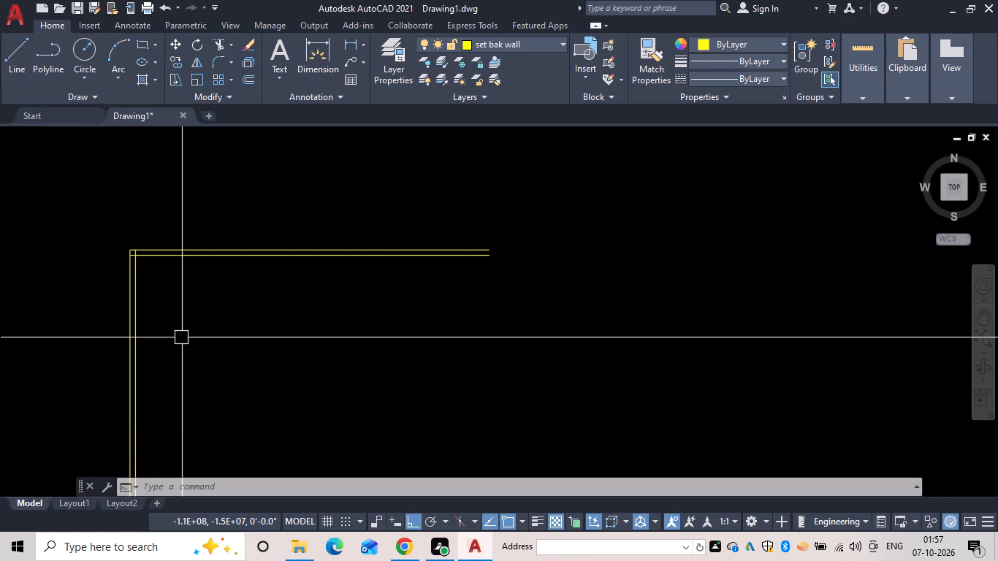
pyautogui.press('Escape')
# Make "wall" the current layer.
pyautogui.click(512, 38)
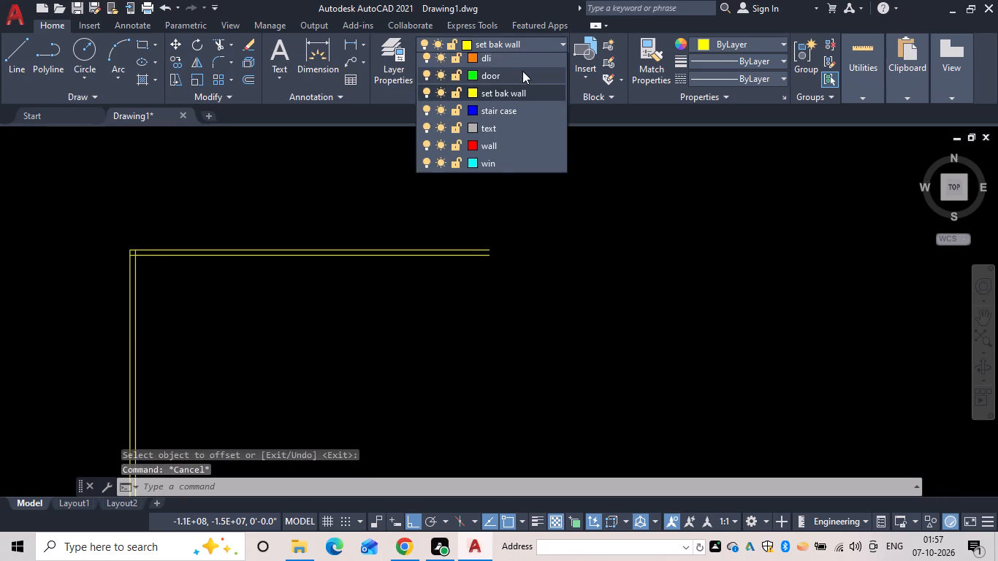
pyautogui.click(480, 164)
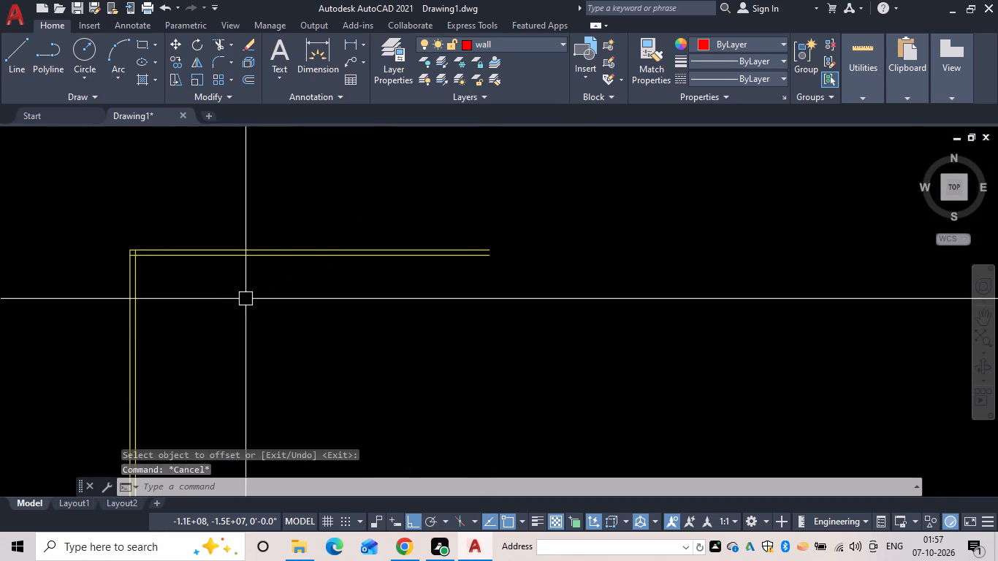
pyautogui.press('Escape')
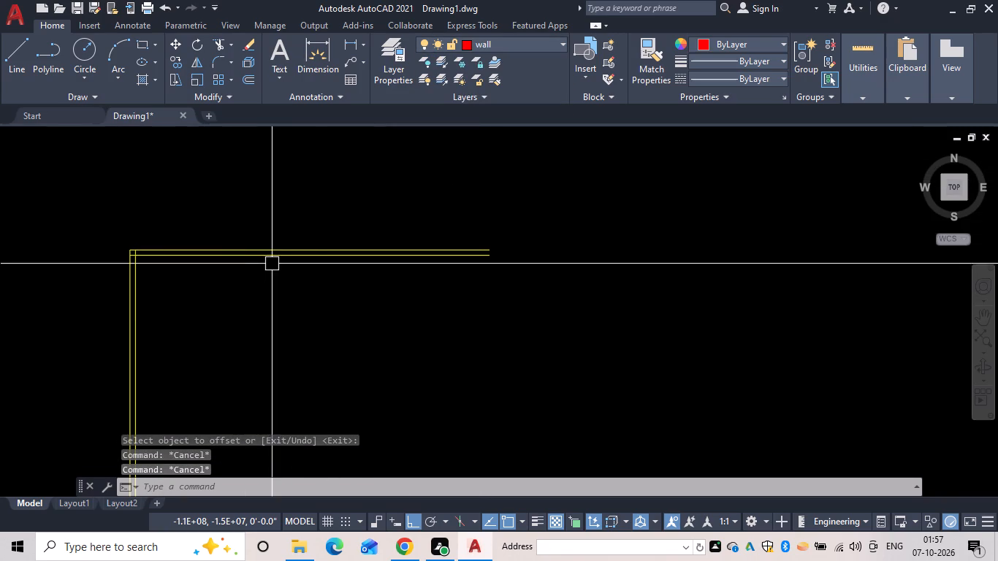
pyautogui.press('Escape')
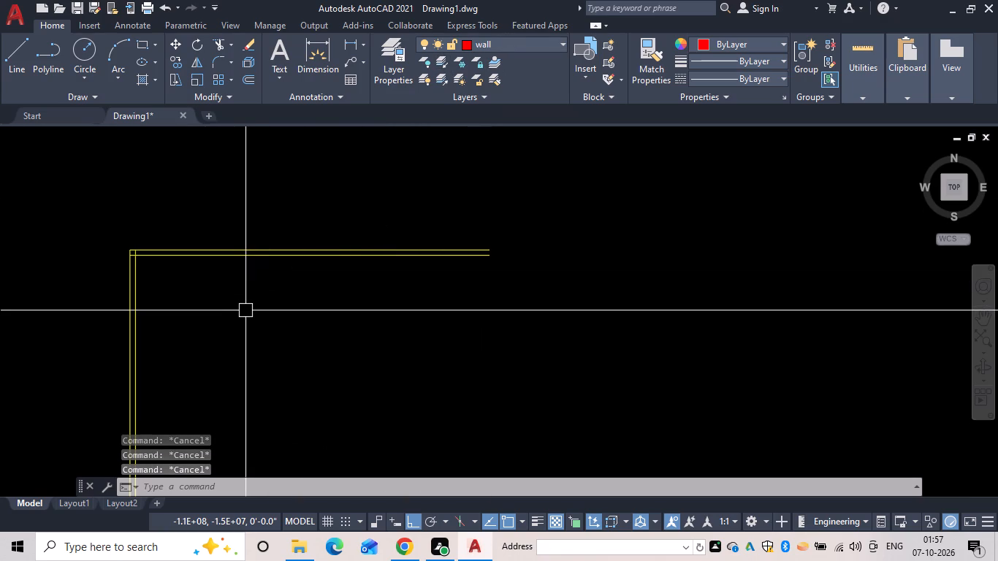
# Offset the inner horizontal boundary line 13'9" down into the plot.
pyautogui.write('of')
pyautogui.press('space')
pyautogui.write('13\'9"')
pyautogui.press('space')
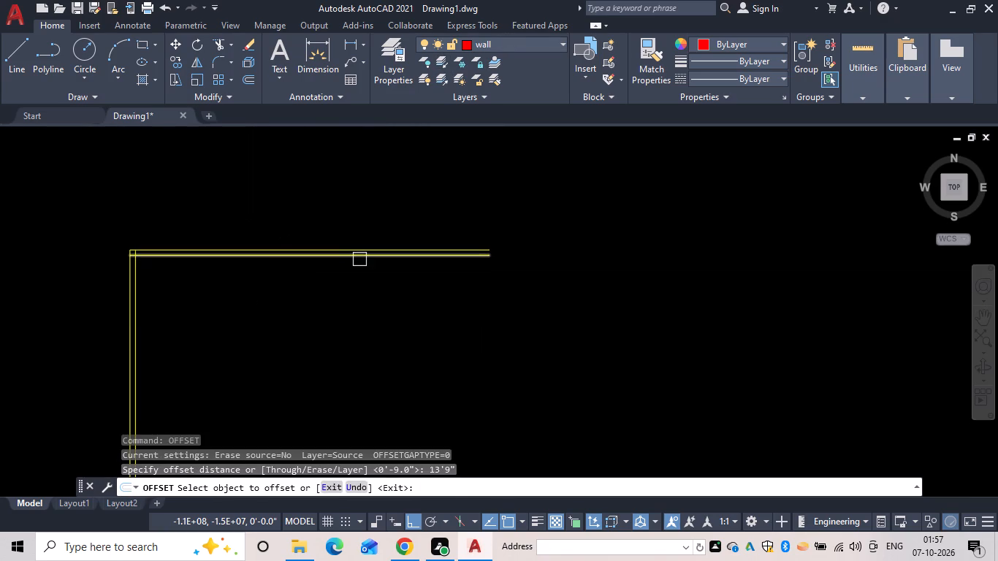
pyautogui.moveTo(359, 259); pyautogui.dragTo(359, 283)
pyautogui.click(384, 370)
pyautogui.press('space')
# Offset the inner vertical boundary line 8' into the plot.
pyautogui.press('space')
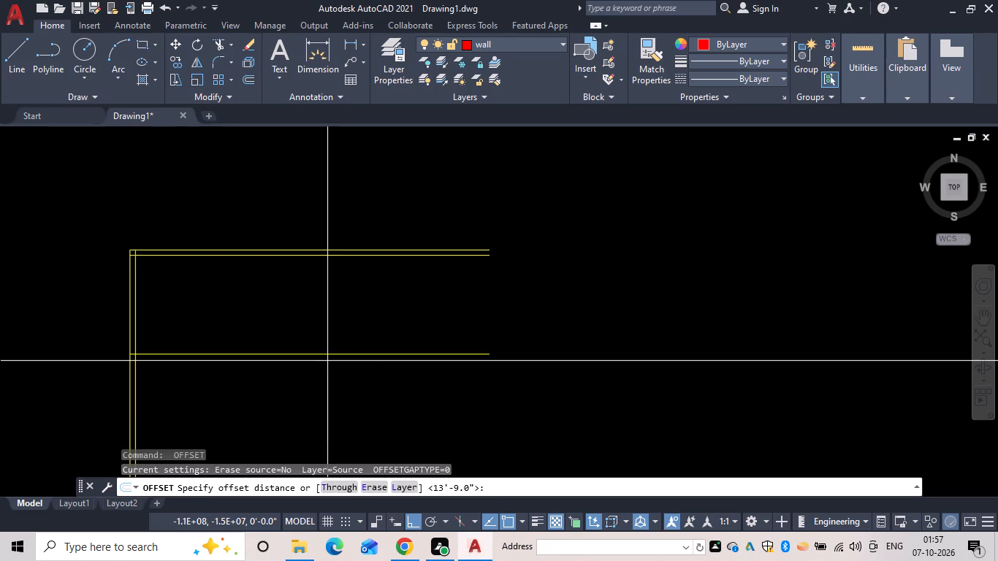
pyautogui.write("8'")
pyautogui.press('space')
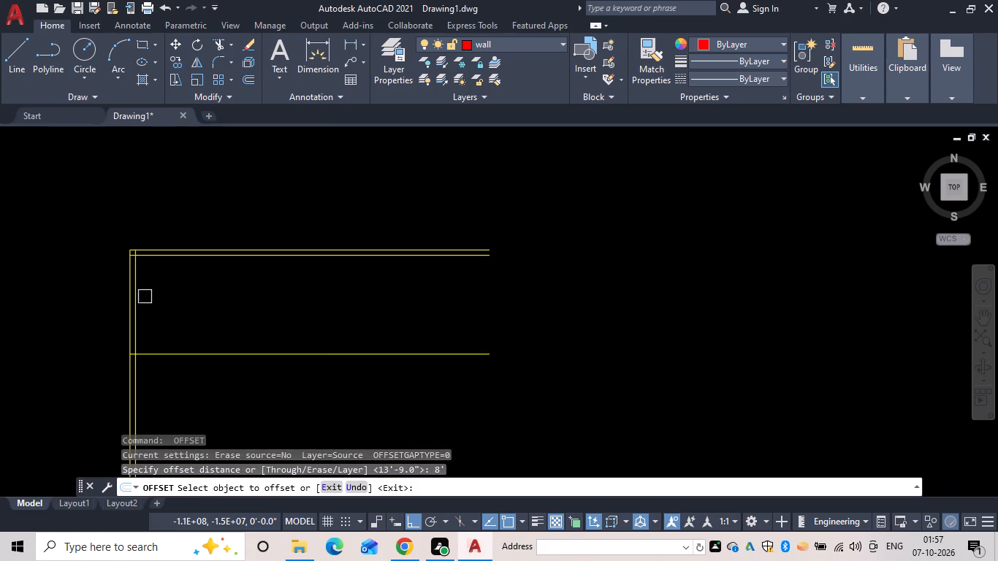
pyautogui.moveTo(134, 298); pyautogui.dragTo(145, 301)
pyautogui.click(216, 312)
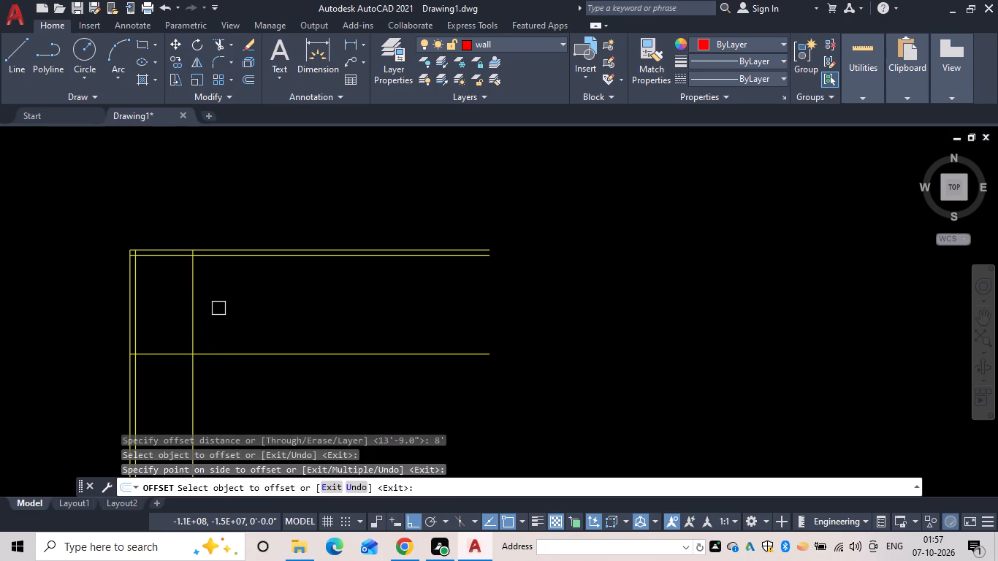
pyautogui.press('Escape')
# Trim the two new offset lines beyond their crossing so they form the house's upper-left corner.
pyautogui.write('tr')
pyautogui.press('space')
pyautogui.moveTo(218, 308); pyautogui.dragTo(181, 322)
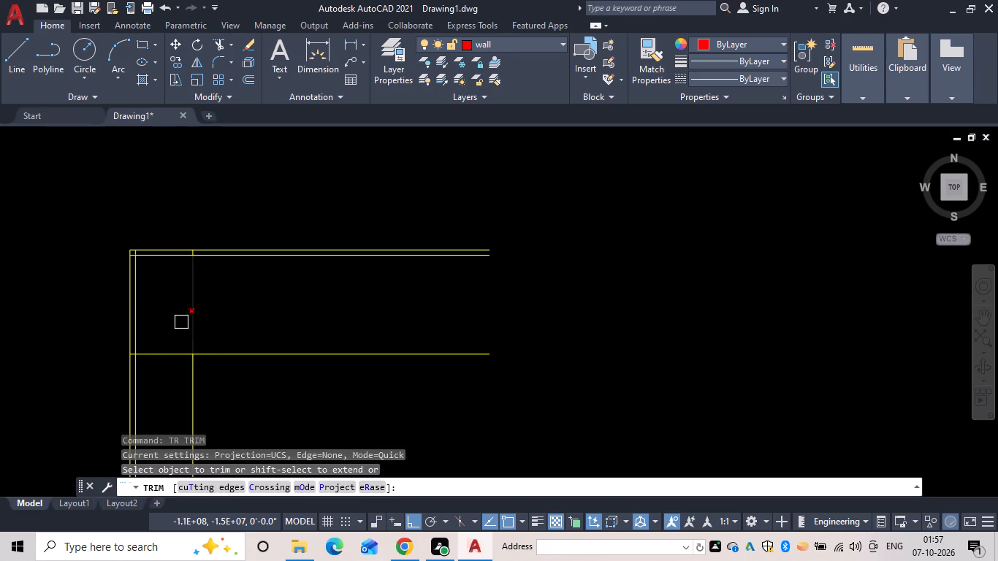
pyautogui.moveTo(181, 322); pyautogui.dragTo(167, 381)
pyautogui.moveTo(166, 383); pyautogui.dragTo(203, 319)
pyautogui.press('Escape')
pyautogui.press('Escape')
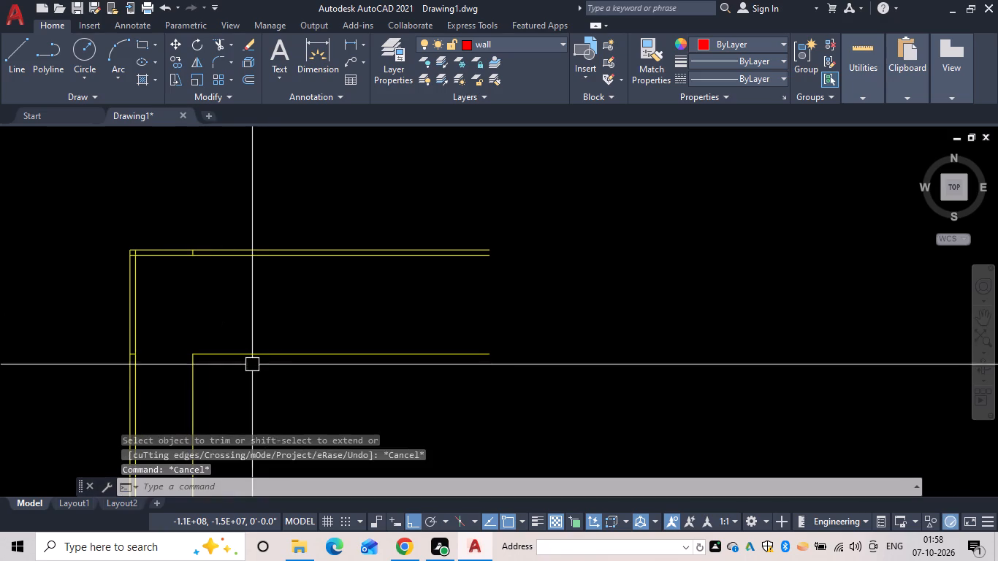
pyautogui.press('Escape')
# Move the two lines forming the house corner to the "wall" layer.
pyautogui.moveTo(262, 392); pyautogui.dragTo(221, 375)
pyautogui.click(178, 340)
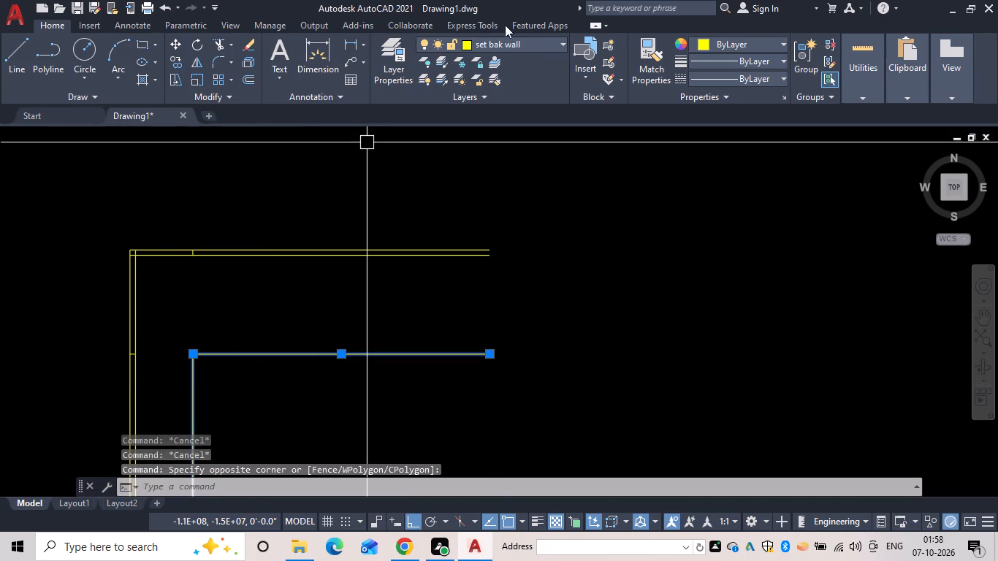
pyautogui.press('Escape')
pyautogui.moveTo(329, 383); pyautogui.dragTo(252, 356)
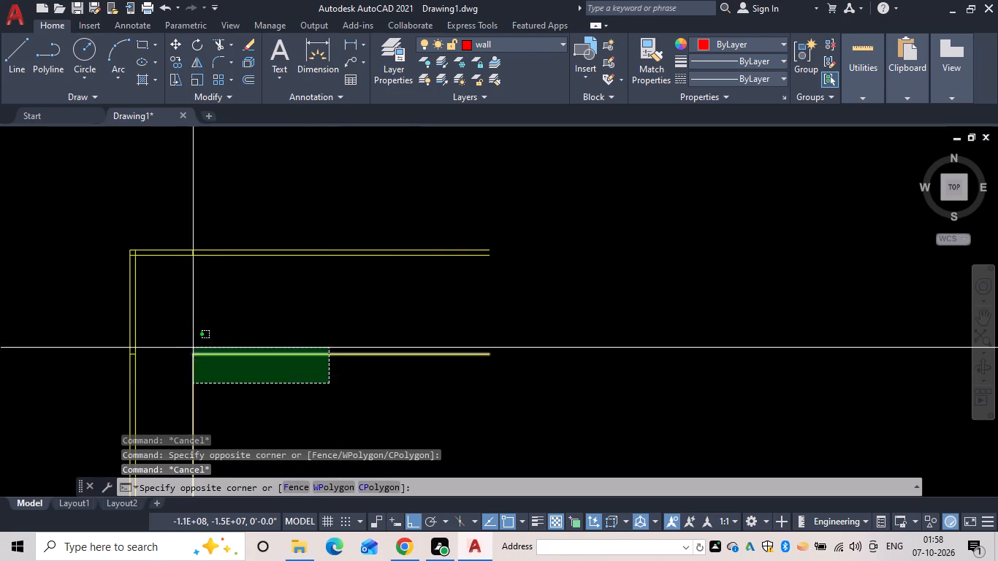
pyautogui.click(186, 347)
pyautogui.click(486, 43)
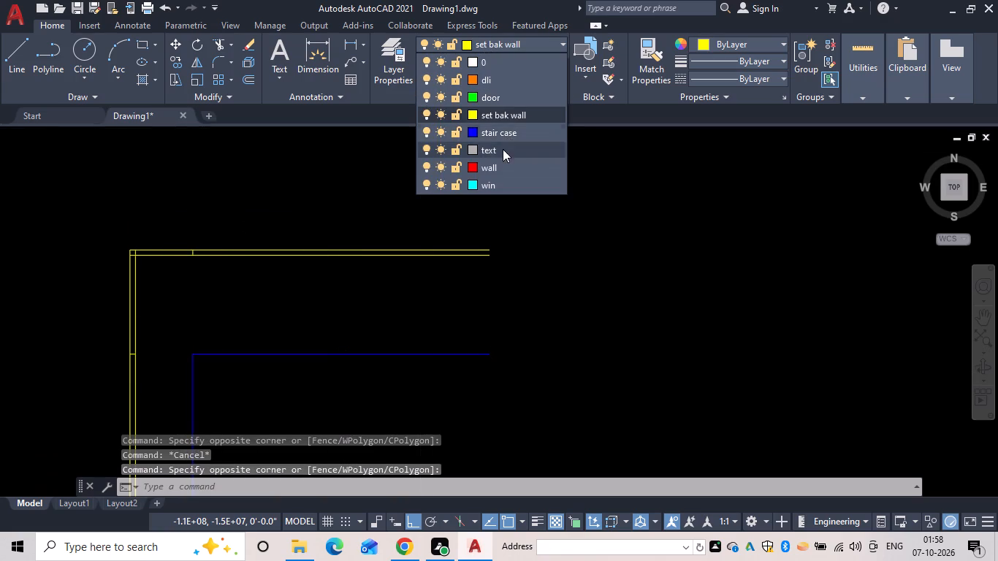
pyautogui.click(498, 167)
pyautogui.press('Escape')
# Offset the vertical and horizontal house wall lines 9" inward to give the outer walls their thickness.
pyautogui.scroll(-2, 598, 246)
pyautogui.moveTo(598, 246); pyautogui.dragTo(571, 176, button='middle')
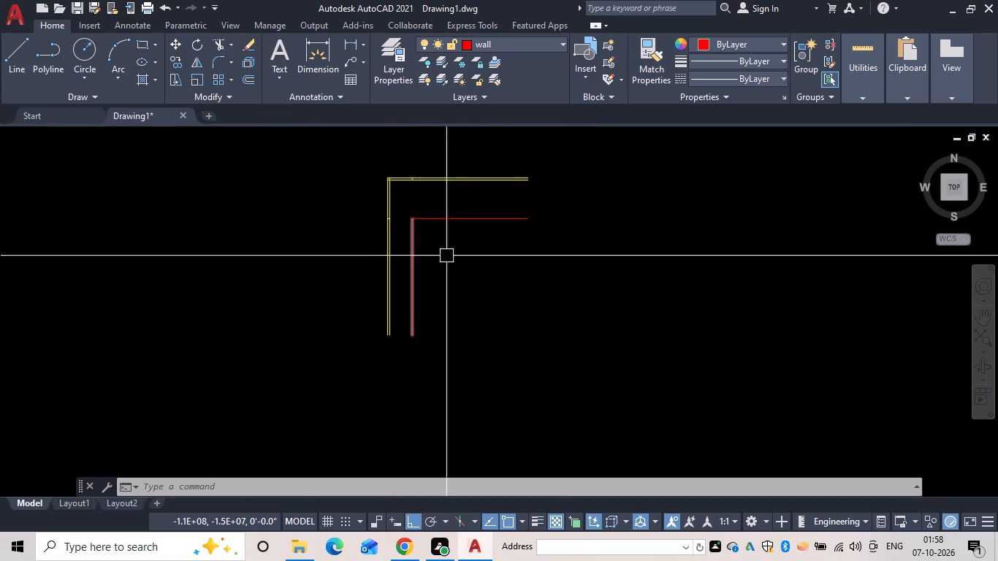
pyautogui.scroll(2, 474, 242)
pyautogui.press('Escape')
pyautogui.write('of 9')
pyautogui.press('space')
pyautogui.moveTo(311, 234); pyautogui.dragTo(330, 233)
pyautogui.click(366, 232)
pyautogui.click(372, 180)
pyautogui.click(378, 238)
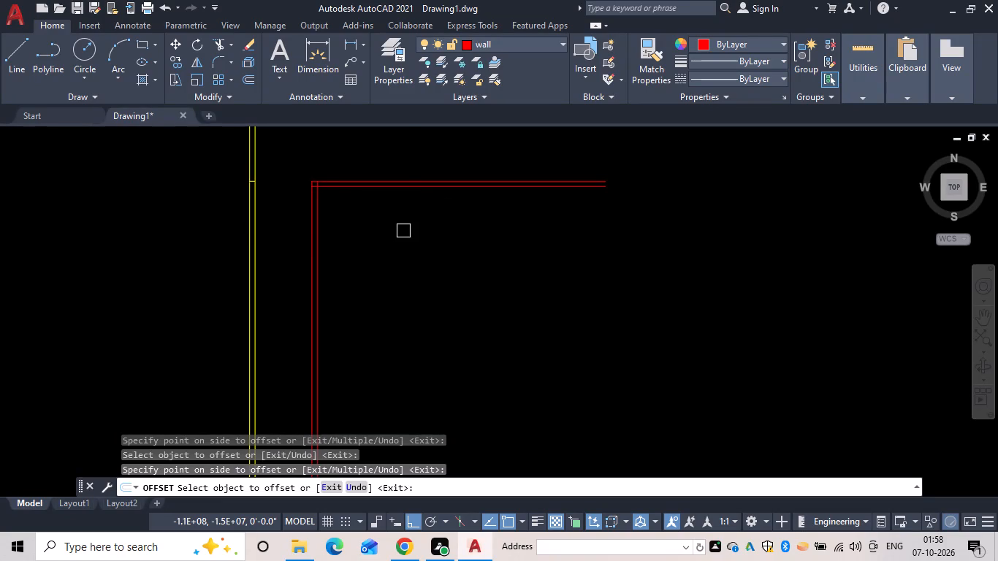
pyautogui.press('Escape')
# Offset the inner line of the vertical outer wall 3'6" into the house.
pyautogui.write("of 2'")
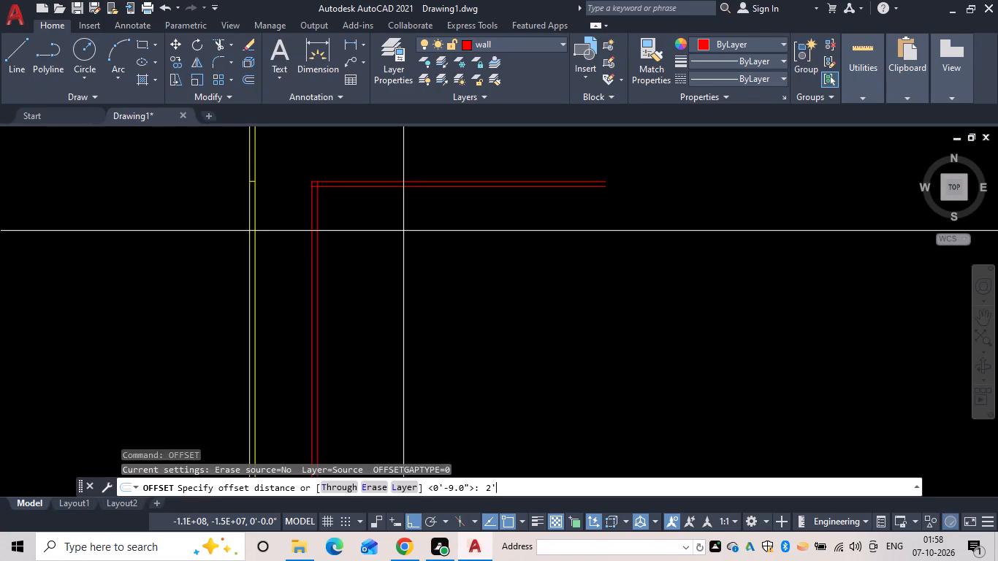
pyautogui.press('BackSpace')
pyautogui.press('BackSpace')
pyautogui.write('3\'6"')
pyautogui.press('space')
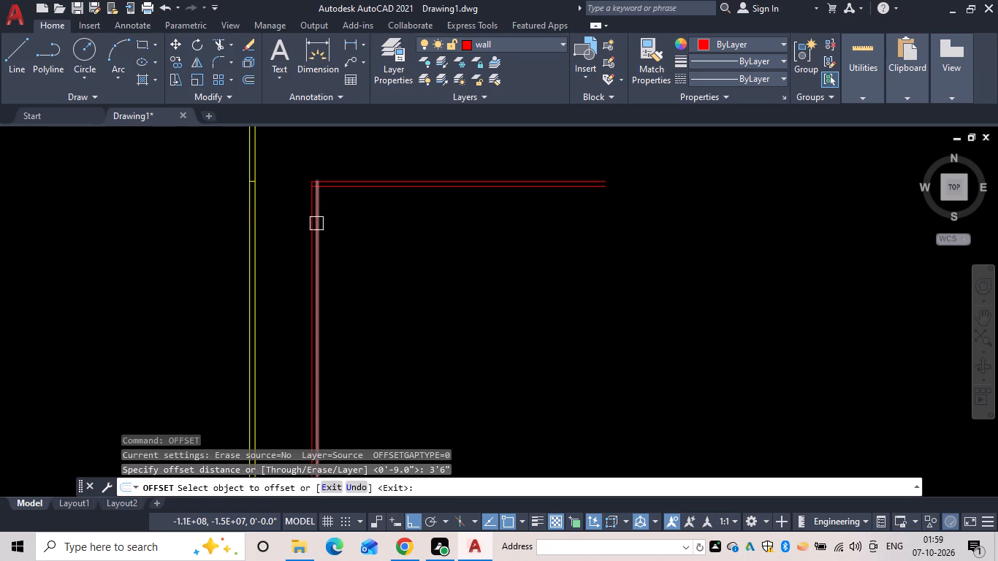
pyautogui.moveTo(316, 224); pyautogui.dragTo(333, 223)
pyautogui.click(383, 220)
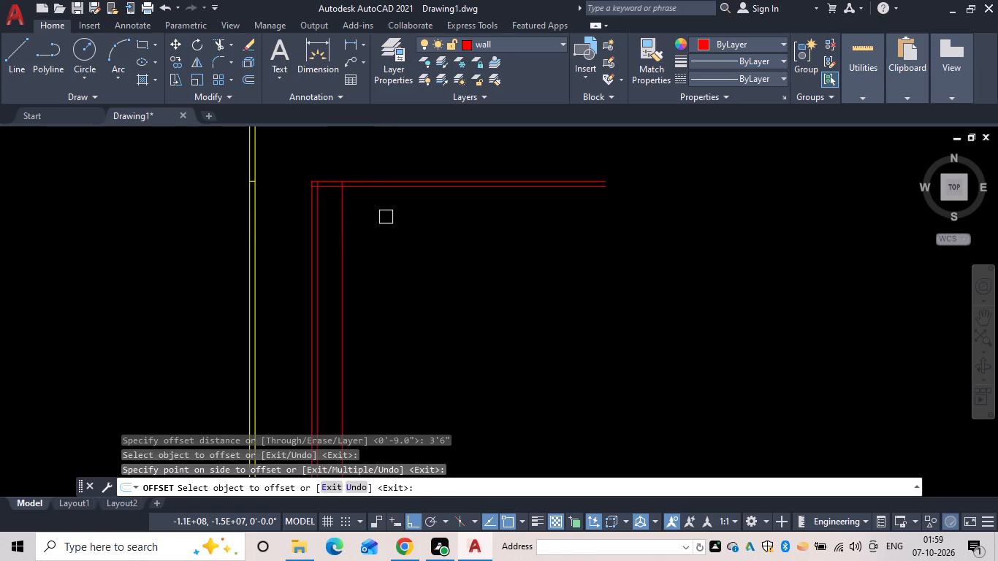
pyautogui.press('space')
# Offset the new vertical interior line 6" further into the house to form a partition wall.
pyautogui.press('space')
pyautogui.write('6')
pyautogui.press('space')
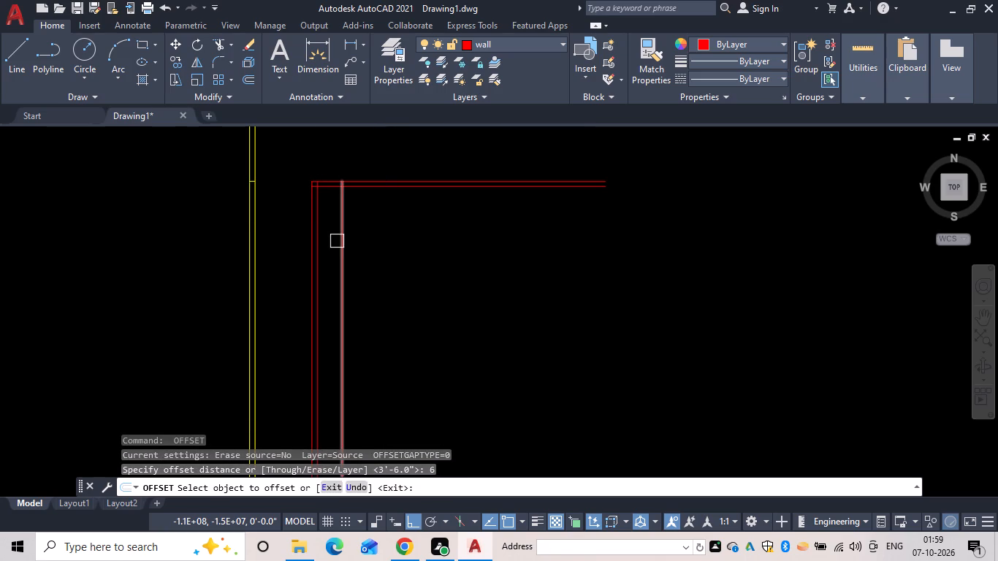
pyautogui.moveTo(339, 238); pyautogui.dragTo(363, 238)
pyautogui.click(382, 234)
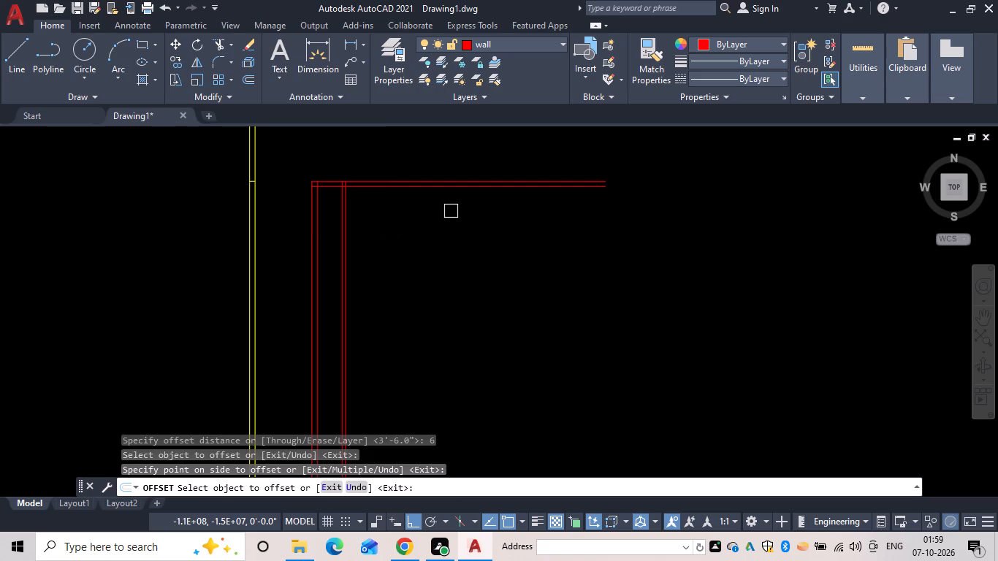
pyautogui.press('space')
# Offset the inner line of the top outer wall 5'6" down into the house.
pyautogui.press('space')
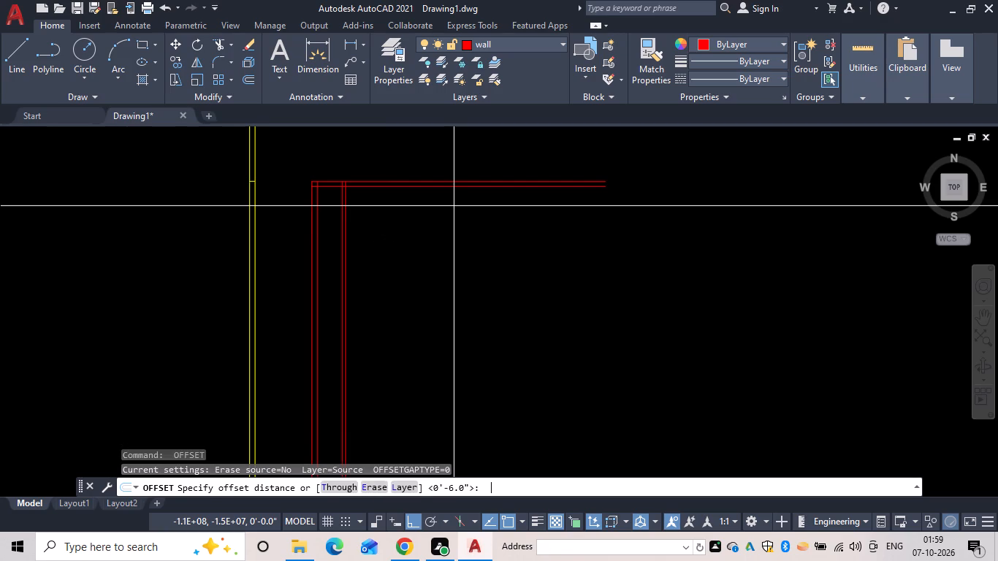
pyautogui.write('5\'6"')
pyautogui.press('space')
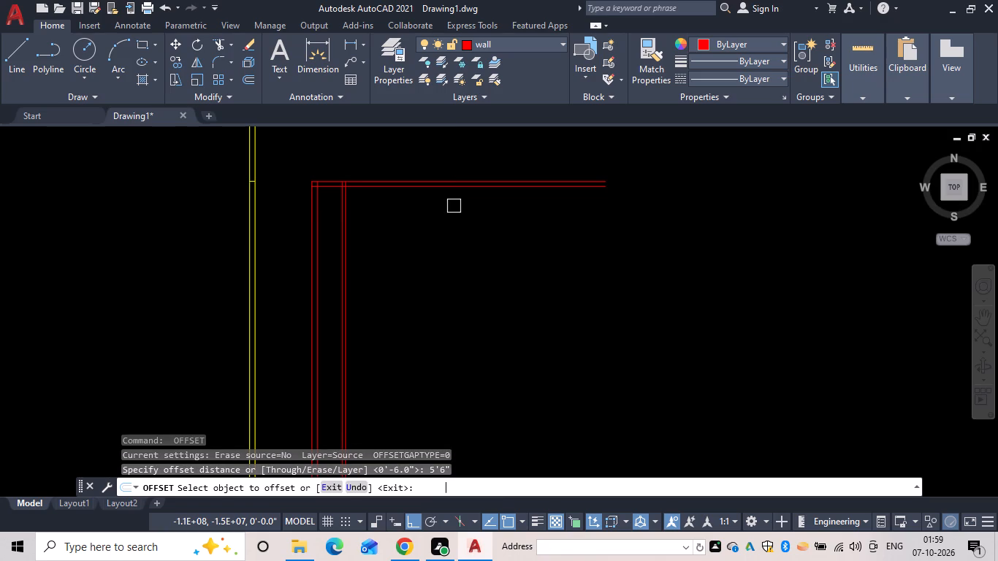
pyautogui.moveTo(387, 190); pyautogui.dragTo(391, 234)
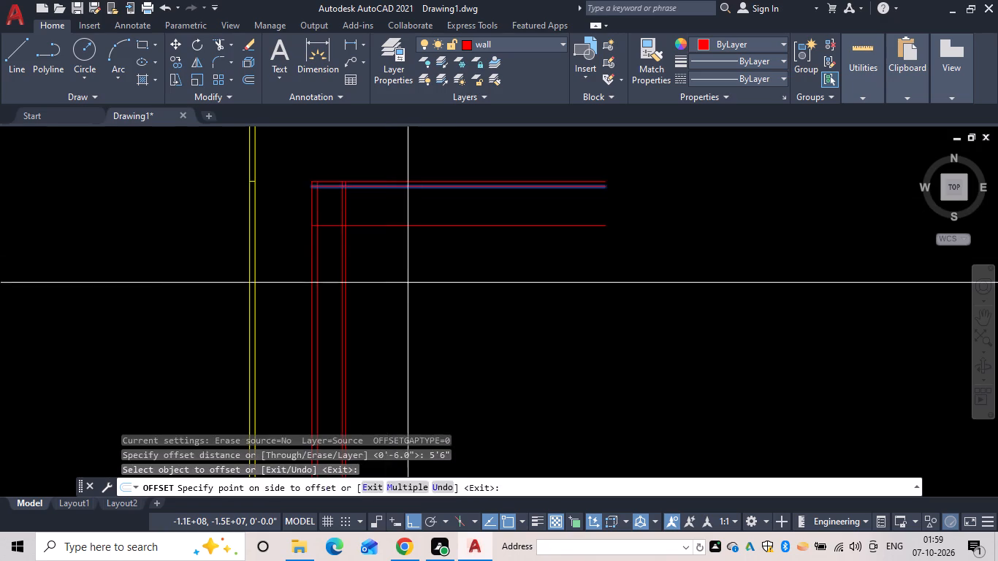
pyautogui.click(409, 283)
pyautogui.press('space')
# Offset the new horizontal interior line 9" further down to give that wall its thickness.
pyautogui.press('space')
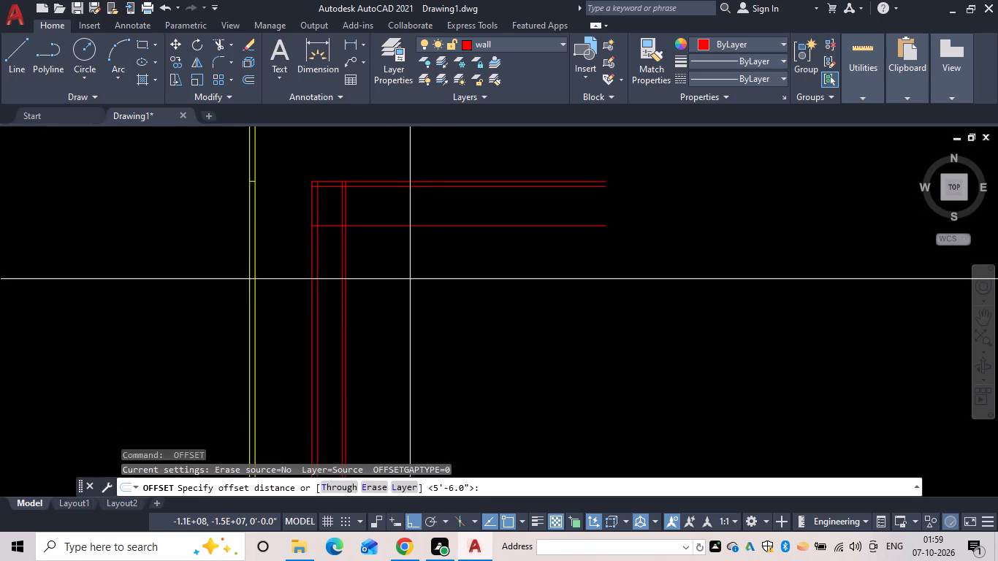
pyautogui.press('9')
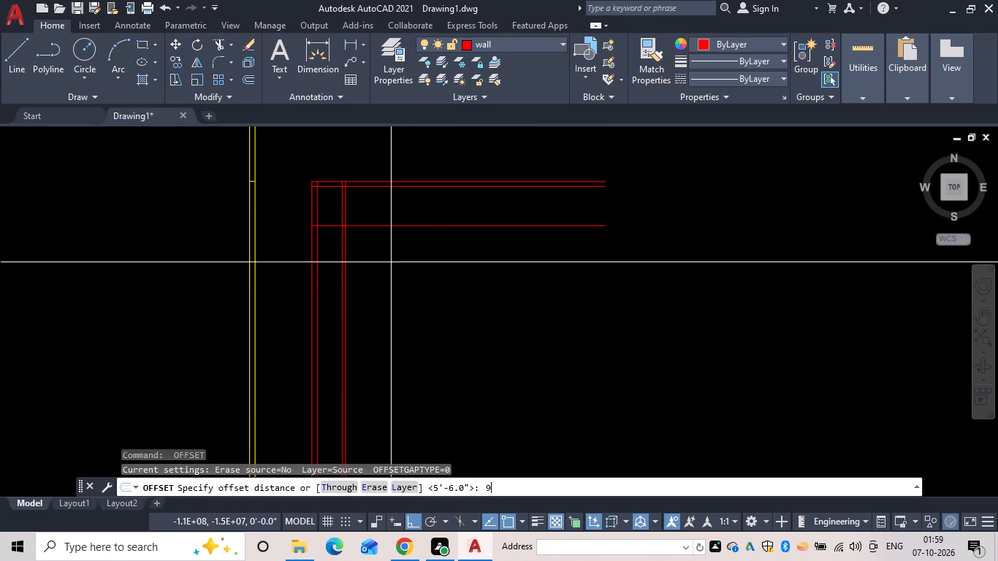
pyautogui.press('space')
pyautogui.moveTo(396, 230); pyautogui.dragTo(396, 237)
pyautogui.click(395, 267)
pyautogui.press('space')
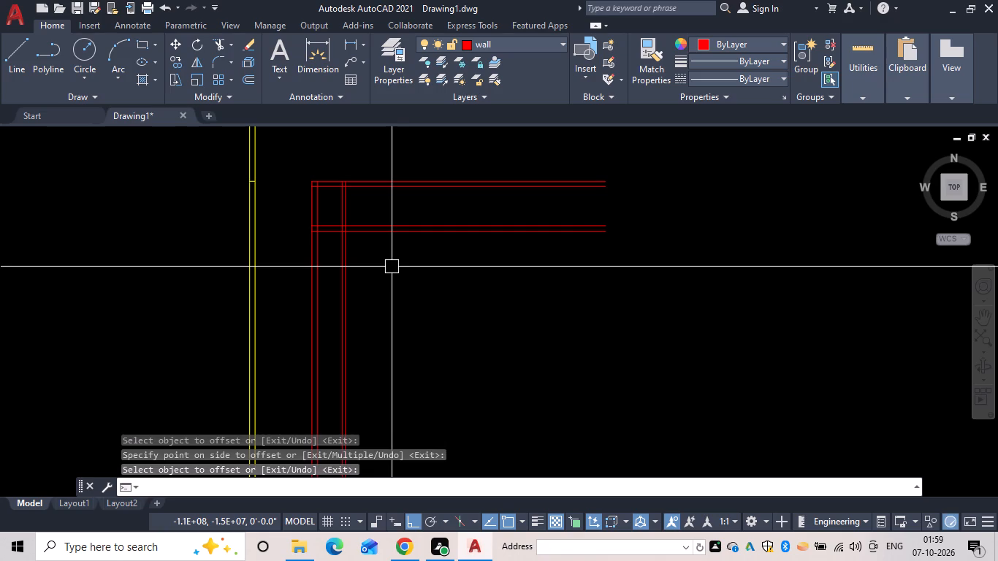
pyautogui.press('Escape')
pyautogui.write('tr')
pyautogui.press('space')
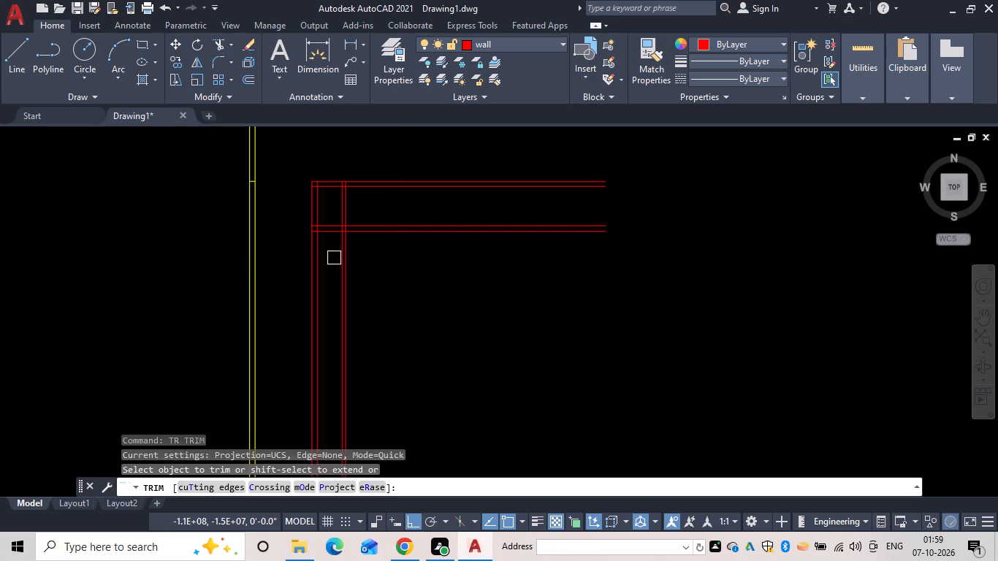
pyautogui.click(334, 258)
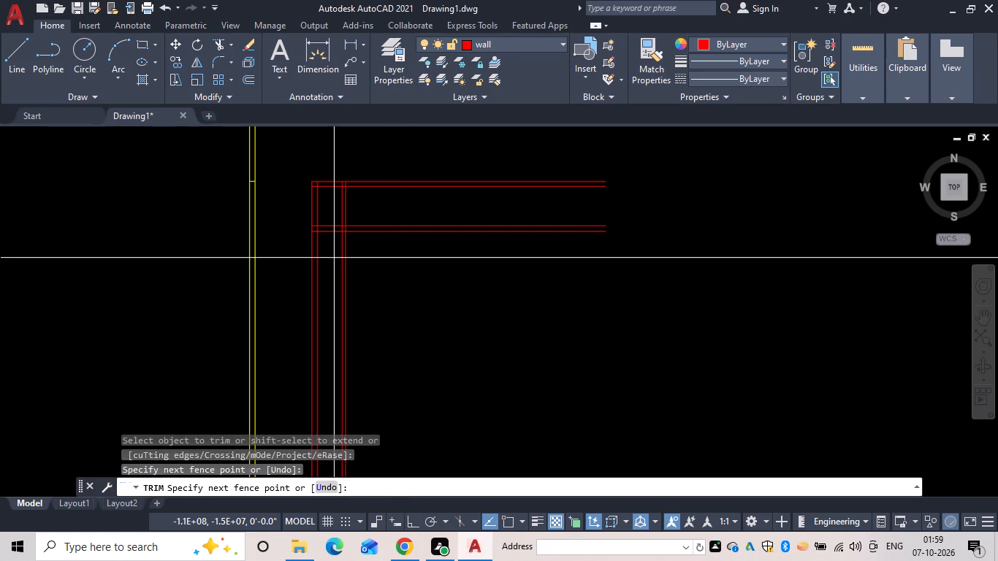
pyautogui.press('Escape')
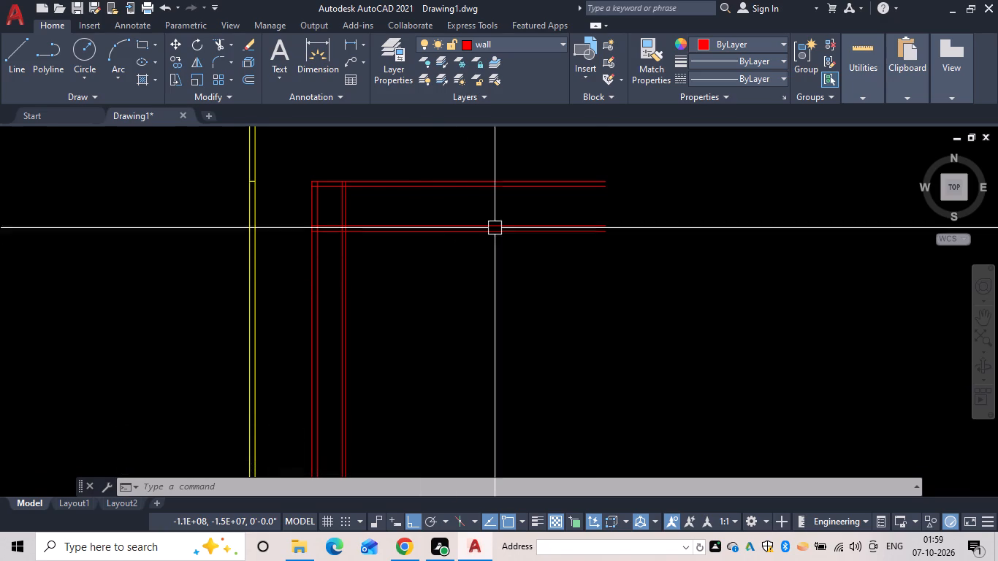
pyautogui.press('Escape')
# Offset the outer-side line of the vertical partition wall 7'6" to the left, beyond the existing outer wall.
pyautogui.write('of')
pyautogui.press('space')
pyautogui.write('7\'6"')
pyautogui.press('space')
pyautogui.click(336, 272)
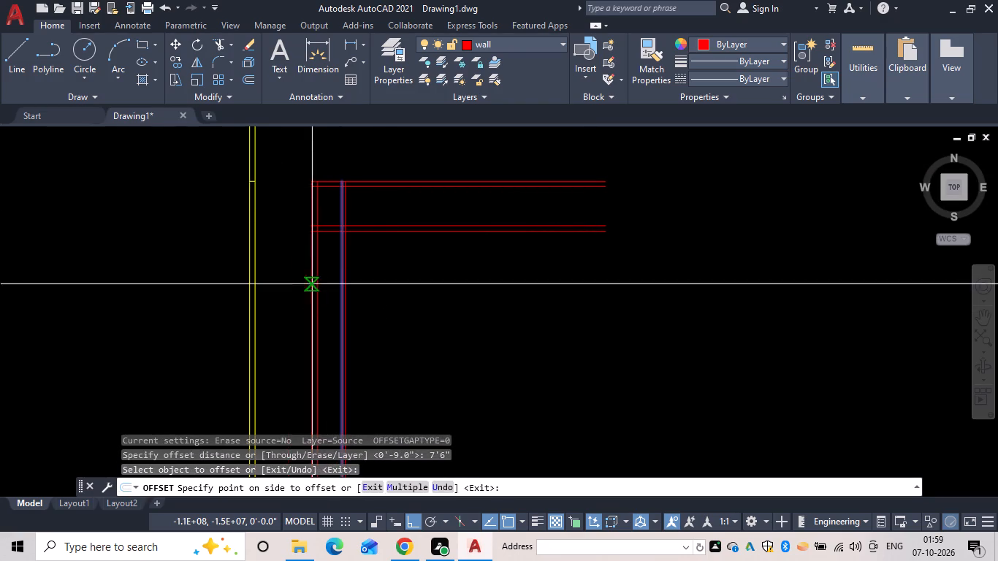
pyautogui.click(307, 284)
pyautogui.press('space')
# Offset the new vertical line 9" further outward to form a second outer wall.
pyautogui.press('space')
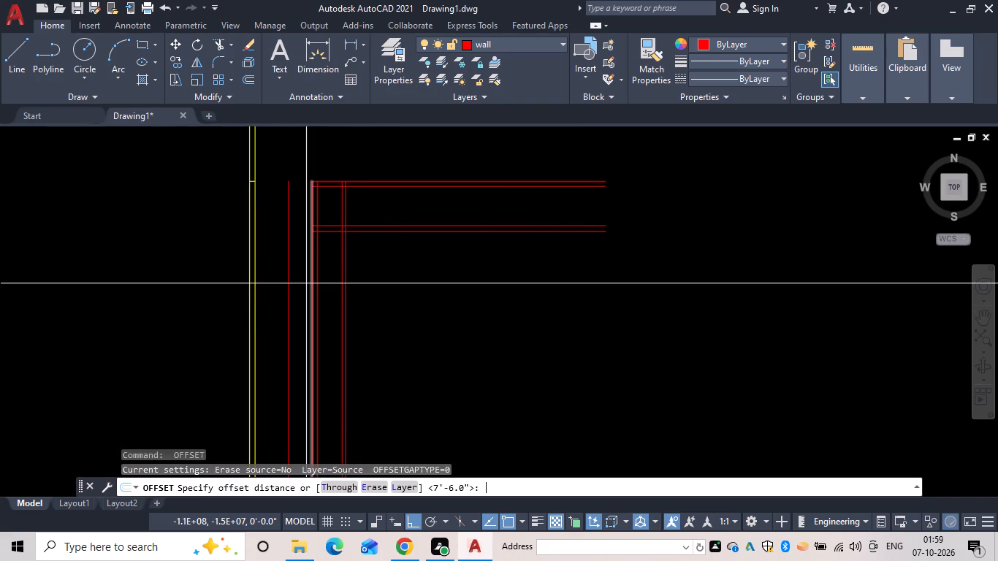
pyautogui.write('9')
pyautogui.press('space')
pyautogui.click(283, 295)
pyautogui.click(259, 307)
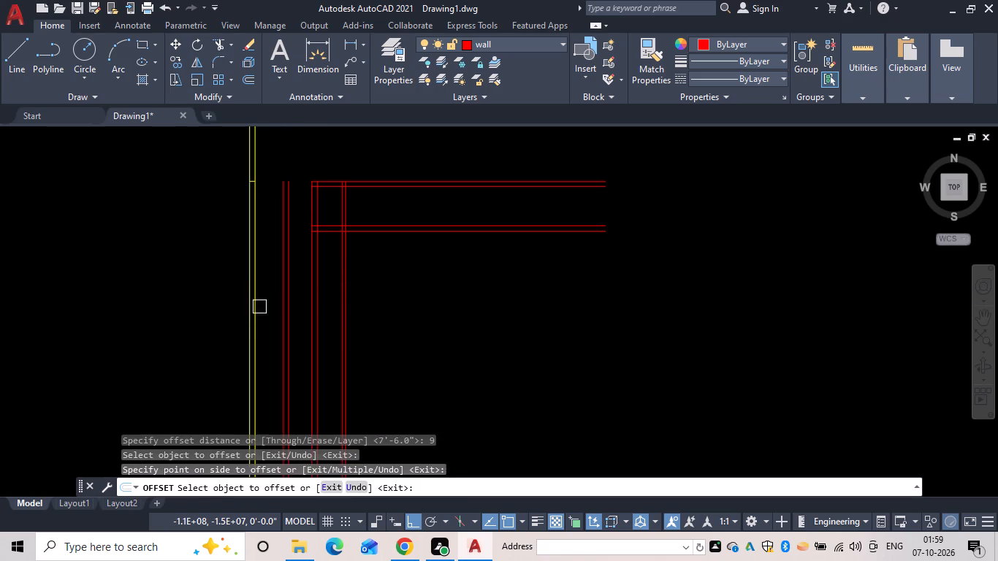
pyautogui.press('Escape')
# Extend both lines of the horizontal interior wall out to the new outermost vertical wall.
pyautogui.write('ex')
pyautogui.press('space')
pyautogui.moveTo(331, 261); pyautogui.dragTo(332, 261)
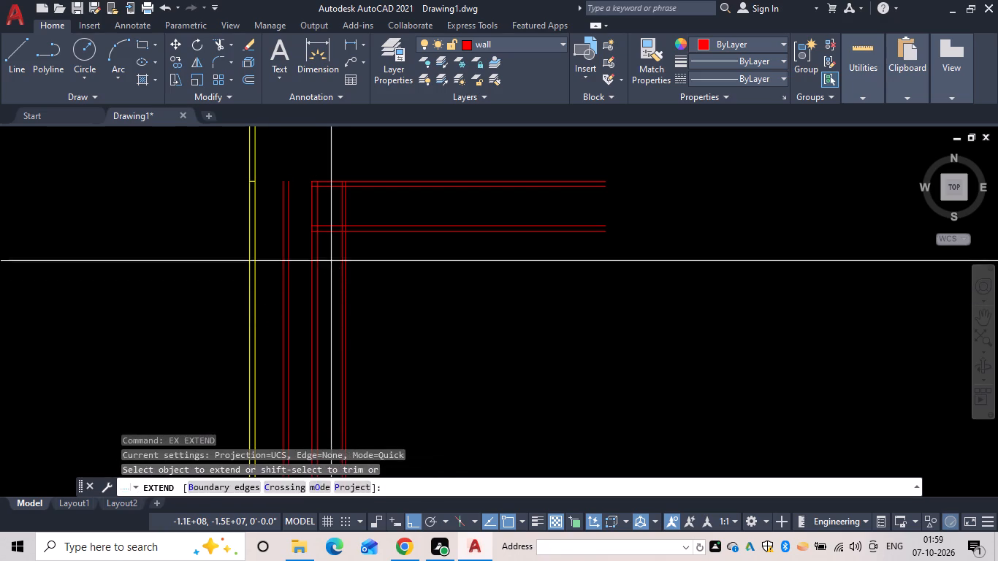
pyautogui.moveTo(332, 261); pyautogui.dragTo(332, 212)
pyautogui.moveTo(332, 213); pyautogui.dragTo(327, 259)
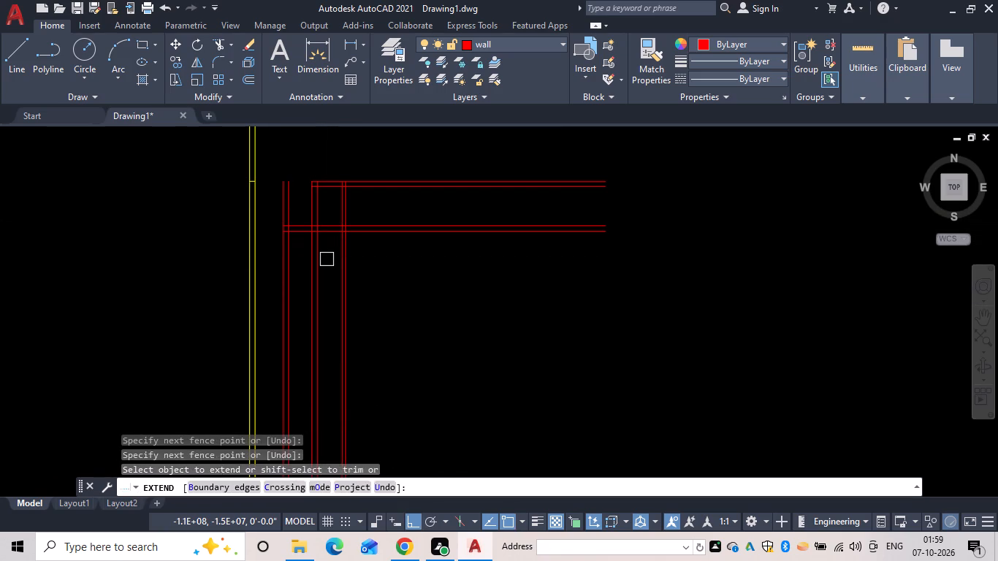
pyautogui.press('Escape')
# Trim the two lines of the new outermost vertical wall above the horizontal wall to form the corner.
pyautogui.press('t')
pyautogui.press('r')
pyautogui.press('space')
pyautogui.scroll(2, 297, 221)
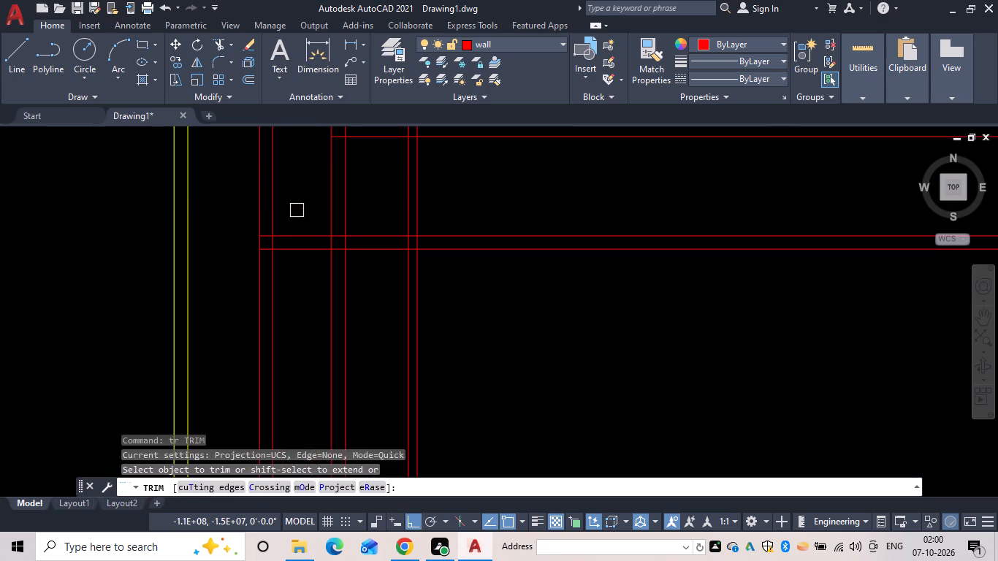
pyautogui.click(296, 210)
pyautogui.scroll(-1, 295, 209)
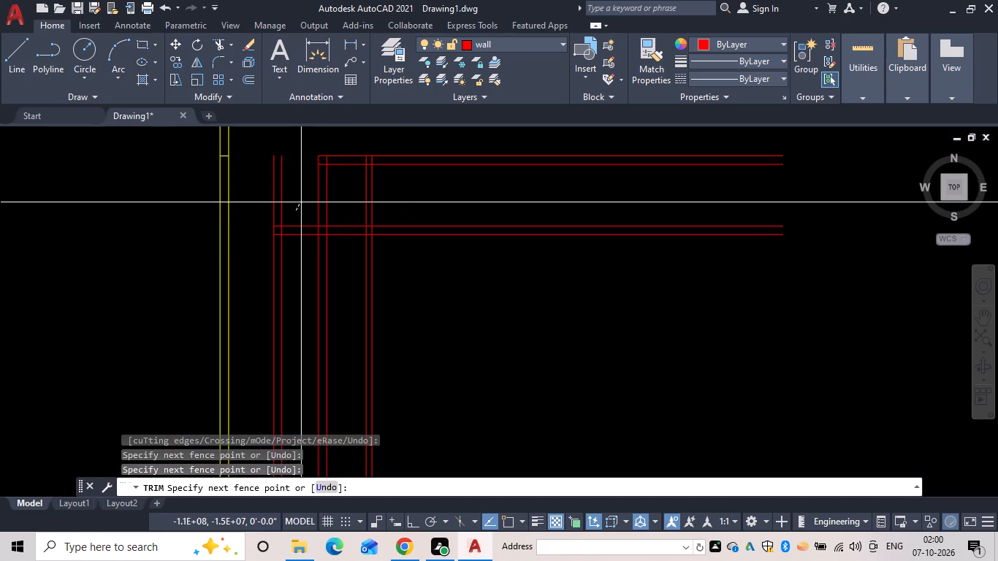
pyautogui.click(265, 202)
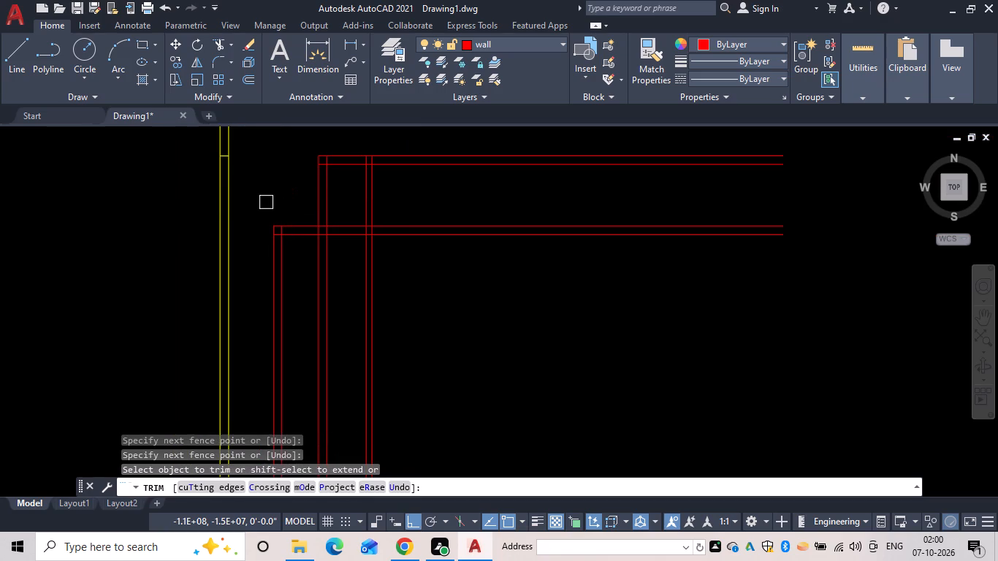
# Trim both lines of the original vertical outer wall below the horizontal wall.
pyautogui.moveTo(347, 266); pyautogui.dragTo(322, 266)
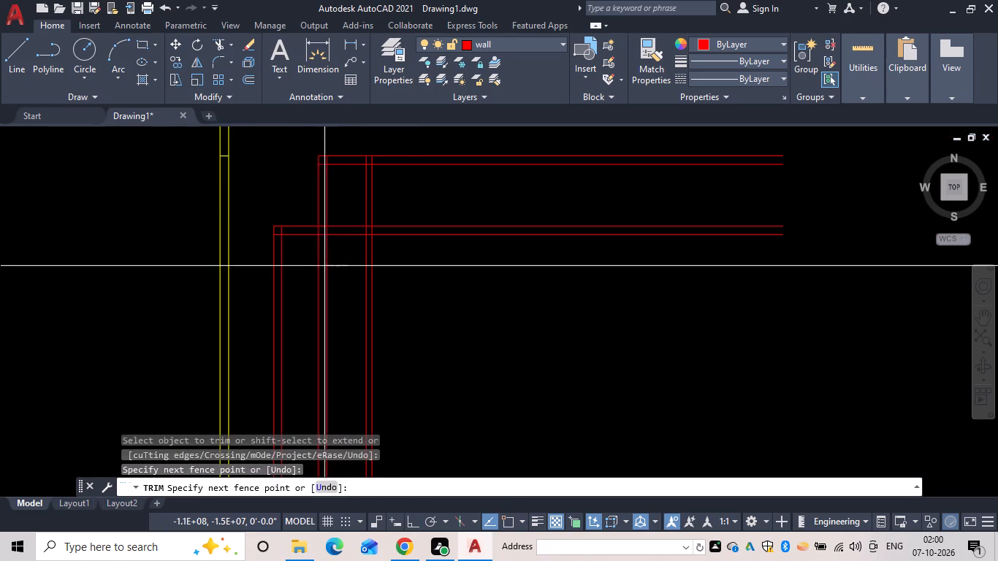
pyautogui.moveTo(322, 266); pyautogui.dragTo(314, 267)
pyautogui.scroll(-1, 419, 280)
pyautogui.moveTo(419, 285); pyautogui.dragTo(408, 272, button='middle')
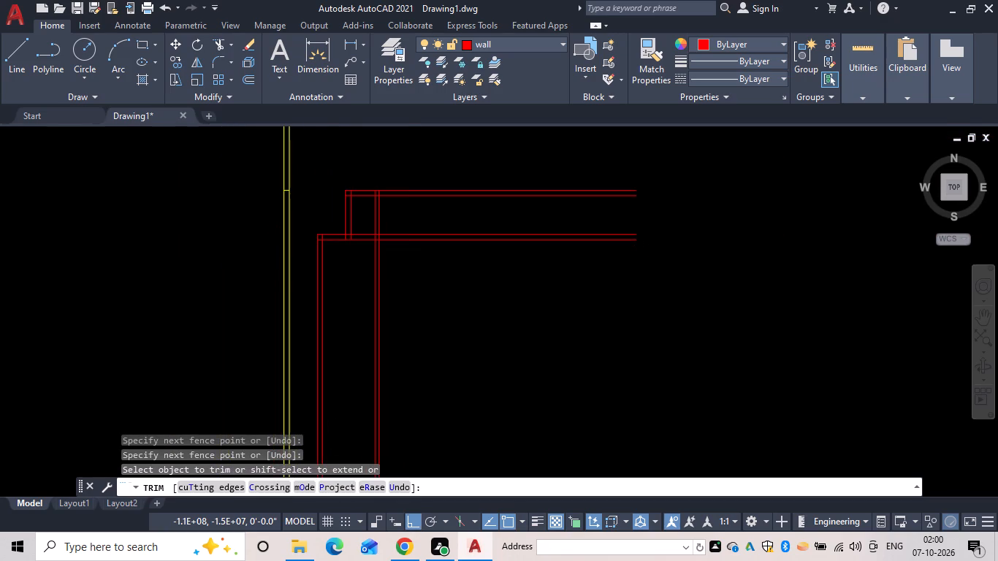
pyautogui.press('Escape')
pyautogui.press('Escape')
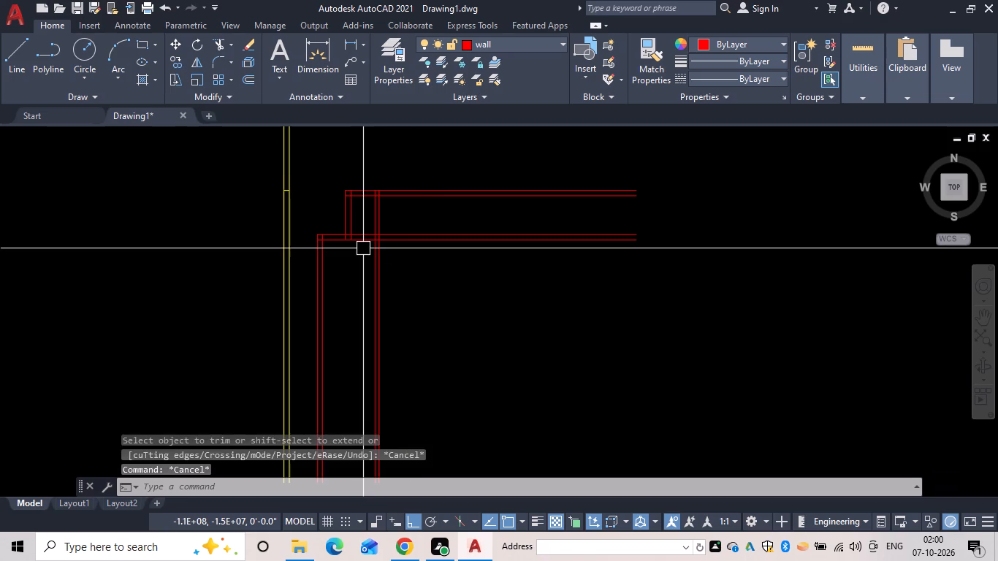
# Offset the lower line of the horizontal wall at the stepped corner 6'9" down into the house.
pyautogui.write('of')
pyautogui.press('space')
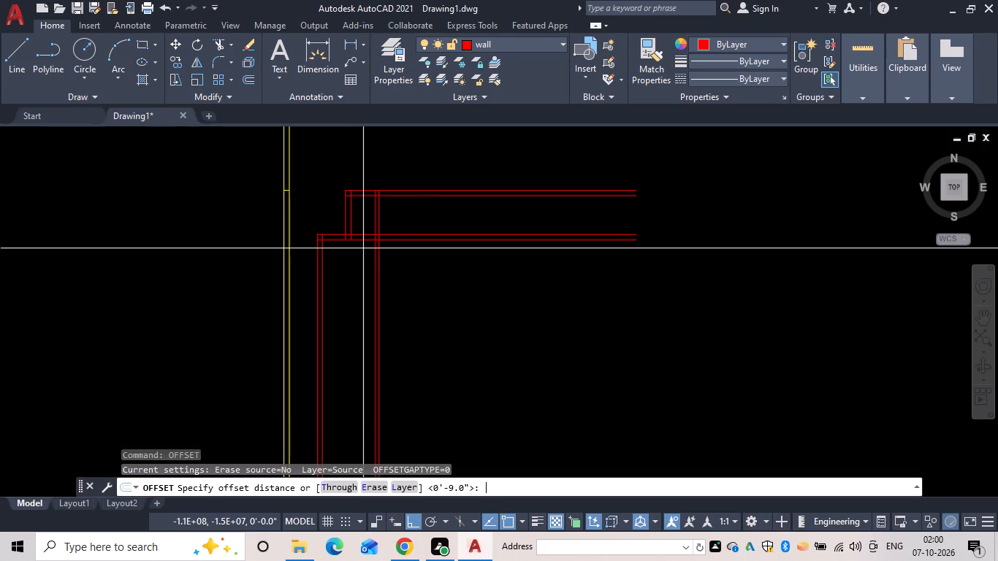
pyautogui.write('6\'9"')
pyautogui.press('space')
pyautogui.moveTo(369, 244); pyautogui.dragTo(361, 260)
pyautogui.click(351, 293)
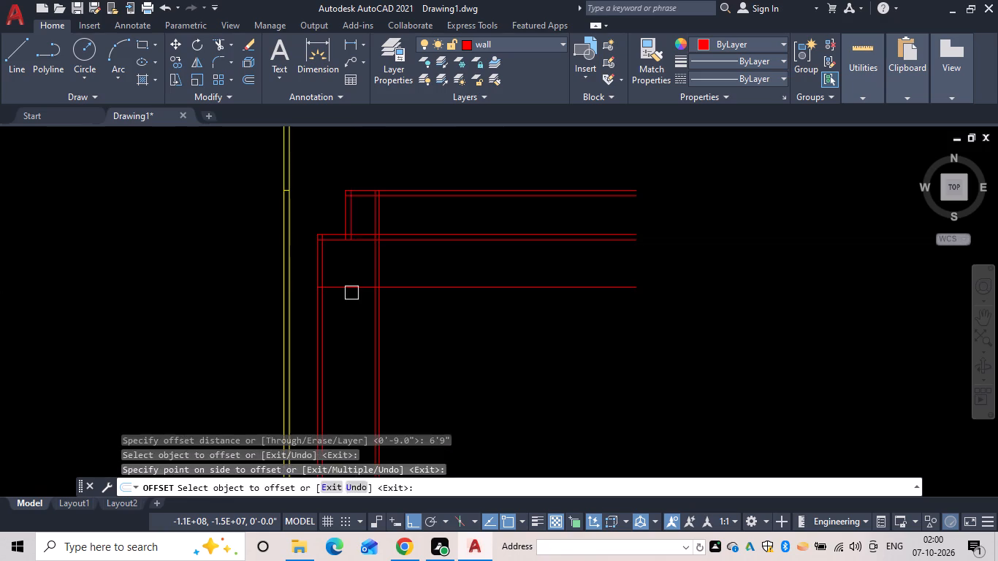
pyautogui.press('space')
# Offset the new horizontal line 9" further down to form the wall.
pyautogui.press('space')
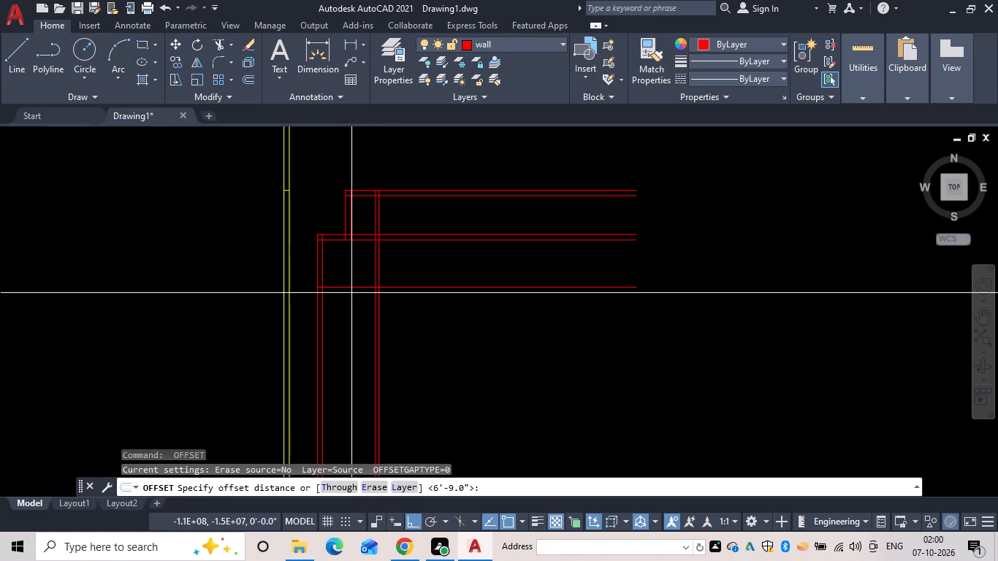
pyautogui.write('9')
pyautogui.press('space')
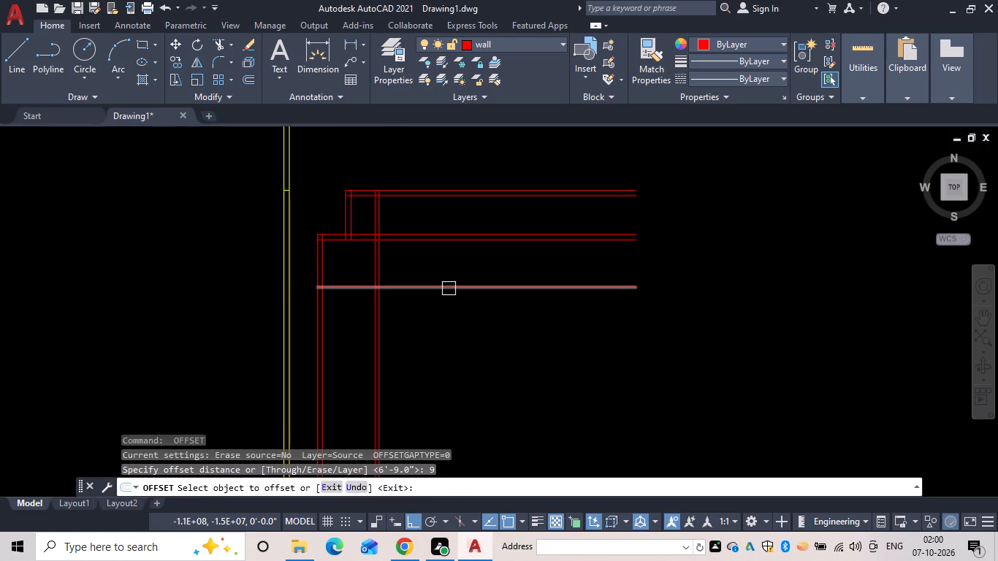
pyautogui.click(449, 289)
pyautogui.click(456, 383)
pyautogui.press('space')
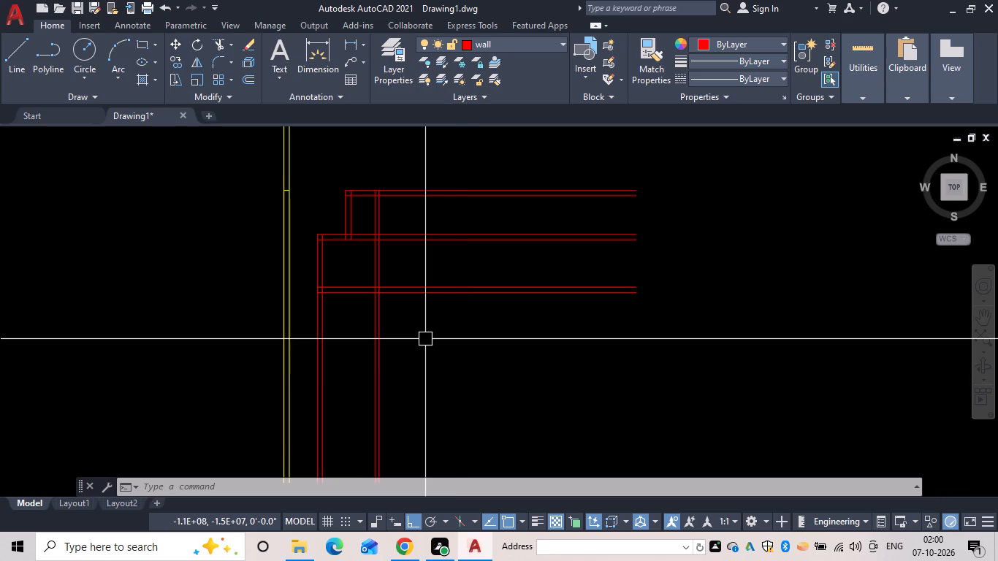
pyautogui.press('Escape')
# Offset the lower line of the lowest horizontal wall 6' down.
pyautogui.write("of 6'")
pyautogui.press('space')
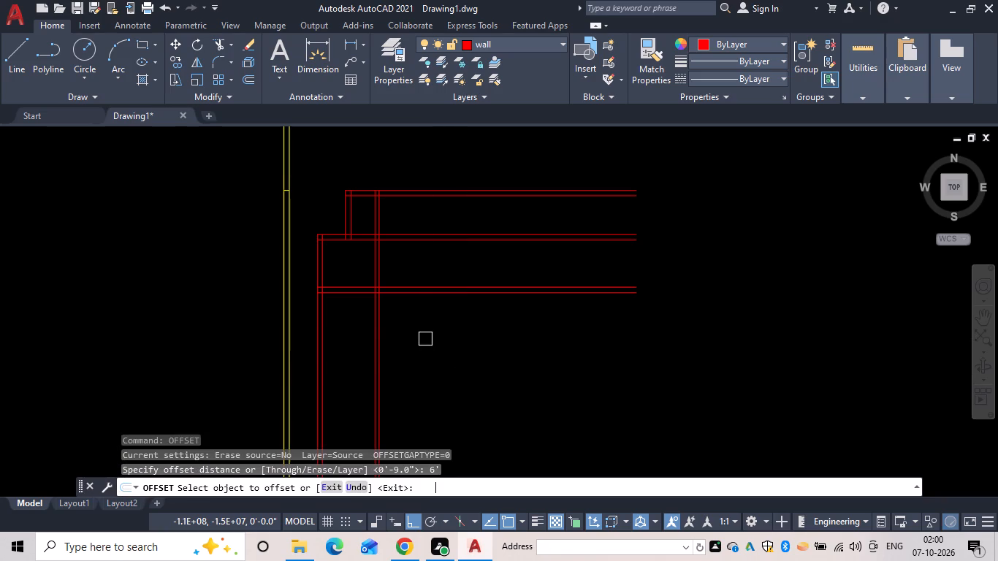
pyautogui.click(416, 298)
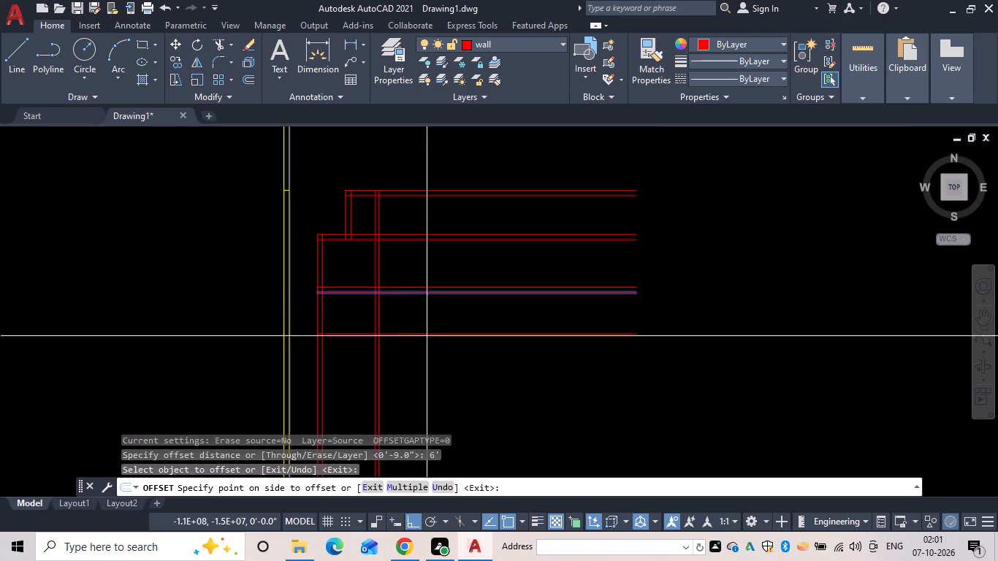
pyautogui.click(427, 336)
pyautogui.press('space')
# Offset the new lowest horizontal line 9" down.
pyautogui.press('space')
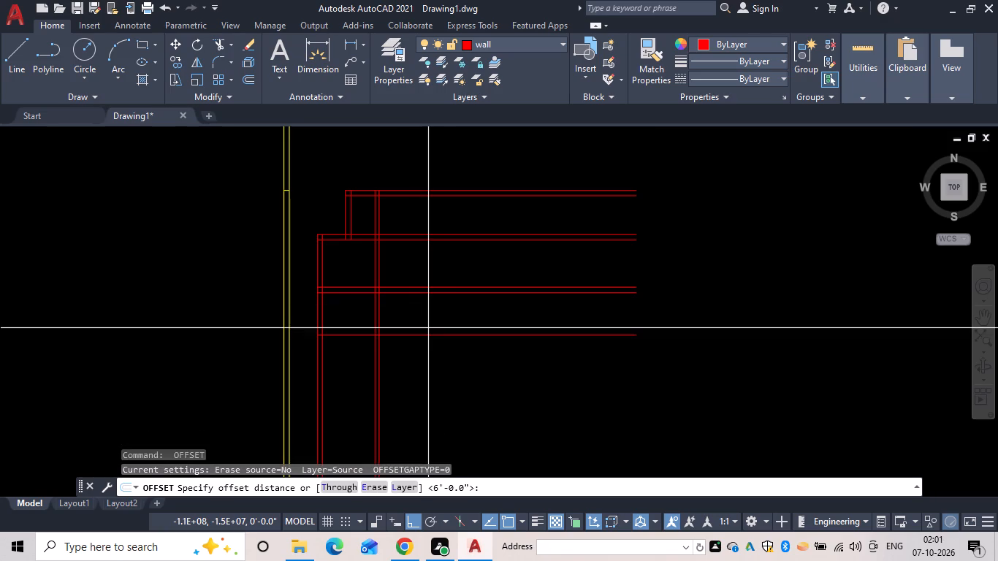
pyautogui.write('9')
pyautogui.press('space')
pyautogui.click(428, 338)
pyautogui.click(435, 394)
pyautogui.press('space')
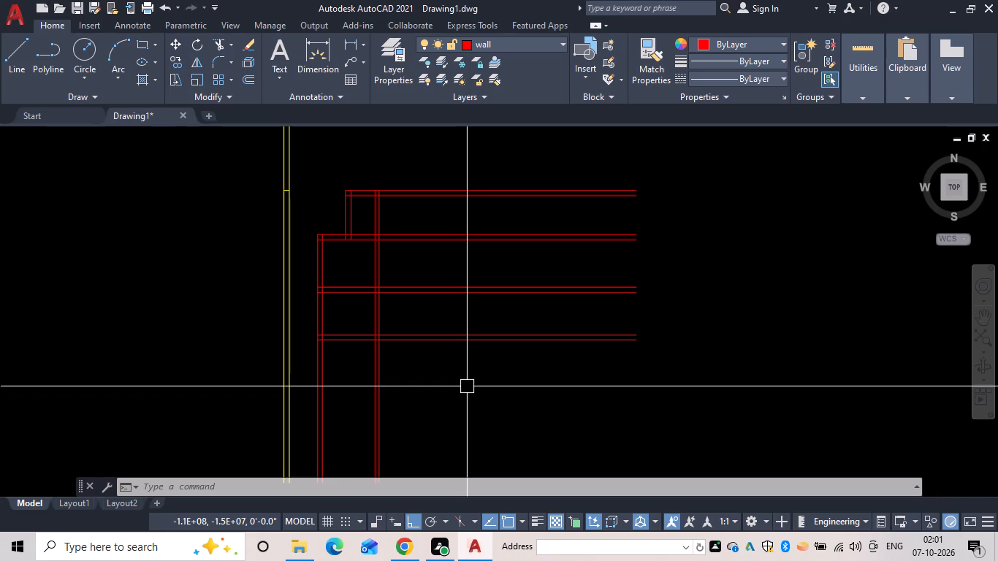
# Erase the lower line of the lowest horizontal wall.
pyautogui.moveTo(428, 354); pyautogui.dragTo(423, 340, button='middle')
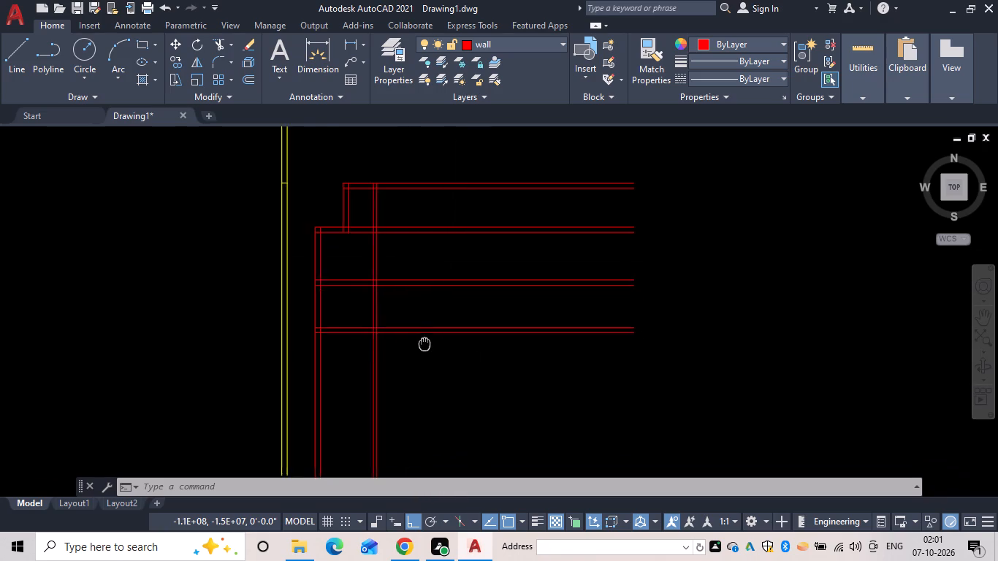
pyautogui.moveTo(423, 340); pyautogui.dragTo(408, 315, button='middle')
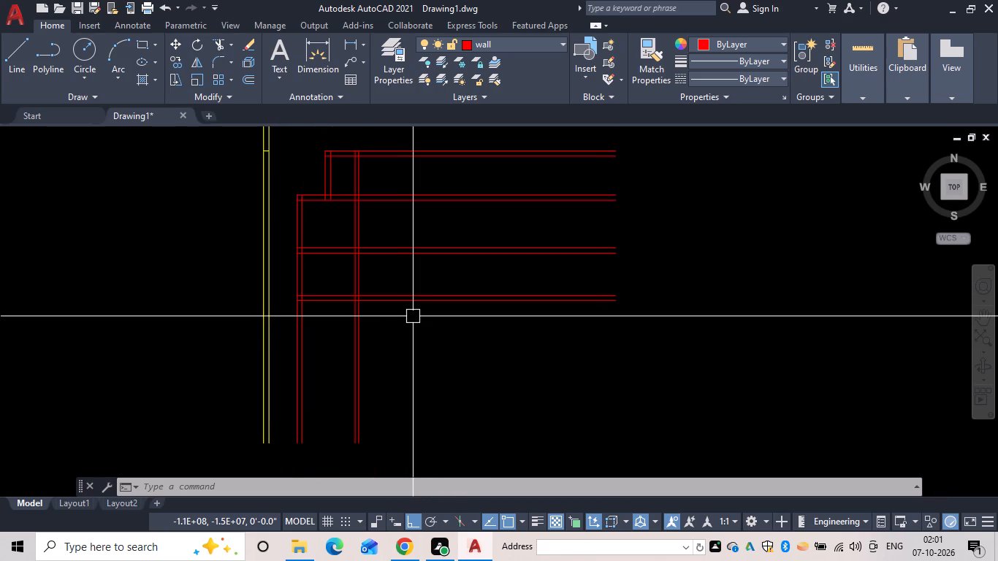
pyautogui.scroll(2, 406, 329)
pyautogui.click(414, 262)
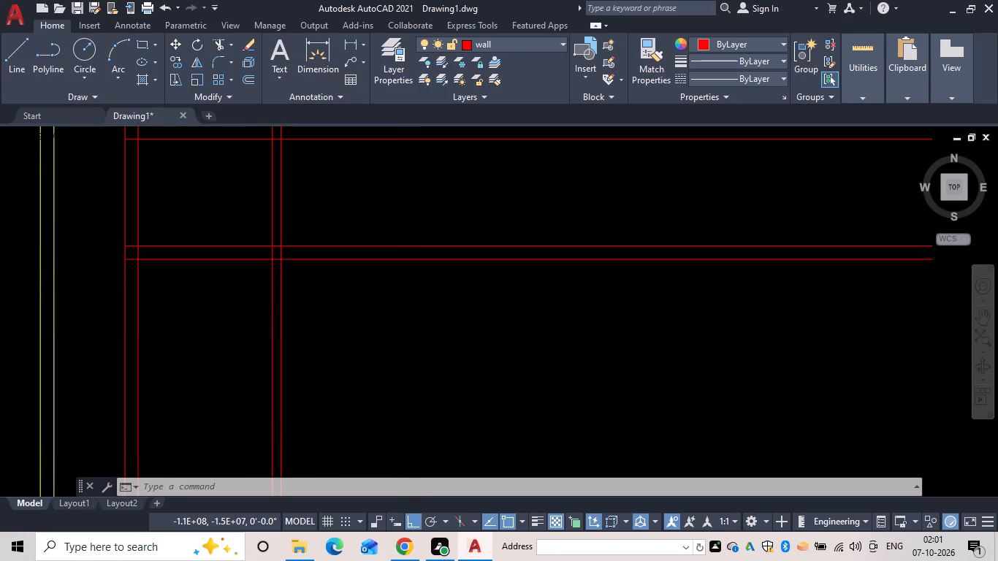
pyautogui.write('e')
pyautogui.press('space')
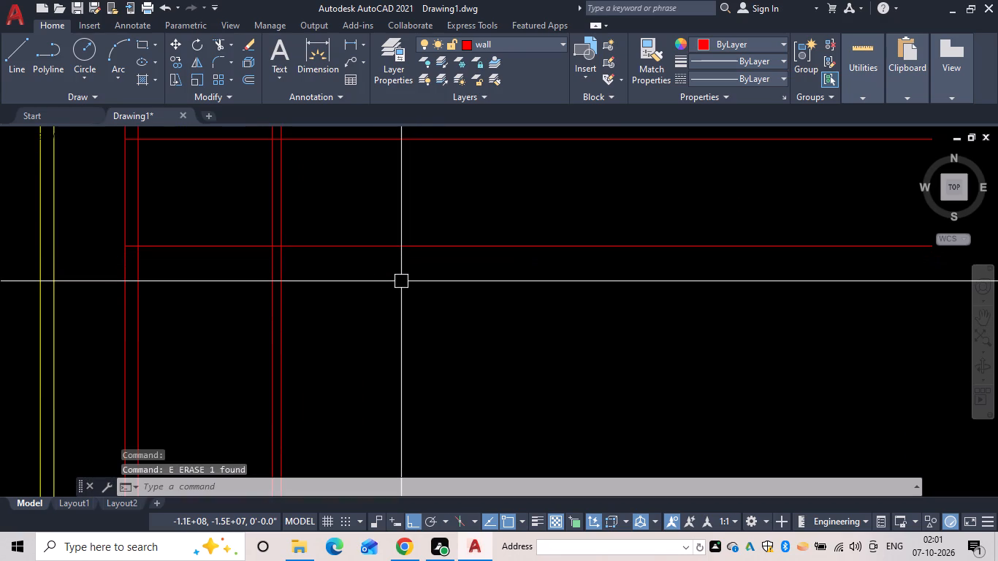
# Offset the remaining lowest horizontal line 6" down to form a partition wall.
pyautogui.write('of 6"')
pyautogui.press('space')
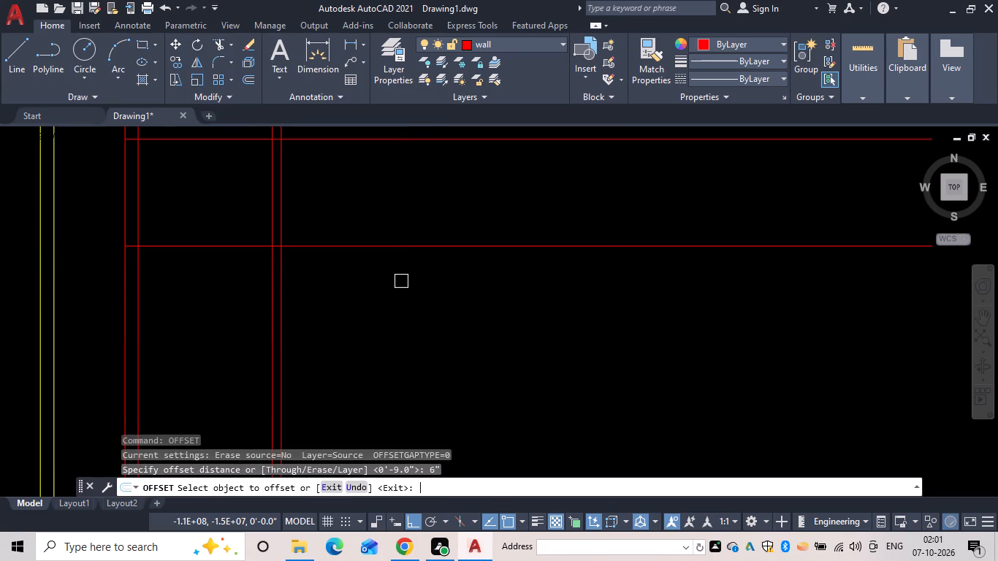
pyautogui.moveTo(441, 245); pyautogui.dragTo(441, 256)
pyautogui.click(433, 335)
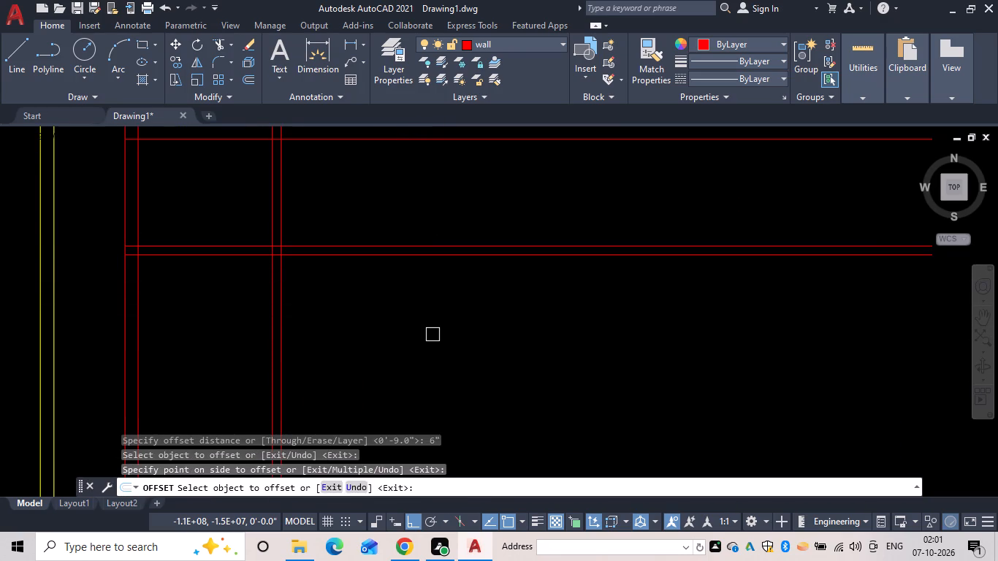
pyautogui.press('space')
# Offset the lower line of the lowest horizontal partition wall 15' down.
pyautogui.press('space')
pyautogui.write("15'")
pyautogui.press('space')
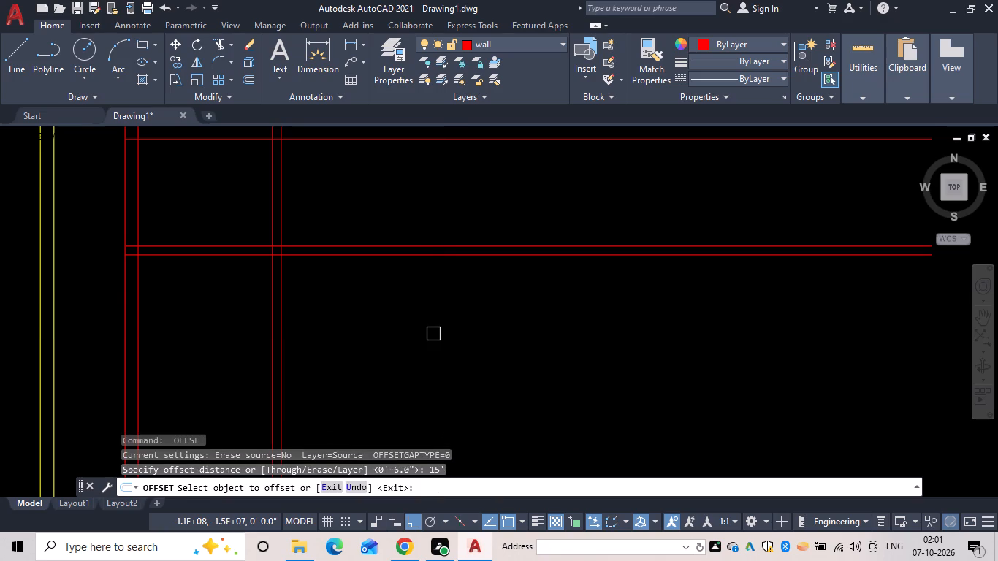
pyautogui.moveTo(411, 257); pyautogui.dragTo(411, 268)
pyautogui.click(423, 351)
pyautogui.scroll(-1, 424, 348)
pyautogui.moveTo(417, 335); pyautogui.dragTo(401, 294, button='middle')
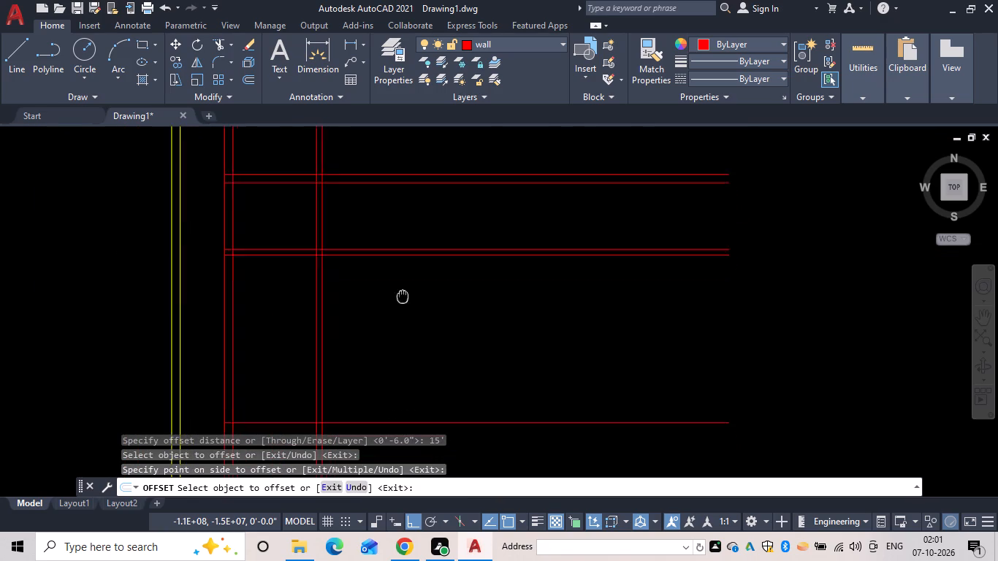
# Offset the lowest horizontal wall line 9" down to form the bottom wall.
pyautogui.moveTo(401, 294); pyautogui.dragTo(393, 260, button='middle')
pyautogui.scroll(-2, 393, 260)
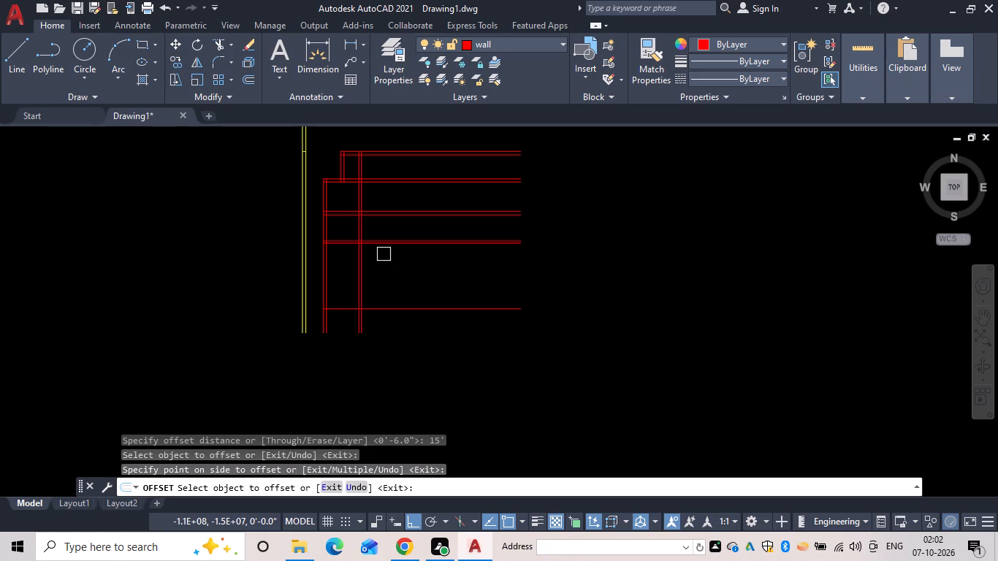
pyautogui.press('space')
pyautogui.press('space')
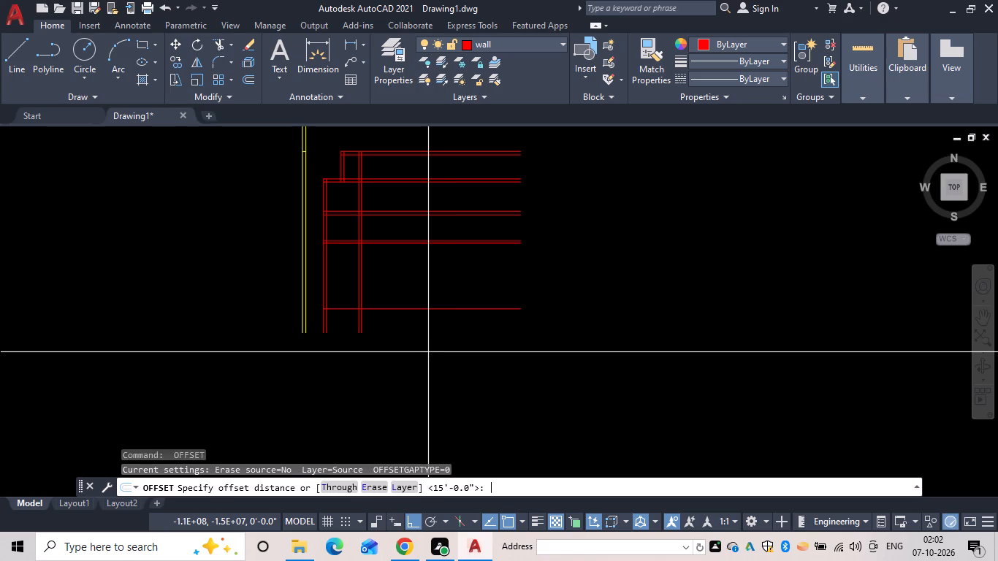
pyautogui.press('9')
pyautogui.press('space')
pyautogui.moveTo(422, 310); pyautogui.dragTo(418, 324)
pyautogui.click(409, 354)
pyautogui.scroll(1, 381, 348)
pyautogui.press('Escape')
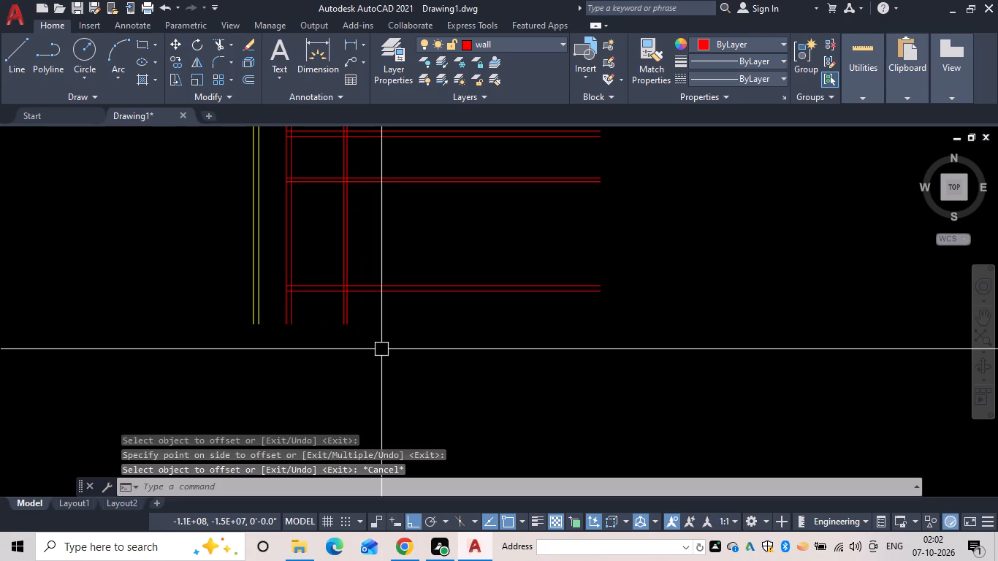
# Trim the ends of the vertical walls that extend below the bottom horizontal wall.
pyautogui.write('tr')
pyautogui.press('space')
pyautogui.moveTo(384, 326); pyautogui.dragTo(286, 309)
pyautogui.click(283, 314)
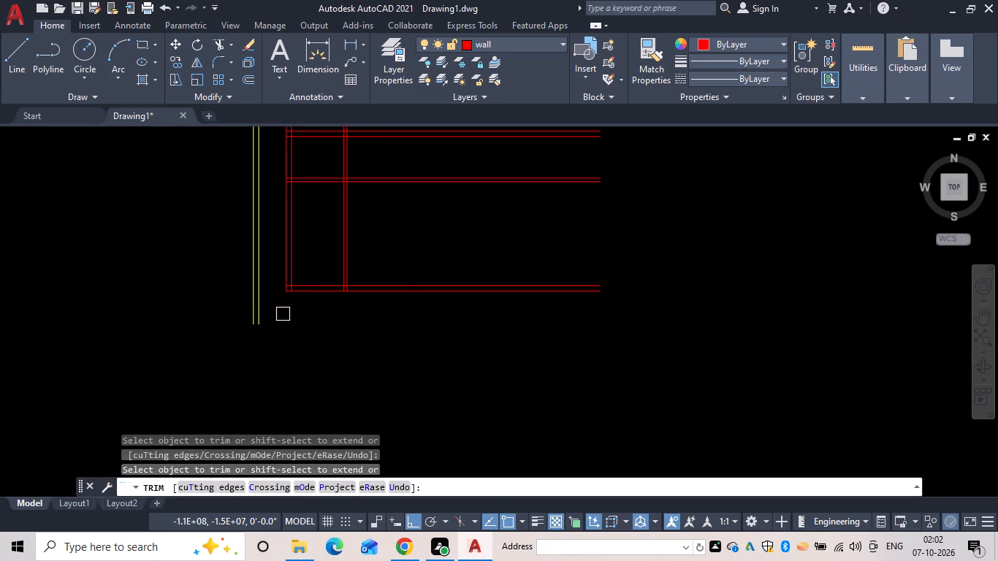
pyautogui.moveTo(328, 340); pyautogui.dragTo(316, 391, button='middle')
pyautogui.moveTo(411, 270); pyautogui.dragTo(387, 335, button='middle')
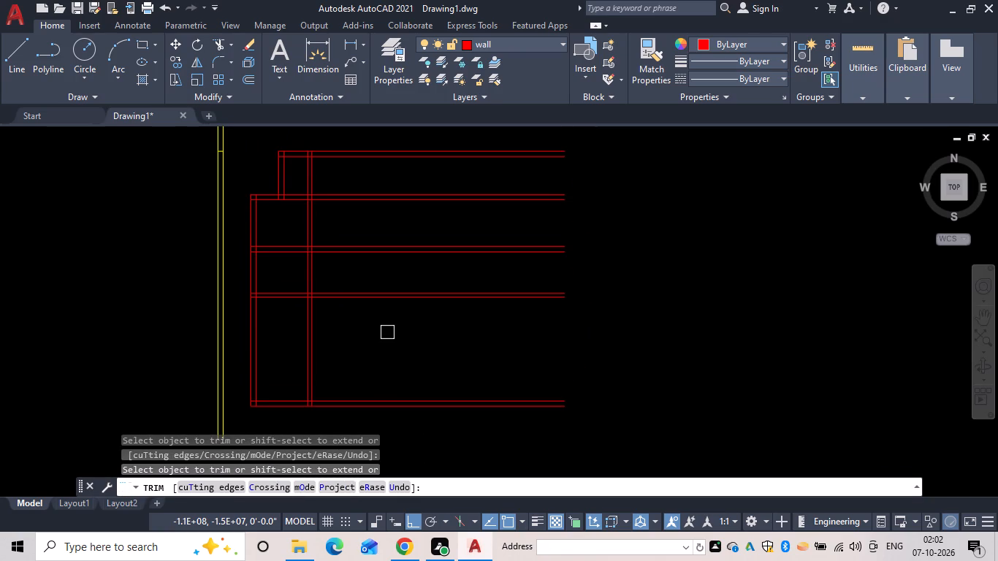
pyautogui.scroll(-1, 361, 318)
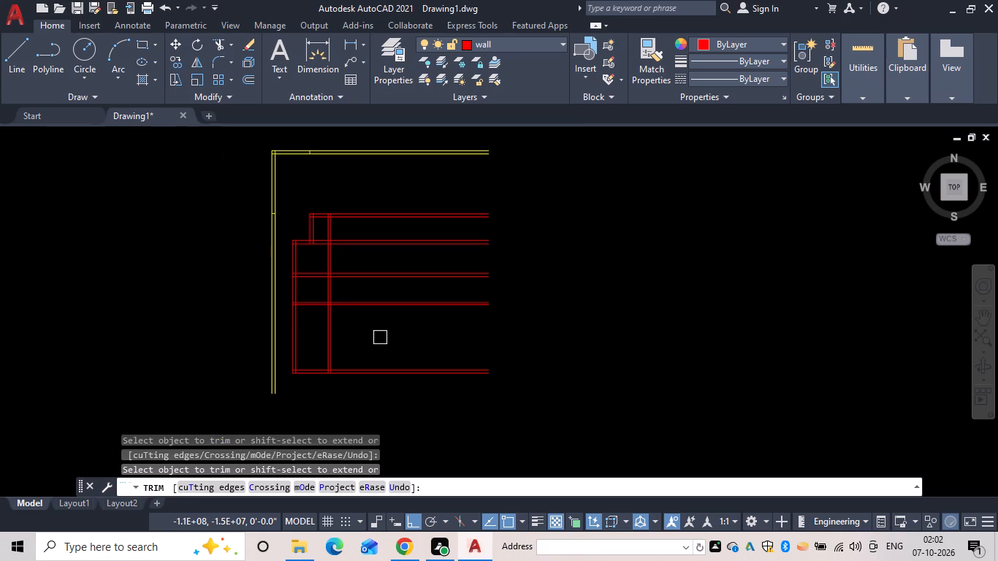
pyautogui.press('Escape')
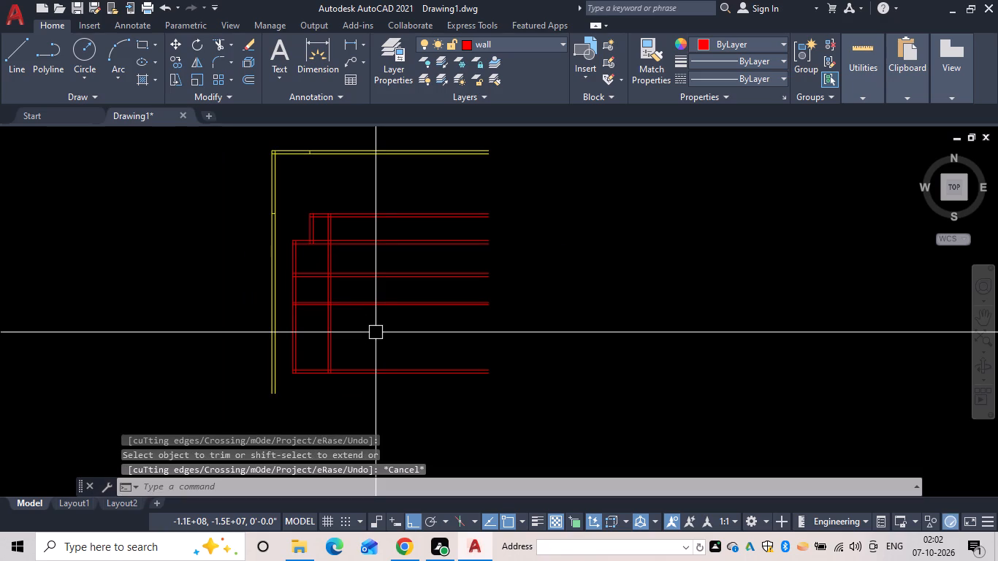
# Offset the right line of the inner vertical partition wall 11'6" to the right.
pyautogui.write('odf')
pyautogui.press('space')
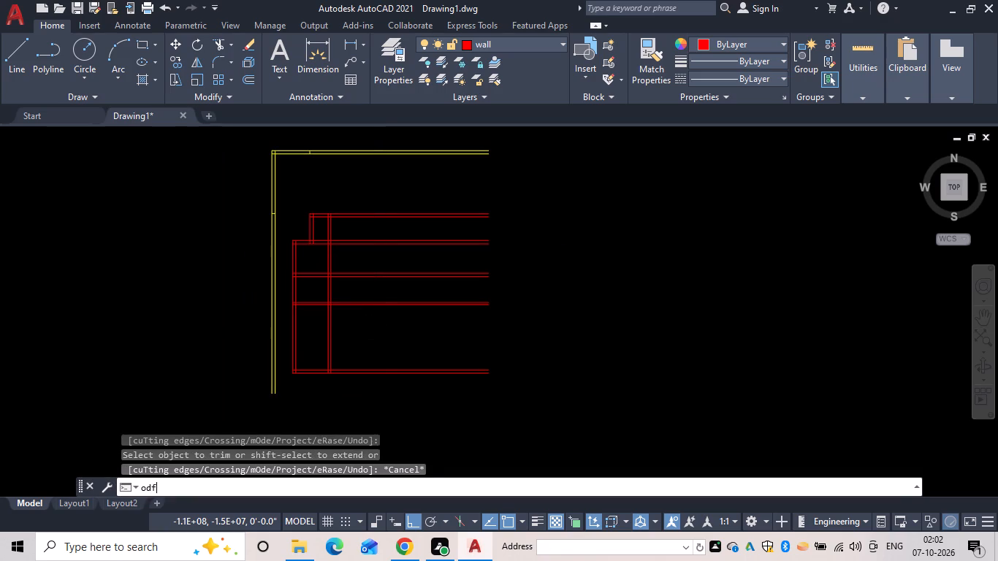
pyautogui.press('Escape')
pyautogui.write('of')
pyautogui.press('space')
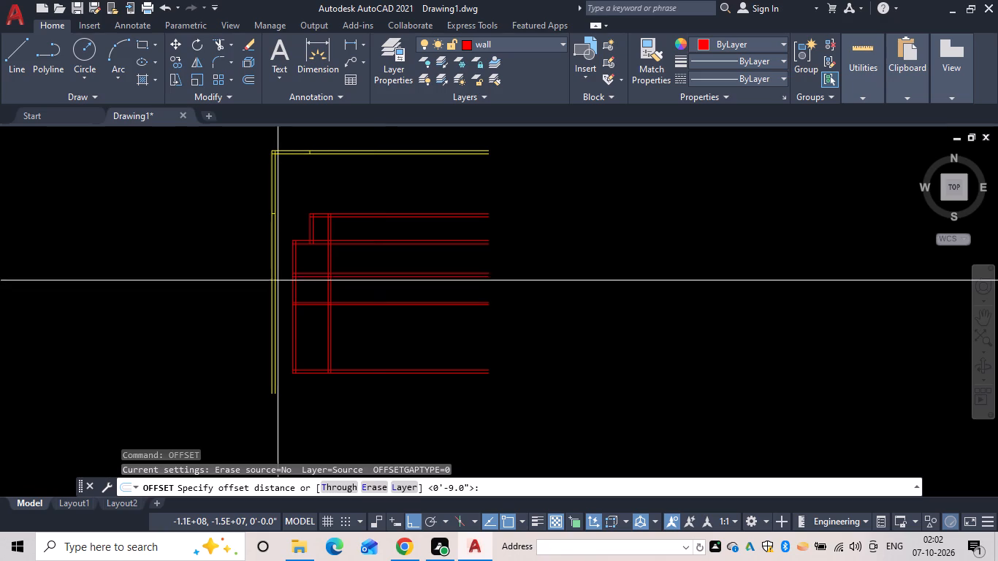
pyautogui.scroll(3, 329, 232)
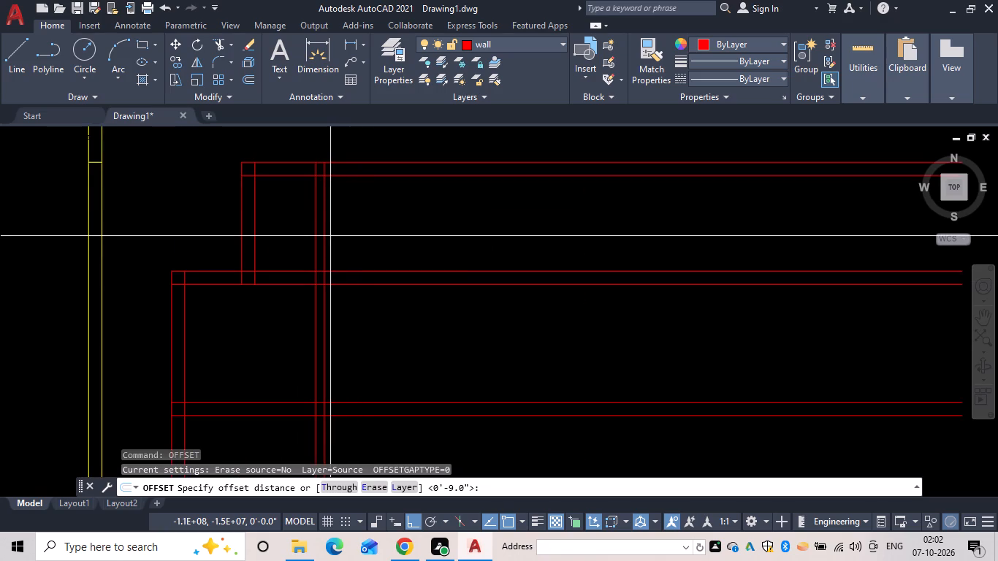
pyautogui.write("11;'")
pyautogui.press('6')
pyautogui.press('BackSpace')
pyautogui.press('BackSpace')
pyautogui.press('BackSpace')
pyautogui.write('\'6"')
pyautogui.press('space')
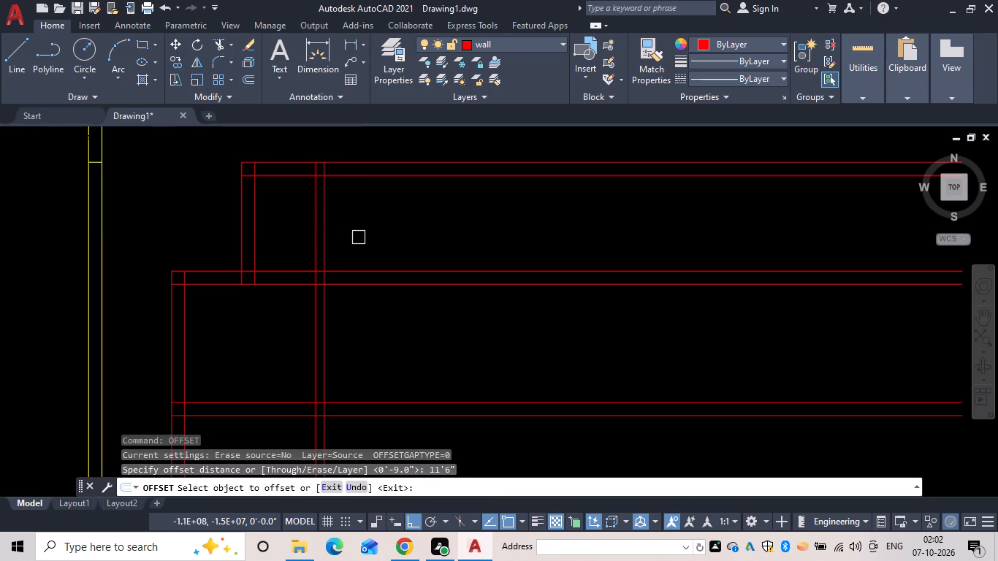
pyautogui.moveTo(328, 211); pyautogui.dragTo(338, 211)
pyautogui.moveTo(416, 211); pyautogui.dragTo(430, 236)
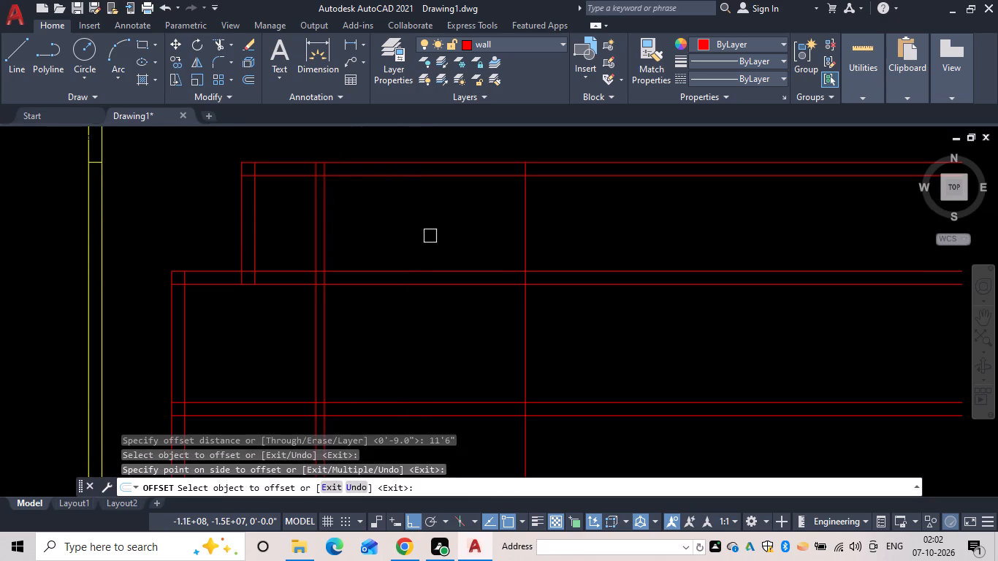
# Offset the new vertical line 6" to the right to form a partition wall.
pyautogui.scroll(-3, 438, 236)
pyautogui.middleClick(438, 236)
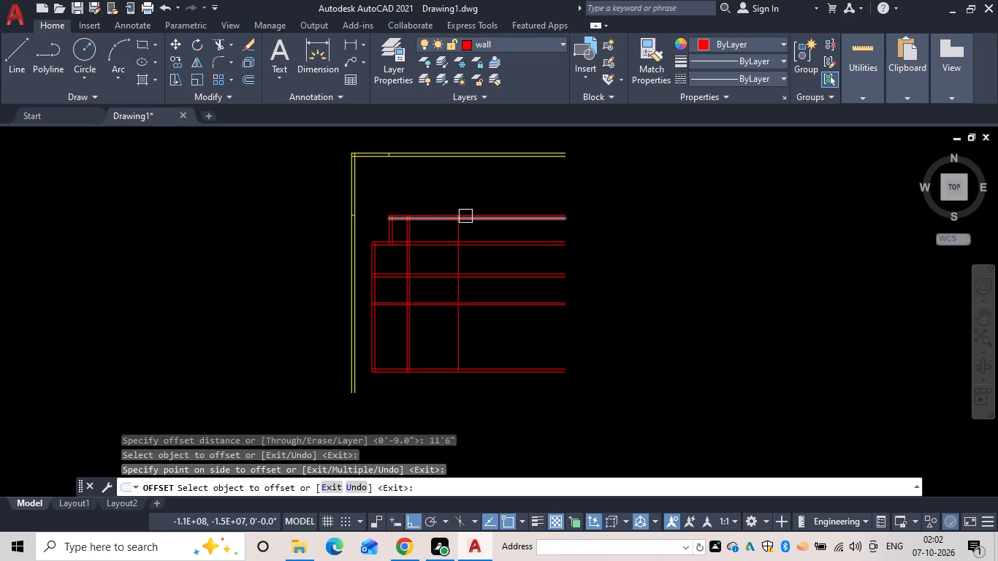
pyautogui.press('space')
pyautogui.press('space')
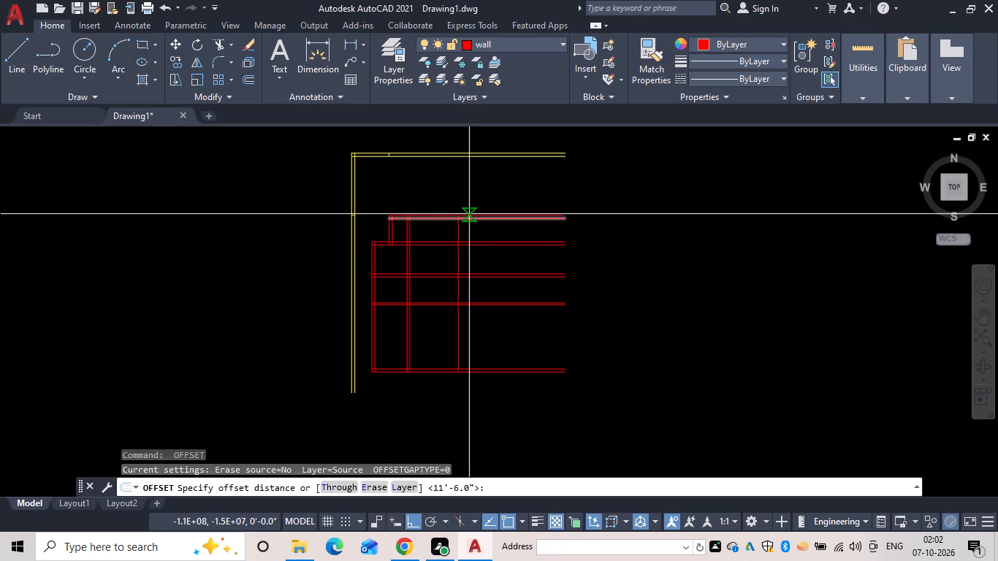
pyautogui.press('6')
pyautogui.press('space')
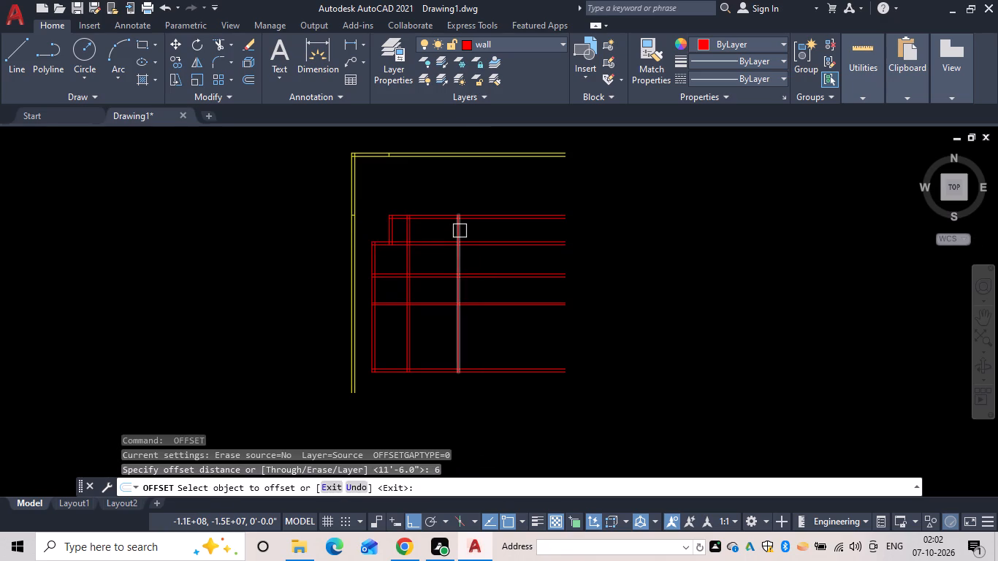
pyautogui.moveTo(460, 230); pyautogui.dragTo(476, 235)
pyautogui.click(487, 237)
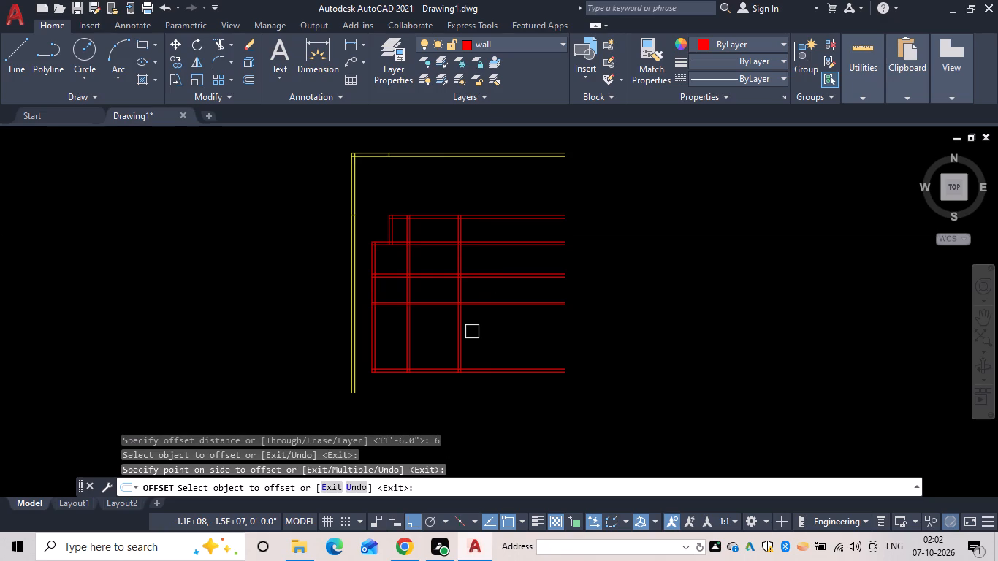
pyautogui.scroll(2, 423, 262)
pyautogui.press('Escape')
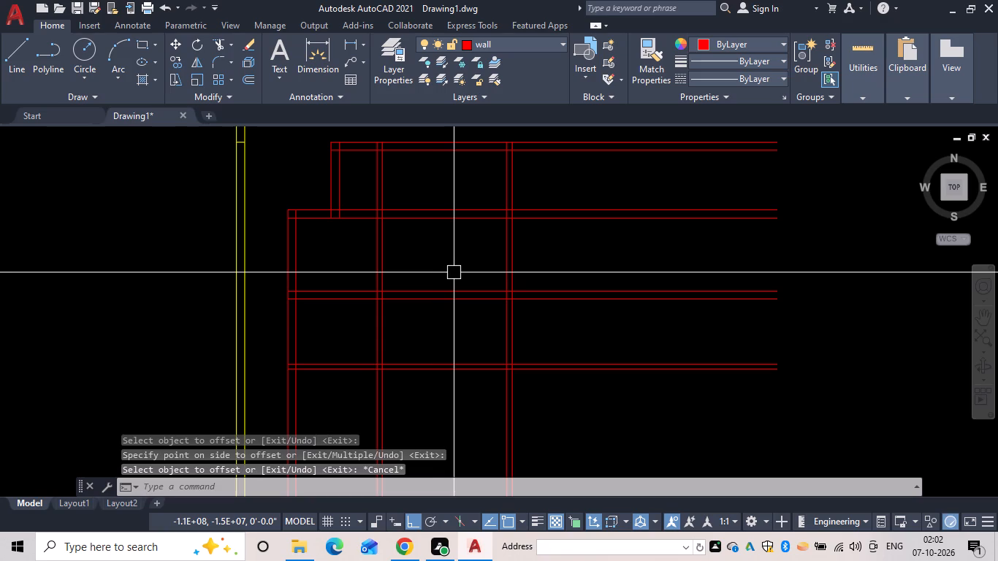
# Trim both lines of the second horizontal wall from the top between the two inner vertical partition walls.
pyautogui.press('t')
pyautogui.write('r')
pyautogui.press('space')
pyautogui.moveTo(455, 269); pyautogui.dragTo(448, 213)
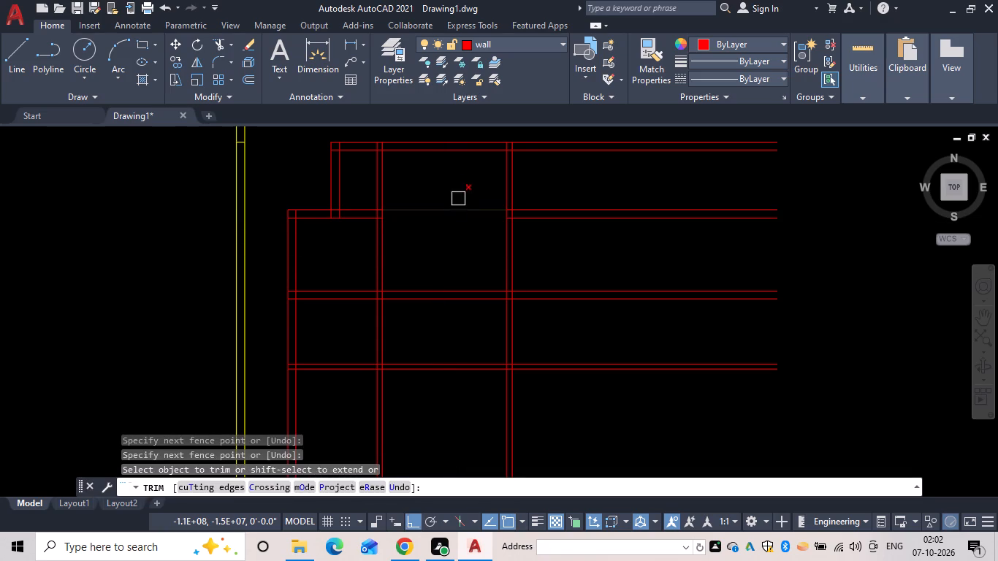
pyautogui.moveTo(458, 190); pyautogui.dragTo(455, 235)
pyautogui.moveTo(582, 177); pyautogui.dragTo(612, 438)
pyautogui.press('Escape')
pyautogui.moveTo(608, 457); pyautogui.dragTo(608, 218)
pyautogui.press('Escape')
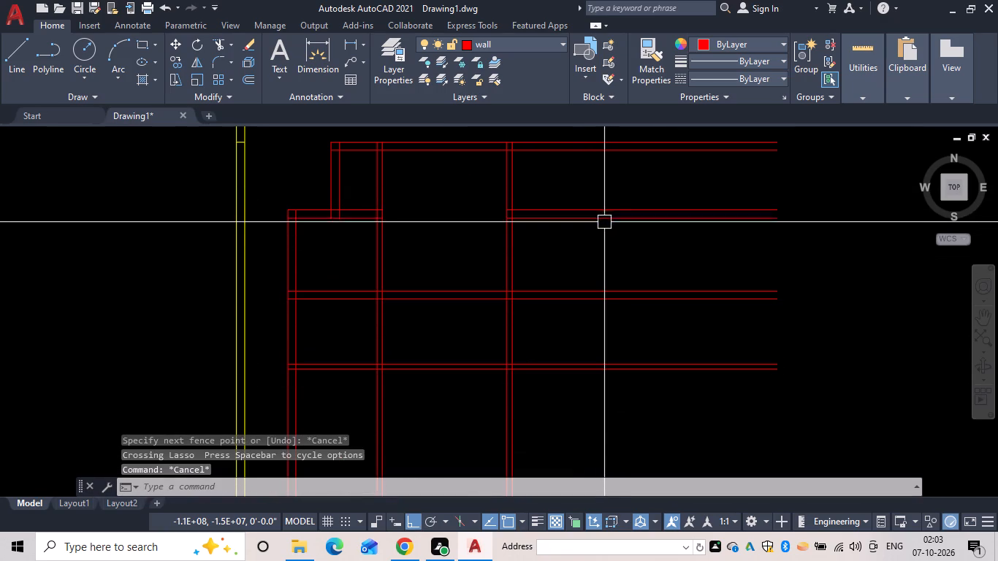
# Trim the second, third and fourth horizontal walls from the top where they extend right of the rightmost vertical wall.
pyautogui.press('space')
pyautogui.moveTo(573, 422); pyautogui.dragTo(606, 186)
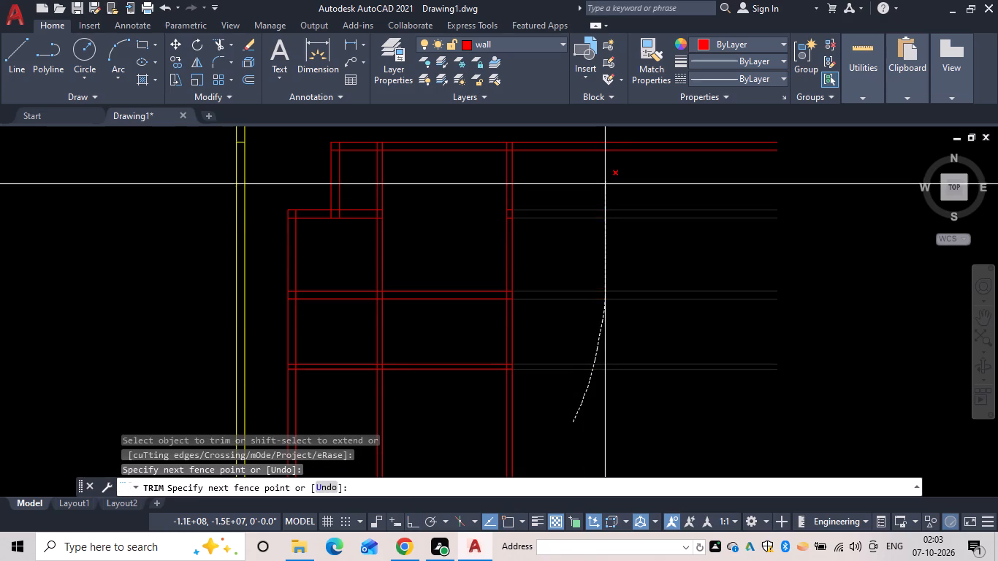
pyautogui.moveTo(606, 186); pyautogui.dragTo(622, 260)
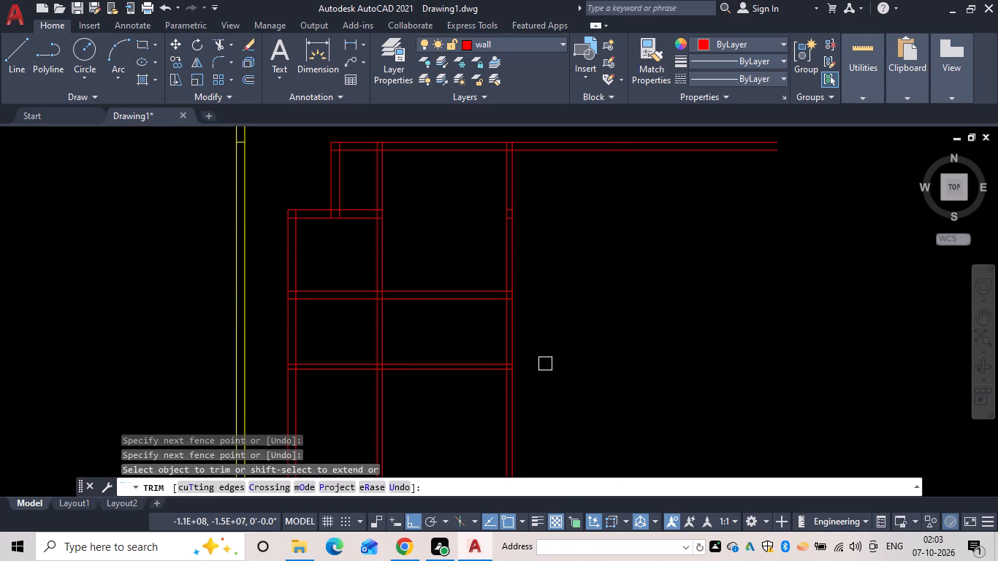
pyautogui.press('Escape')
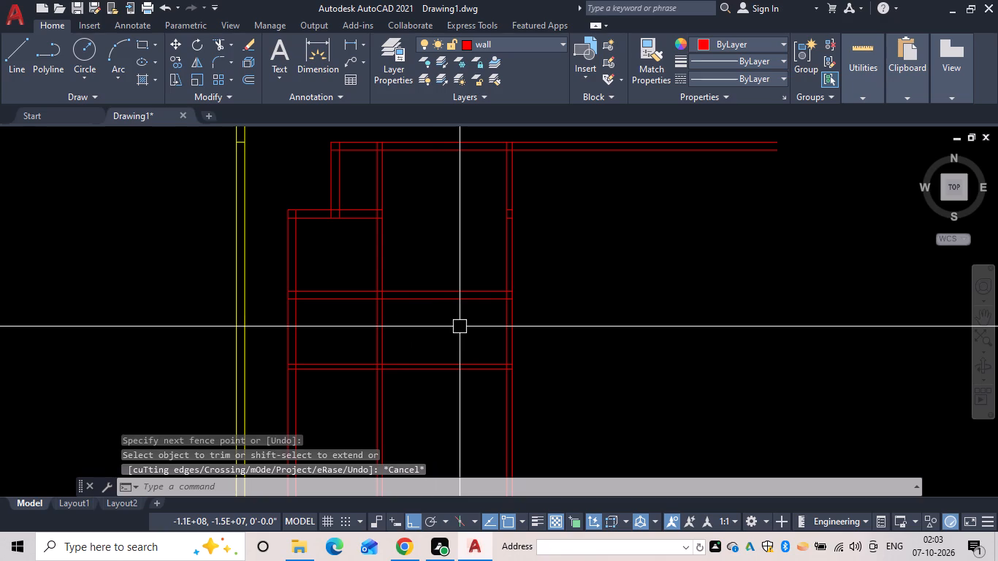
# Offset the right line of the first inner vertical partition wall 8' to the right.
pyautogui.write("of 8'")
pyautogui.press('space')
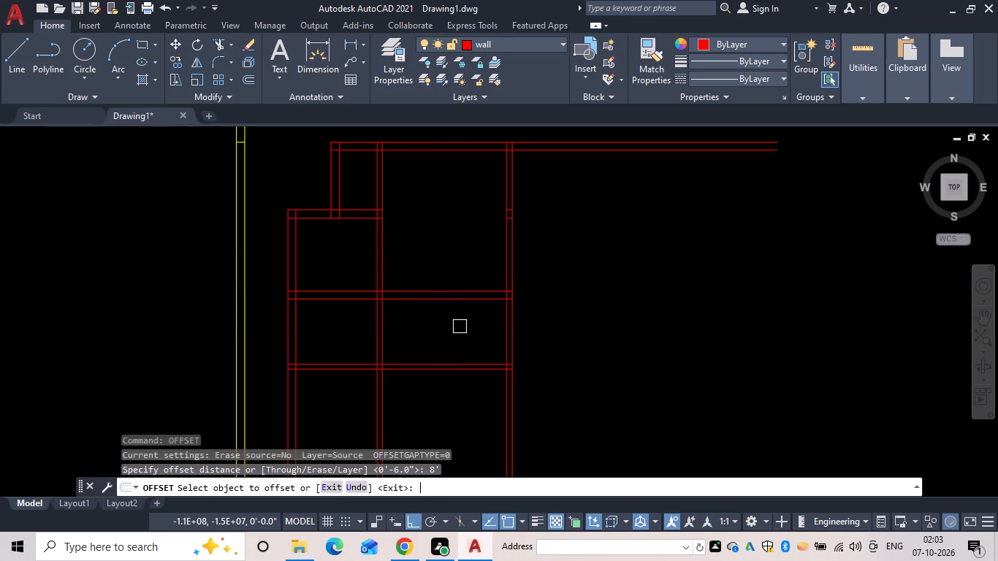
pyautogui.moveTo(384, 327); pyautogui.dragTo(392, 329)
pyautogui.click(472, 328)
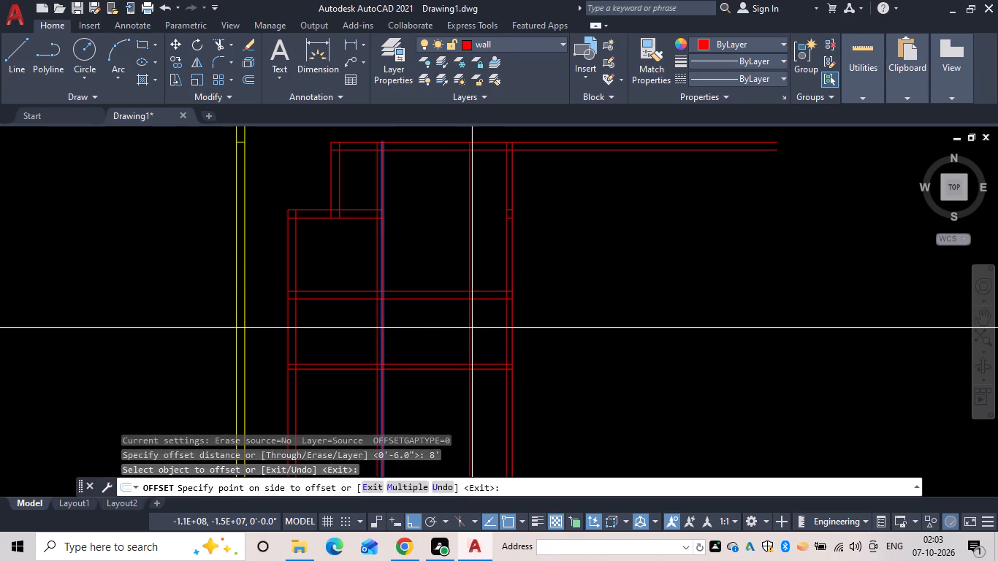
# Offset the new vertical line between the two inner partition walls 6" to the right.
pyautogui.press('space')
pyautogui.press('space')
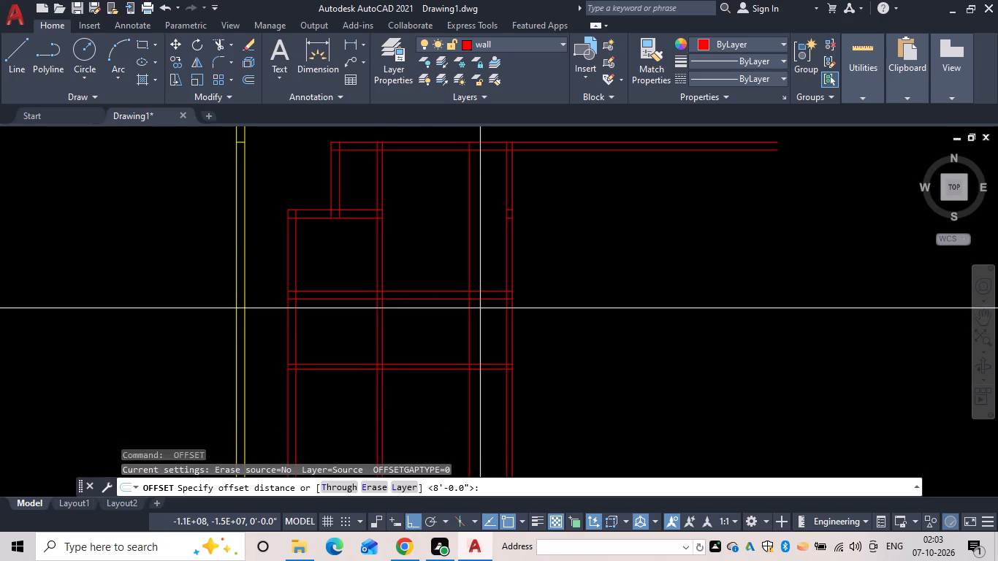
pyautogui.write('6')
pyautogui.press('space')
pyautogui.moveTo(472, 332); pyautogui.dragTo(479, 336)
pyautogui.click(485, 338)
pyautogui.press('Escape')
# Trim the newest vertical partition wall between the top wall and the third horizontal wall.
pyautogui.write('tr')
pyautogui.press('space')
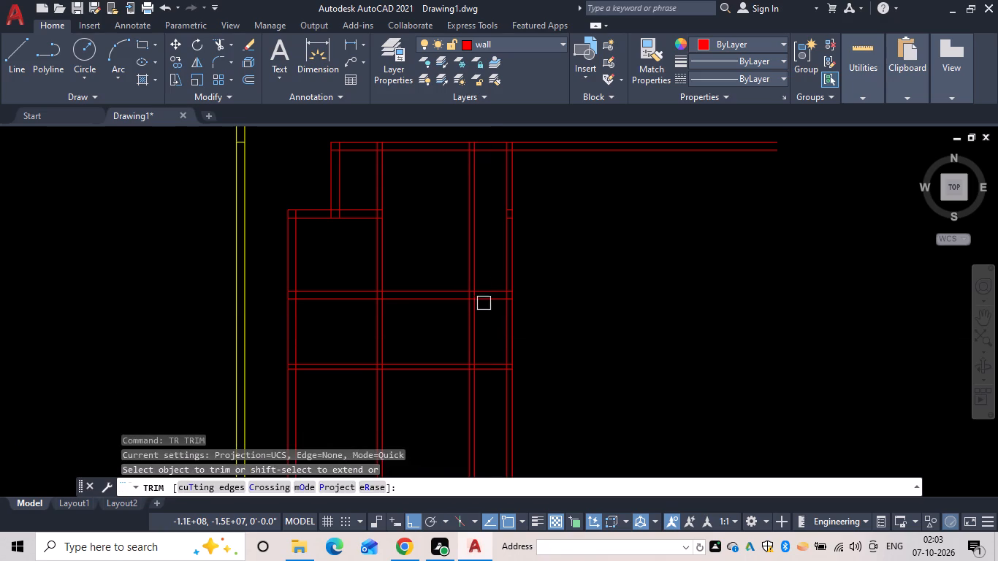
pyautogui.moveTo(484, 273); pyautogui.dragTo(459, 272)
# Trim the rightmost vertical wall below the third horizontal wall, removing the fourth wall's stub and the leftover pieces at their crossing.
pyautogui.moveTo(493, 339); pyautogui.dragTo(517, 316)
pyautogui.moveTo(515, 322); pyautogui.dragTo(514, 337)
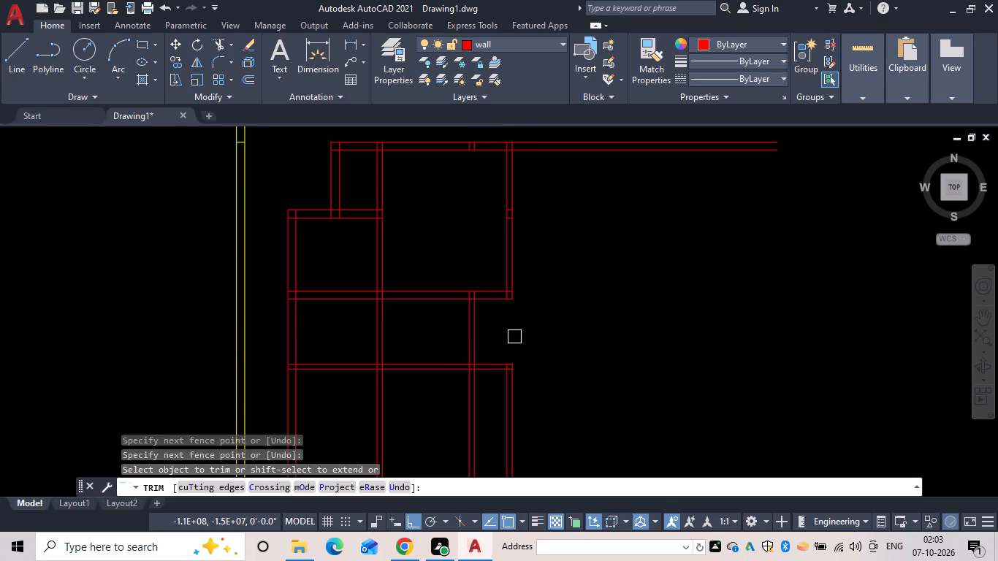
pyautogui.moveTo(517, 333); pyautogui.dragTo(533, 391)
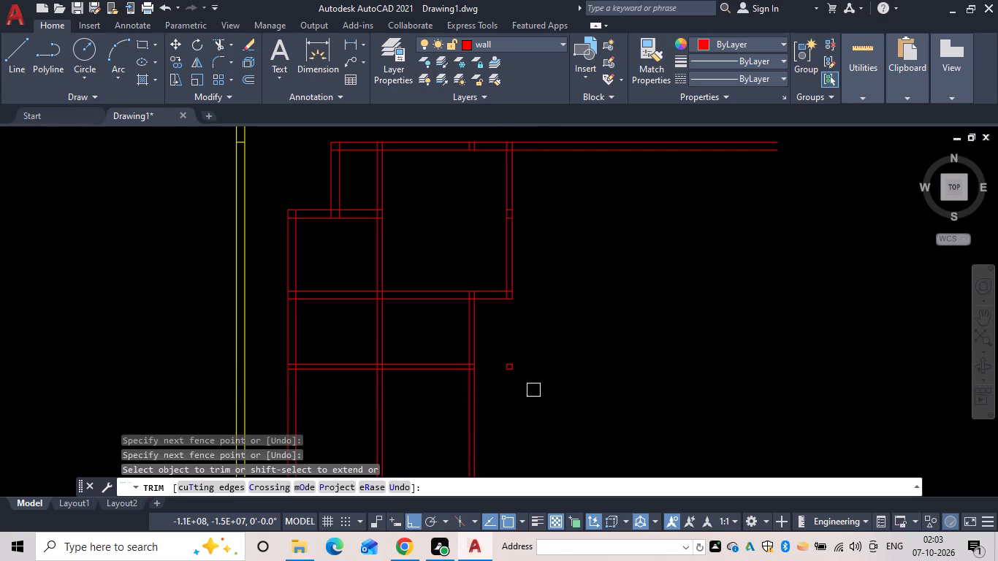
pyautogui.tripleClick(508, 367)
pyautogui.tripleClick(506, 365)
pyautogui.click(508, 369)
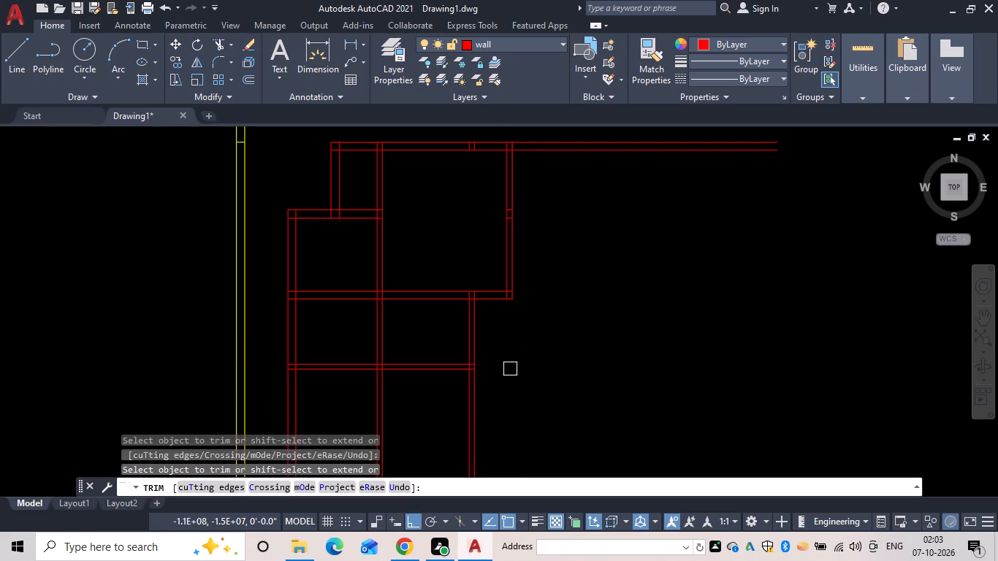
pyautogui.scroll(-3, 532, 371)
pyautogui.moveTo(532, 371); pyautogui.dragTo(500, 317, button='middle')
pyautogui.scroll(2, 501, 321)
pyautogui.middleClick(501, 321)
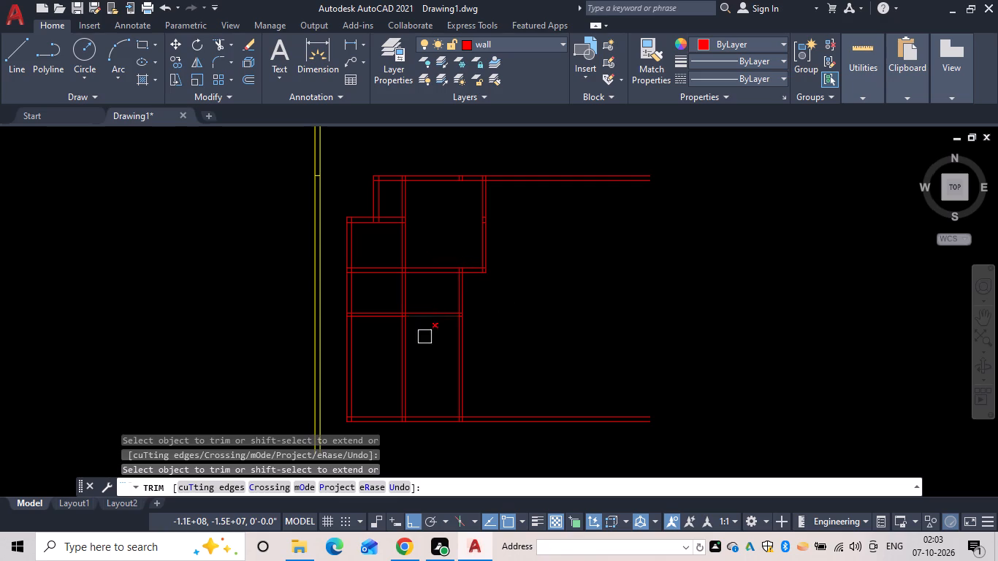
pyautogui.moveTo(419, 361); pyautogui.dragTo(424, 262, button='middle')
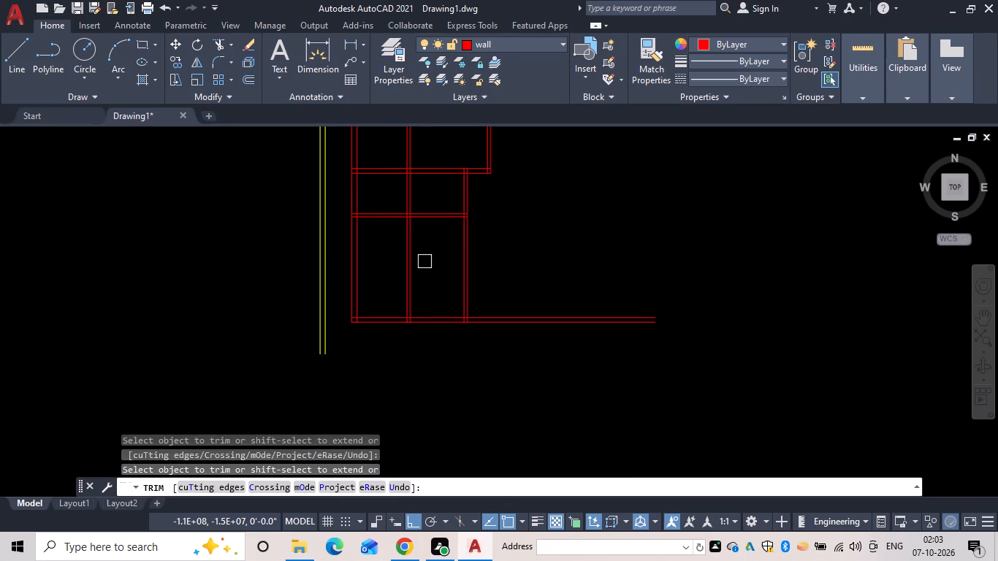
pyautogui.press('Escape')
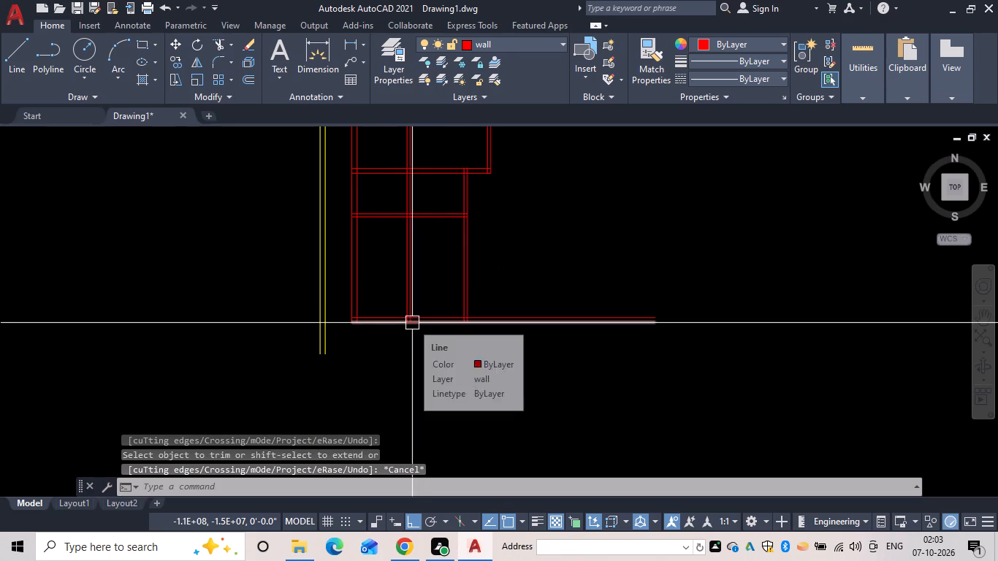
# Offset the inner line of the left outer wall 13' to the right.
pyautogui.write('of')
pyautogui.press('space')
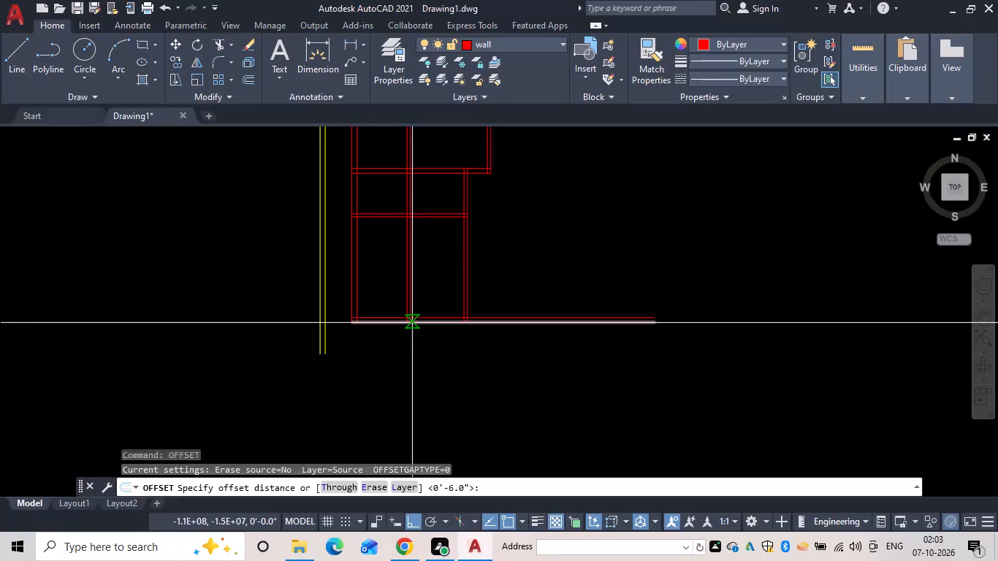
pyautogui.write("13'")
pyautogui.press('space')
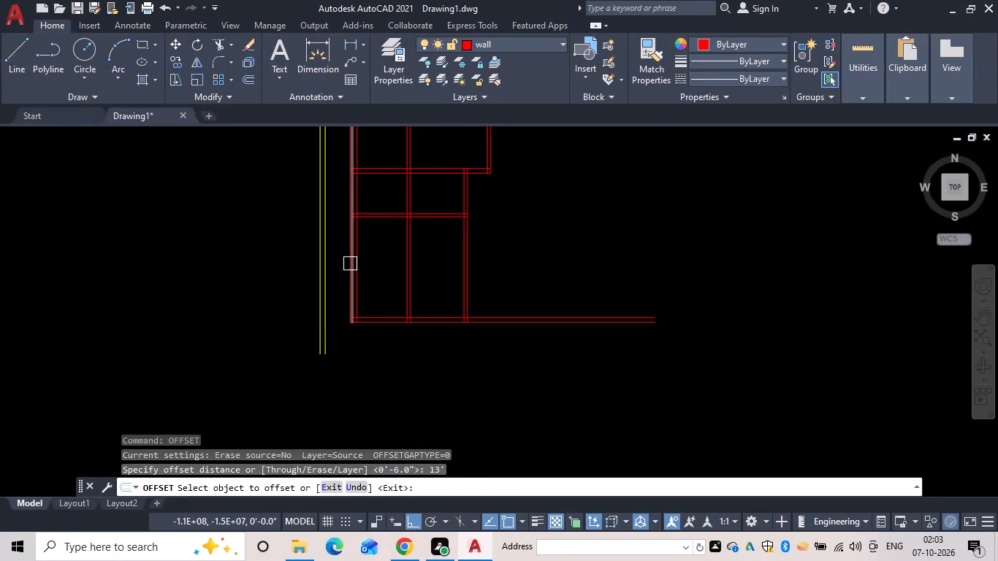
pyautogui.moveTo(359, 264); pyautogui.dragTo(370, 267)
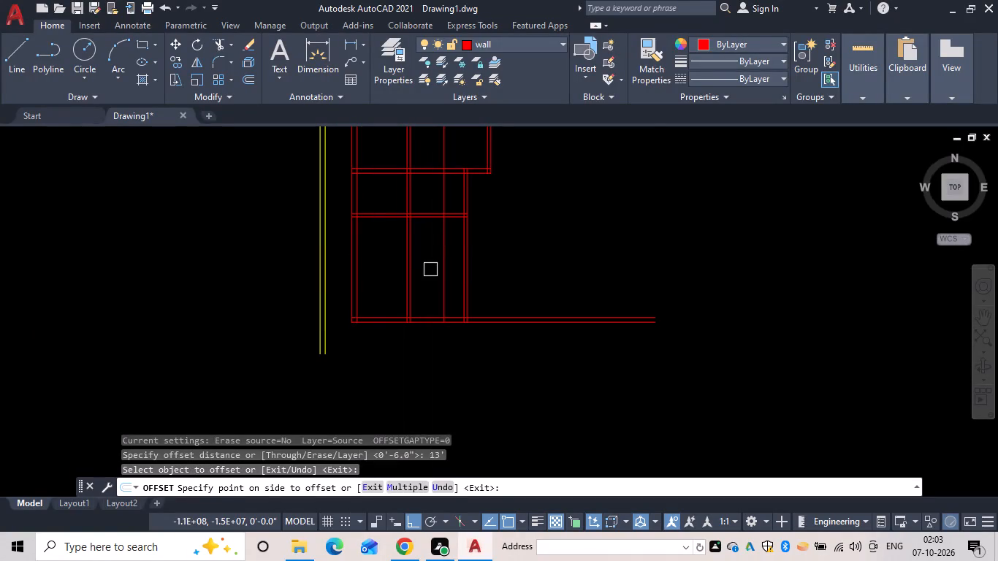
pyautogui.click(430, 270)
pyautogui.press('space')
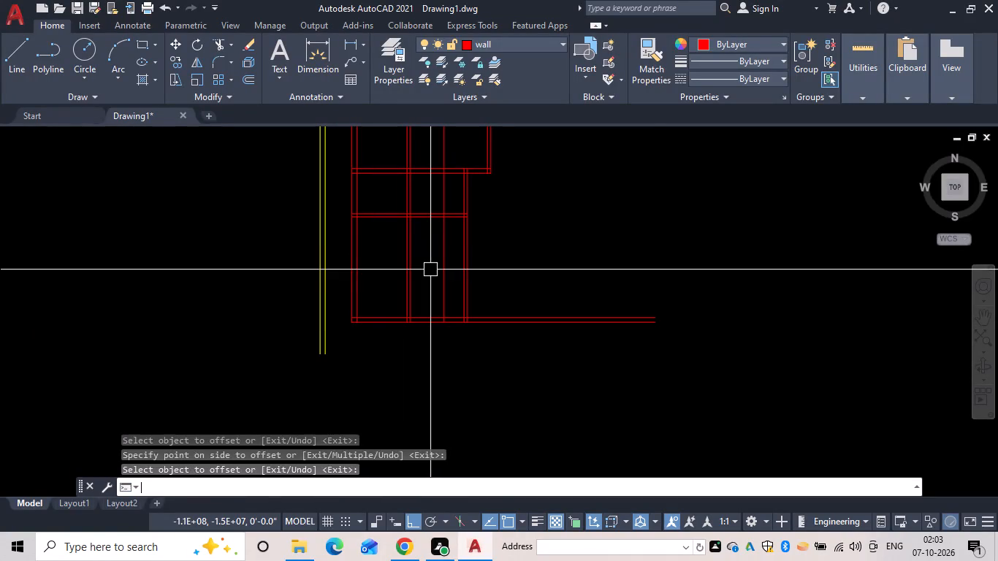
# Offset the new vertical line 9" to the right to form a wall.
pyautogui.press('space')
pyautogui.write('9')
pyautogui.press('space')
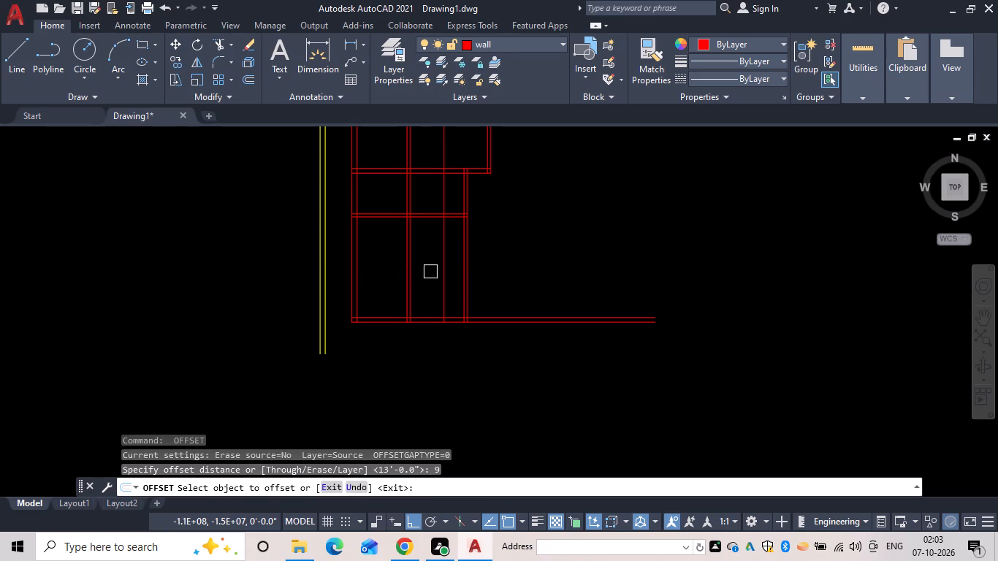
pyautogui.moveTo(441, 268); pyautogui.dragTo(465, 268)
pyautogui.click(495, 266)
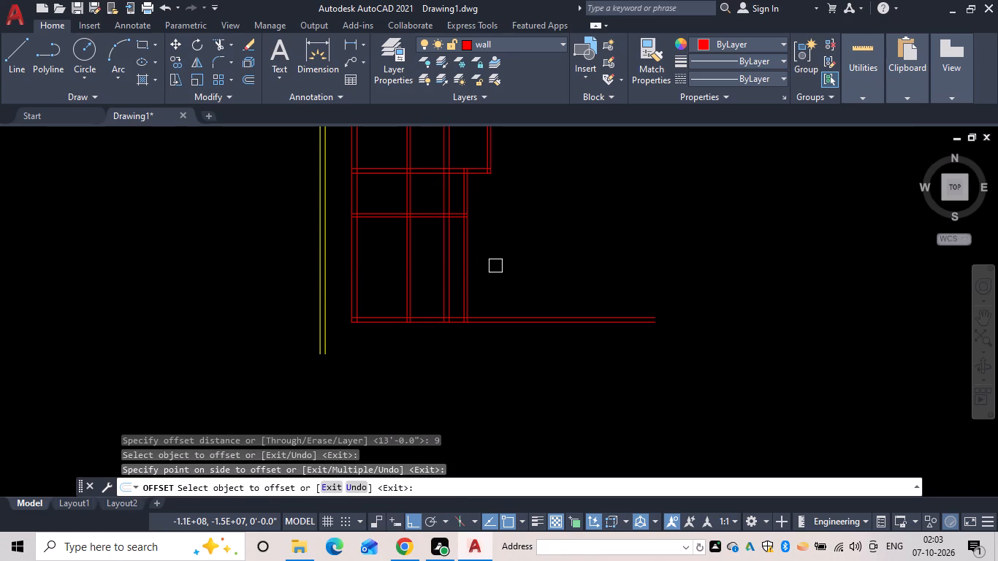
pyautogui.write('tr')
pyautogui.press('space')
pyautogui.press('Escape')
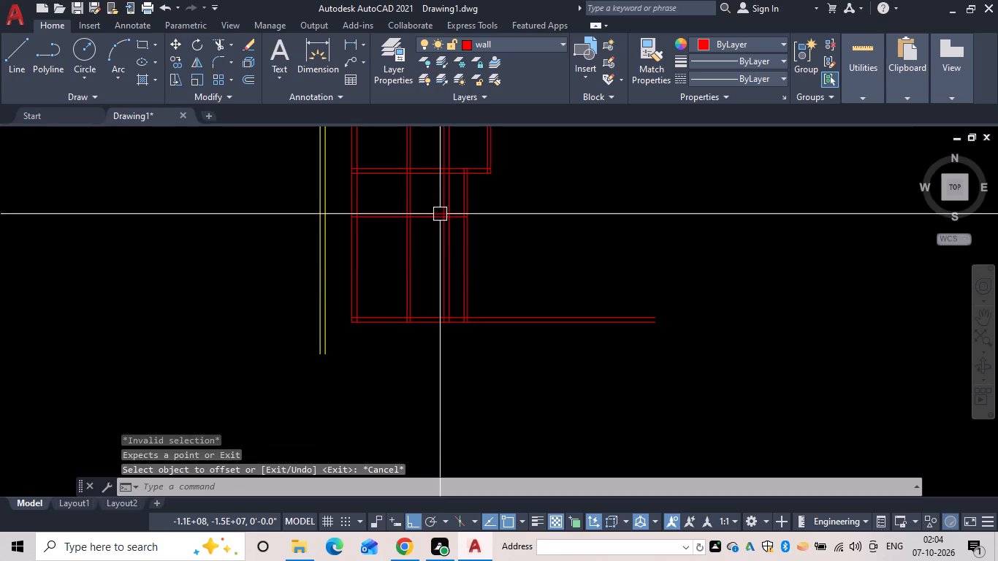
# Trim the new 9" vertical wall above the fourth horizontal wall, clearing it from the middle and upper rooms.
pyautogui.write('tr')
pyautogui.press('space')
pyautogui.click(445, 202)
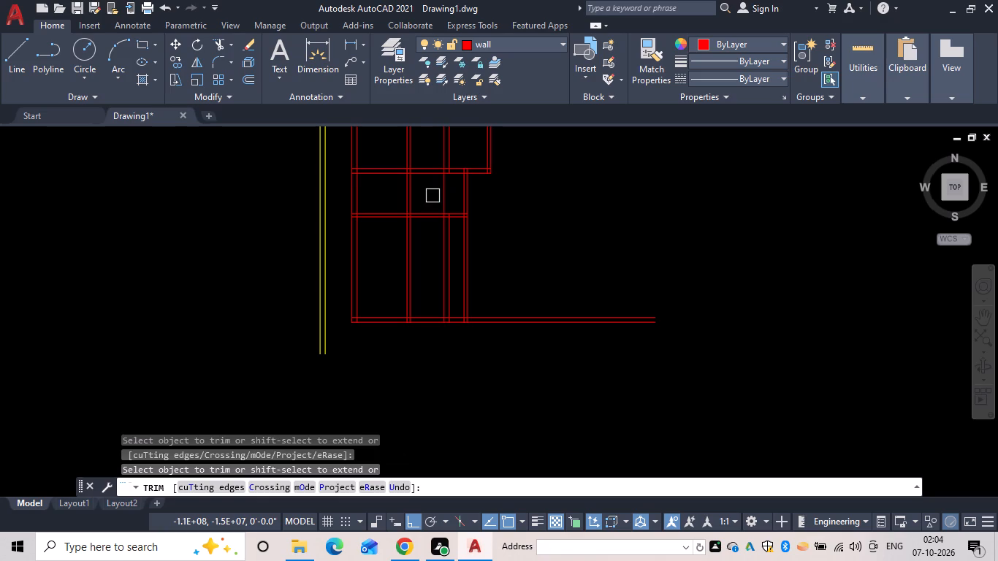
pyautogui.click(438, 193)
pyautogui.moveTo(439, 196); pyautogui.dragTo(414, 346, button='middle')
pyautogui.moveTo(443, 280); pyautogui.dragTo(428, 276)
# Trim the two 6" vertical partition walls on either side of the new 9" wall below the fourth horizontal wall.
pyautogui.moveTo(395, 349); pyautogui.dragTo(417, 293, button='middle')
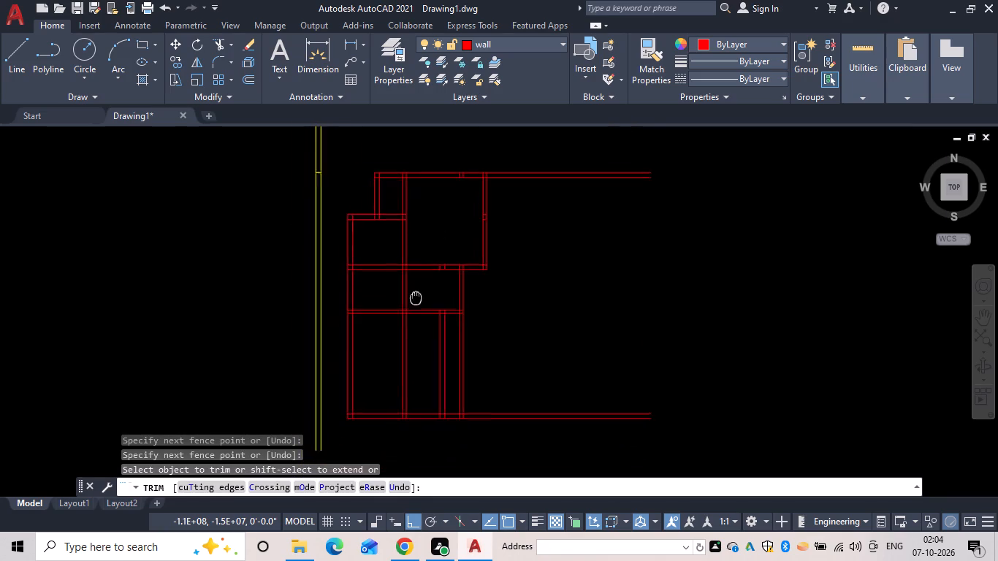
pyautogui.moveTo(417, 293); pyautogui.dragTo(426, 286, button='middle')
pyautogui.moveTo(434, 326); pyautogui.dragTo(411, 342)
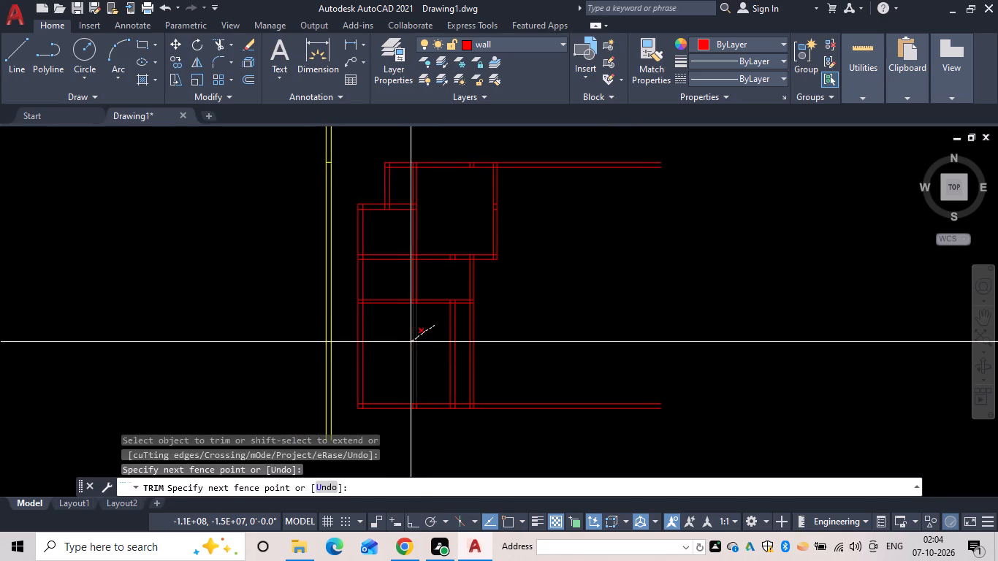
pyautogui.moveTo(411, 342); pyautogui.dragTo(405, 338)
pyautogui.doubleClick(467, 346)
pyautogui.moveTo(471, 345); pyautogui.dragTo(479, 345)
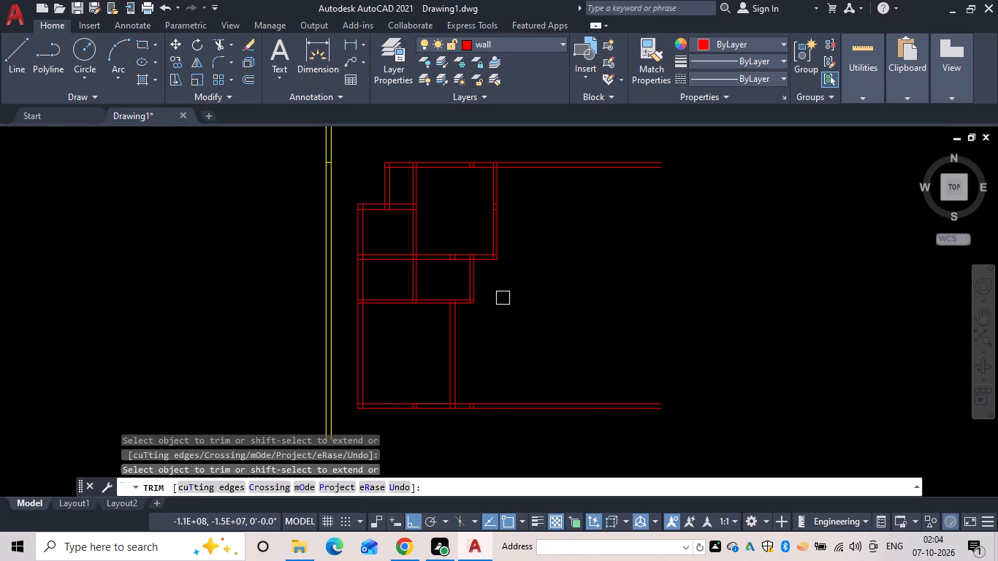
# Offset the right line of the upper room's right wall 4' to the right.
pyautogui.scroll(1, 515, 289)
pyautogui.moveTo(516, 291); pyautogui.dragTo(516, 351, button='middle')
pyautogui.press('Escape')
pyautogui.write("of 4'")
pyautogui.press('space')
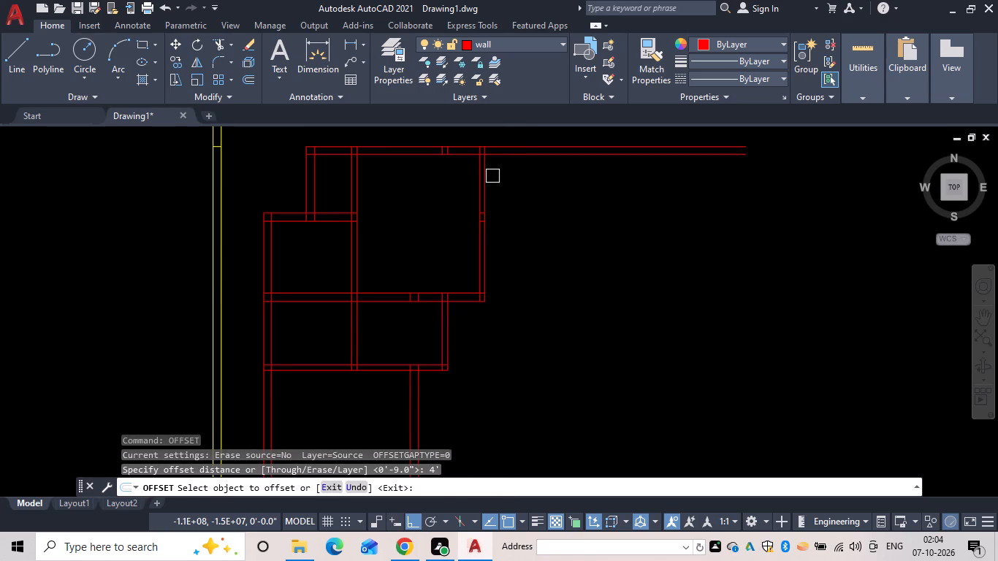
pyautogui.moveTo(490, 179); pyautogui.dragTo(522, 184)
pyautogui.click(546, 184)
pyautogui.press('space')
# Offset the new vertical line 6" to the right to form a partition wall.
pyautogui.press('space')
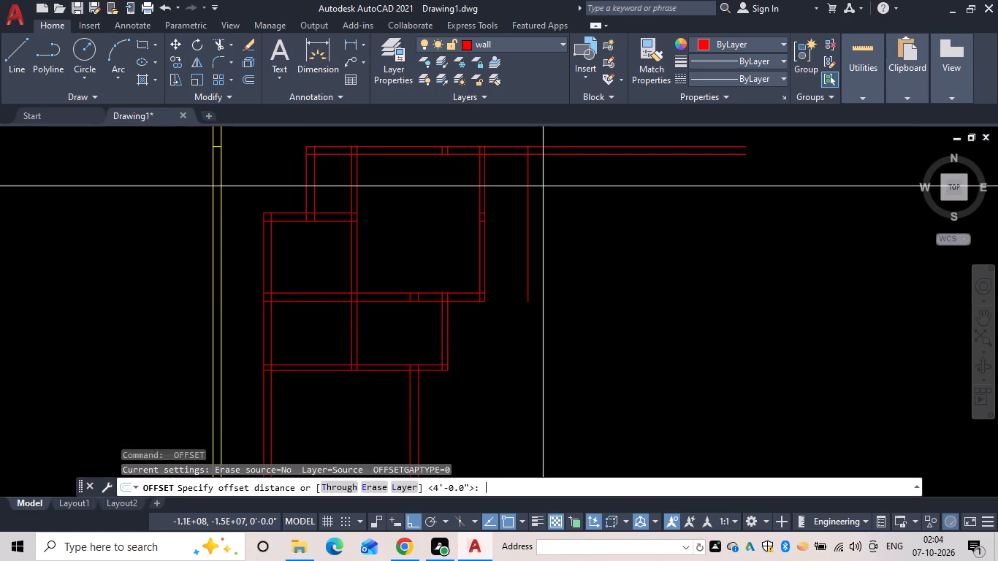
pyautogui.write('6')
pyautogui.press('space')
pyautogui.moveTo(527, 182); pyautogui.dragTo(535, 180)
pyautogui.click(567, 180)
pyautogui.press('space')
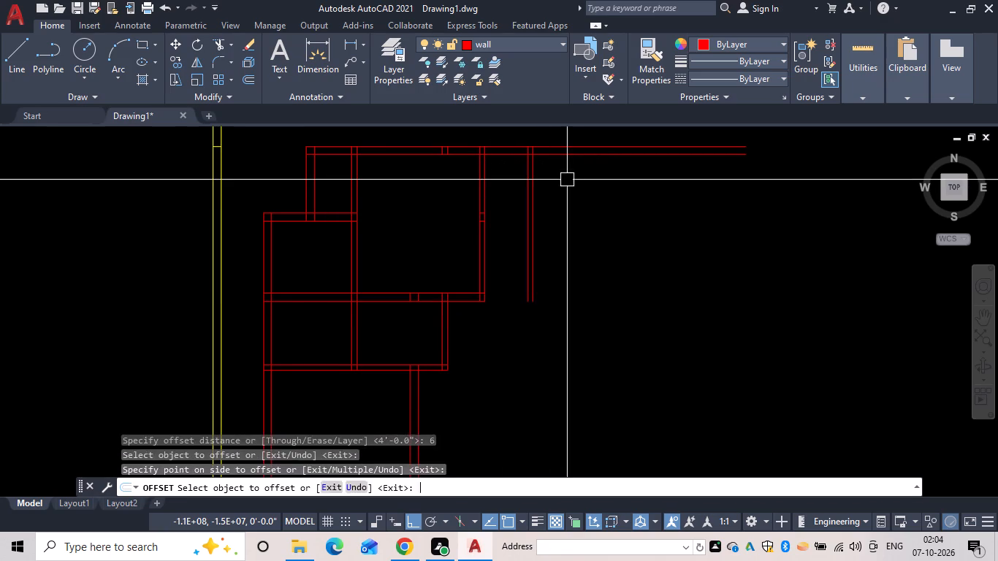
# Offset the lower line of the top wall 4'6" downward.
pyautogui.press('space')
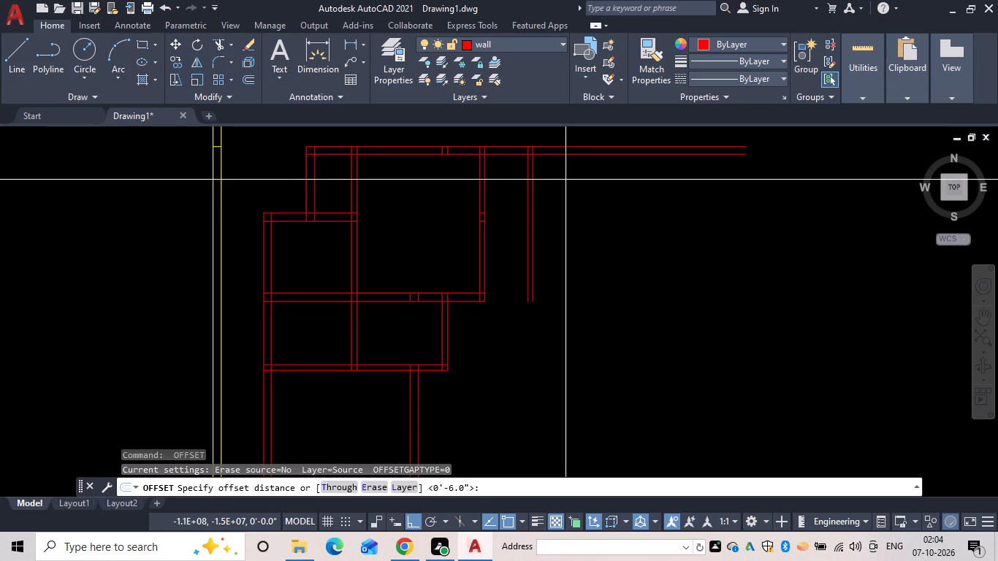
pyautogui.write('4\'6"')
pyautogui.press('space')
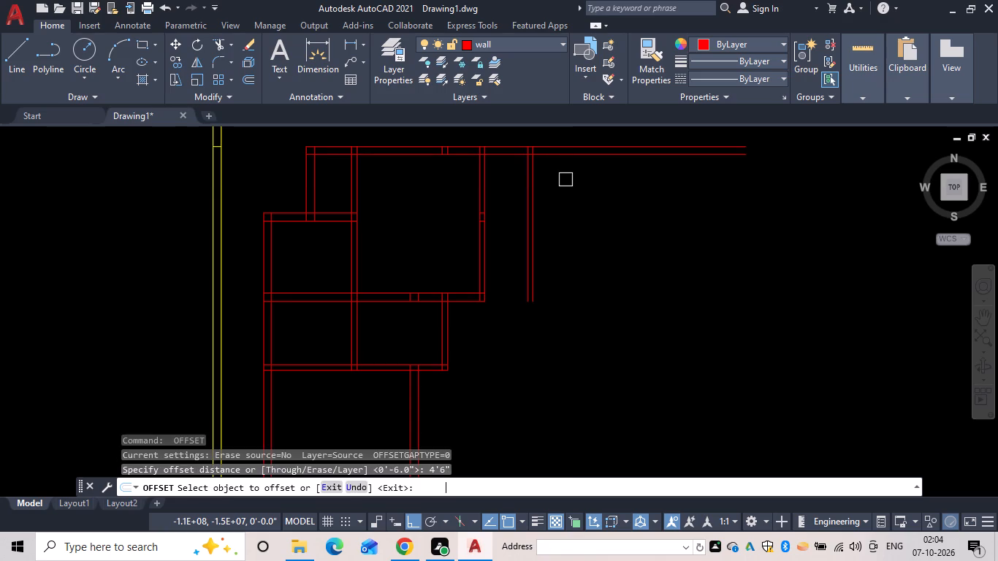
pyautogui.click(567, 157)
pyautogui.click(583, 238)
pyautogui.press('space')
# Offset the new horizontal line 6" downward to form a partition wall.
pyautogui.press('space')
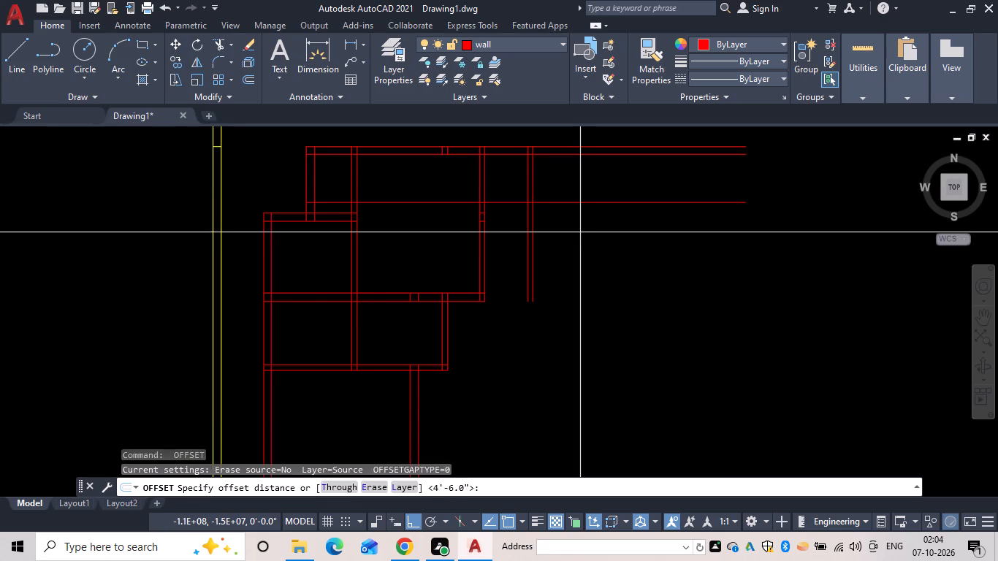
pyautogui.write('6')
pyautogui.press('space')
pyautogui.moveTo(579, 207); pyautogui.dragTo(562, 228)
pyautogui.click(549, 257)
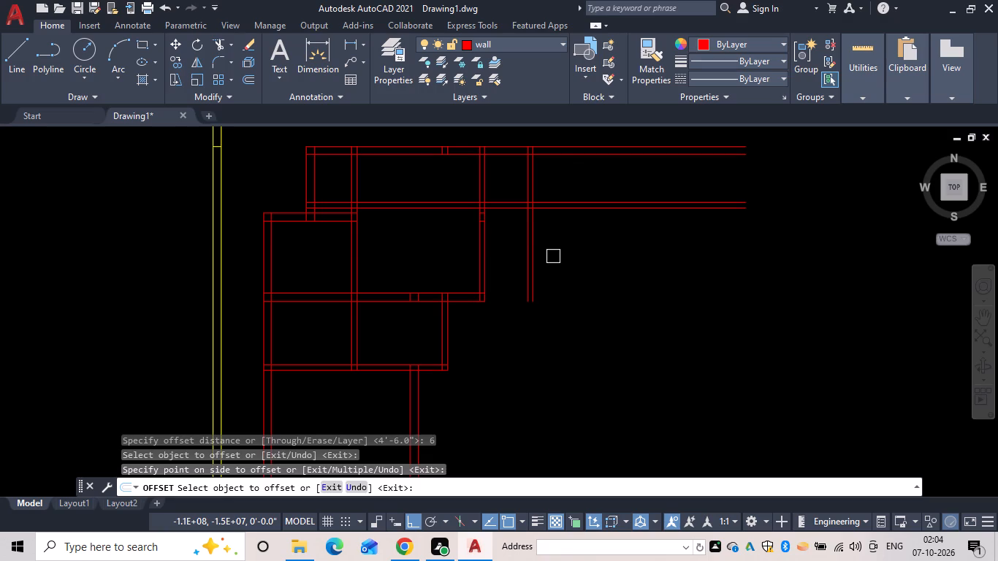
pyautogui.press('Escape')
# Trim the new horizontal wall inside the two upper-left rooms and to the right of the newest vertical wall.
pyautogui.write('tr')
pyautogui.press('space')
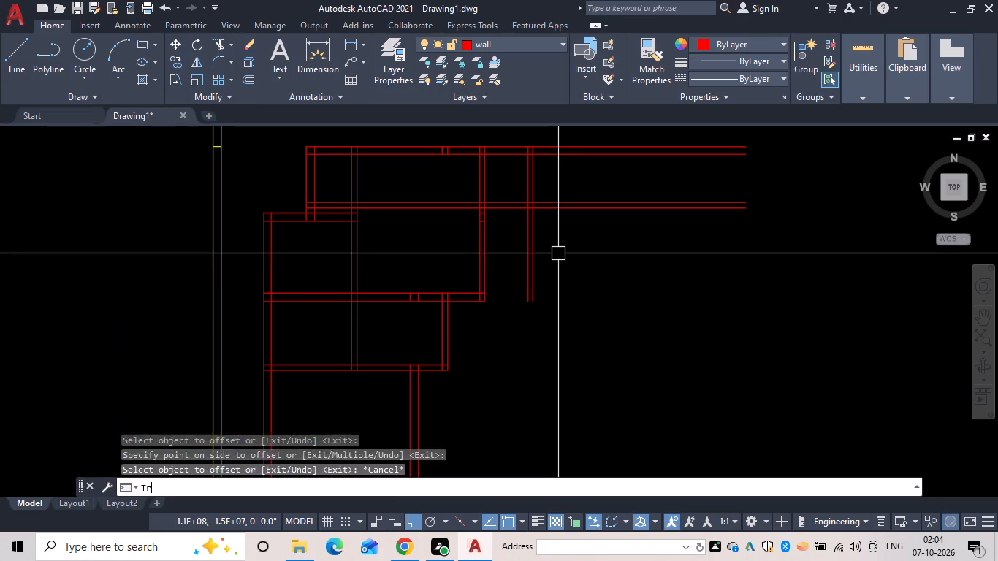
pyautogui.scroll(2, 351, 202)
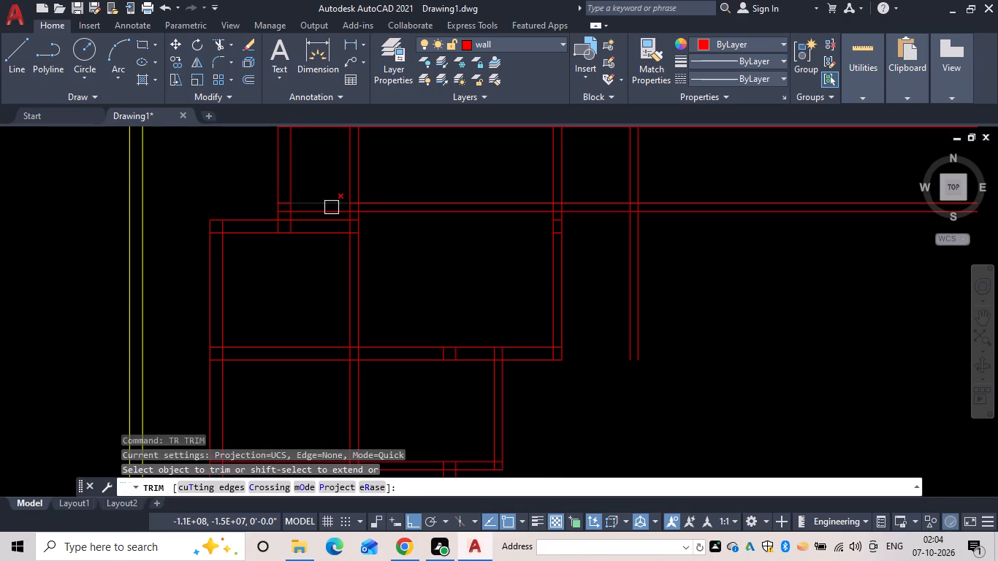
pyautogui.doubleClick(331, 207)
pyautogui.moveTo(415, 217); pyautogui.dragTo(424, 202)
pyautogui.moveTo(428, 199); pyautogui.dragTo(438, 204)
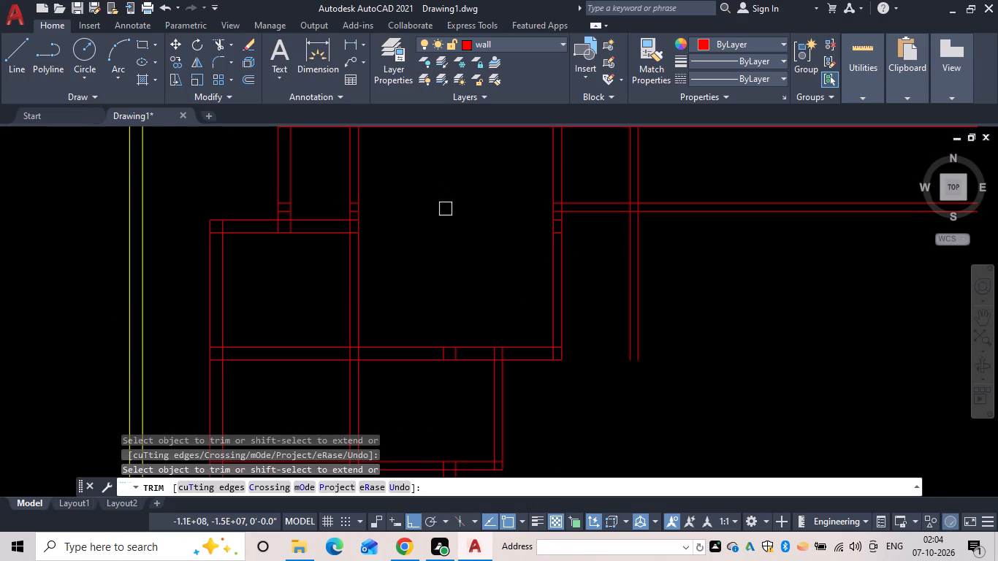
pyautogui.moveTo(716, 253); pyautogui.dragTo(710, 199)
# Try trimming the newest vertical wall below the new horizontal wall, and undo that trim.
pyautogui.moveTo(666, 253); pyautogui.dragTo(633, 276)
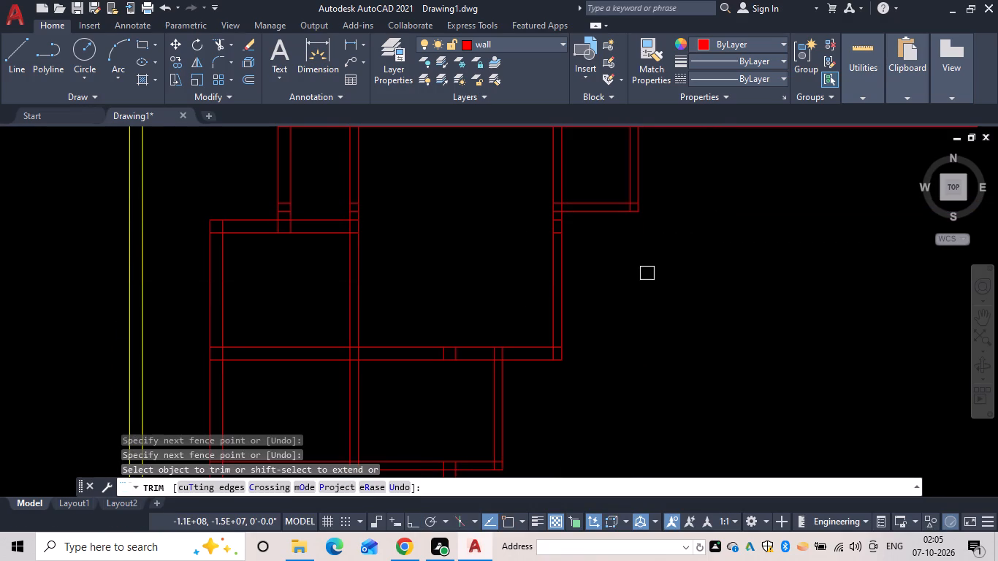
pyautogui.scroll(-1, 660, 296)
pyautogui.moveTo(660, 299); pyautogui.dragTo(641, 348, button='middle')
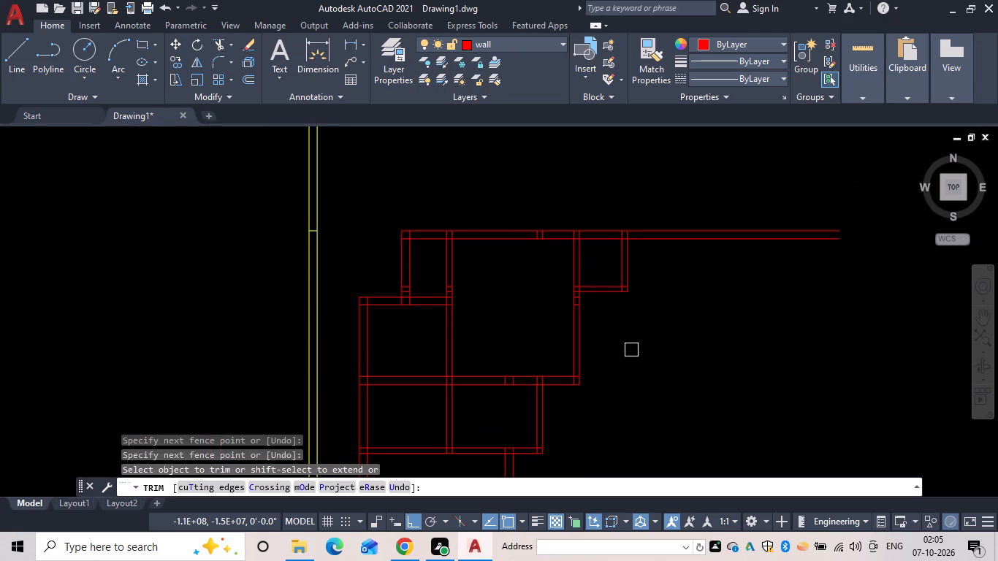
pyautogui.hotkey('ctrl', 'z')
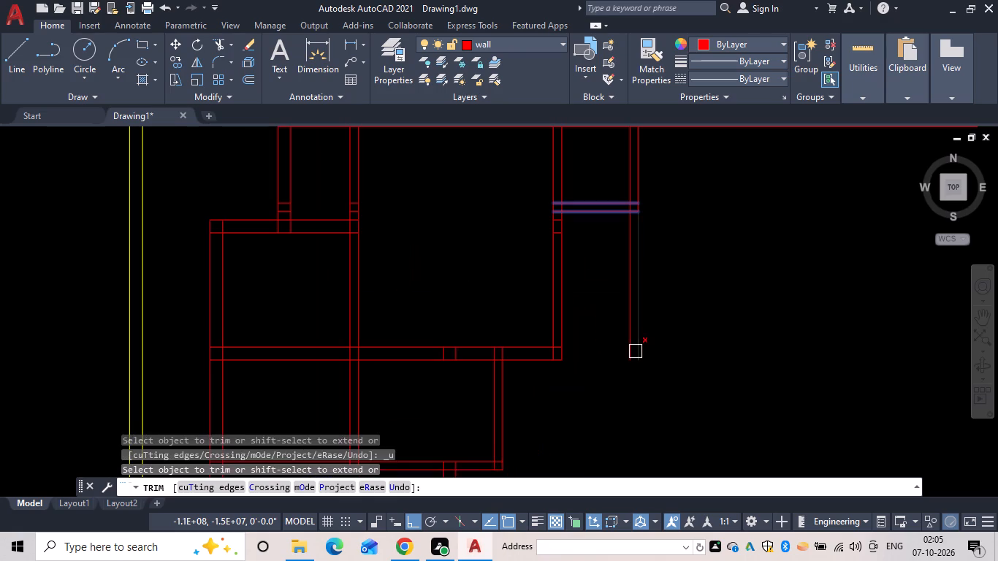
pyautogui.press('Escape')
# Regenerate the drawing display.
pyautogui.write('re')
pyautogui.press('space')
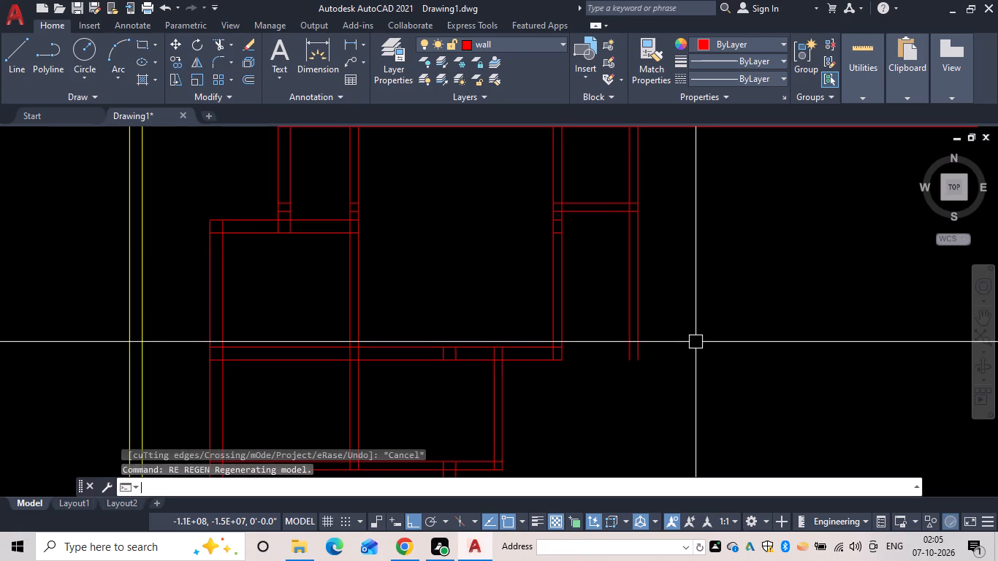
# Offset the right line of the newest vertical wall 13'6" to the right.
pyautogui.scroll(-1, 696, 342)
pyautogui.moveTo(606, 370); pyautogui.dragTo(568, 381, button='middle')
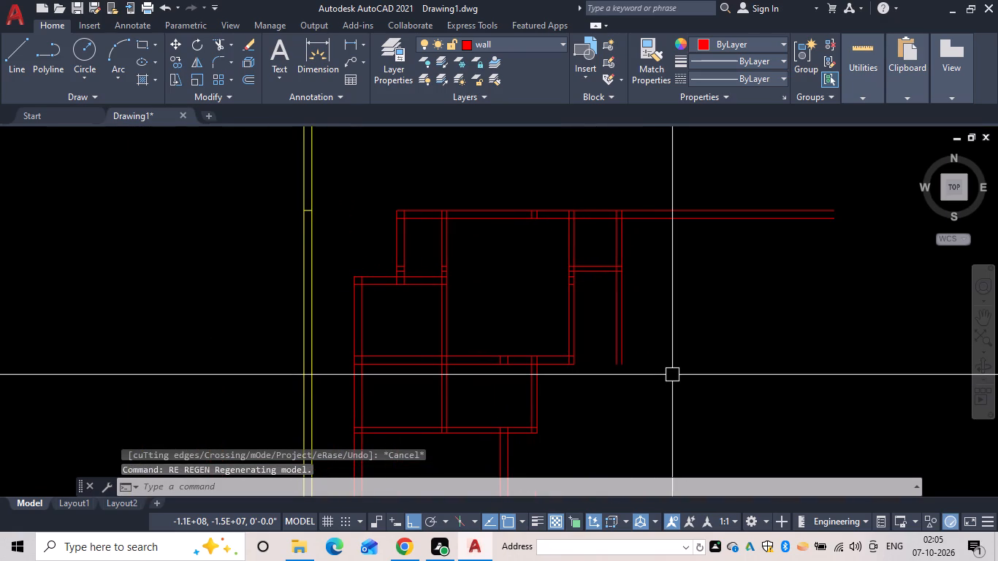
pyautogui.press('Escape')
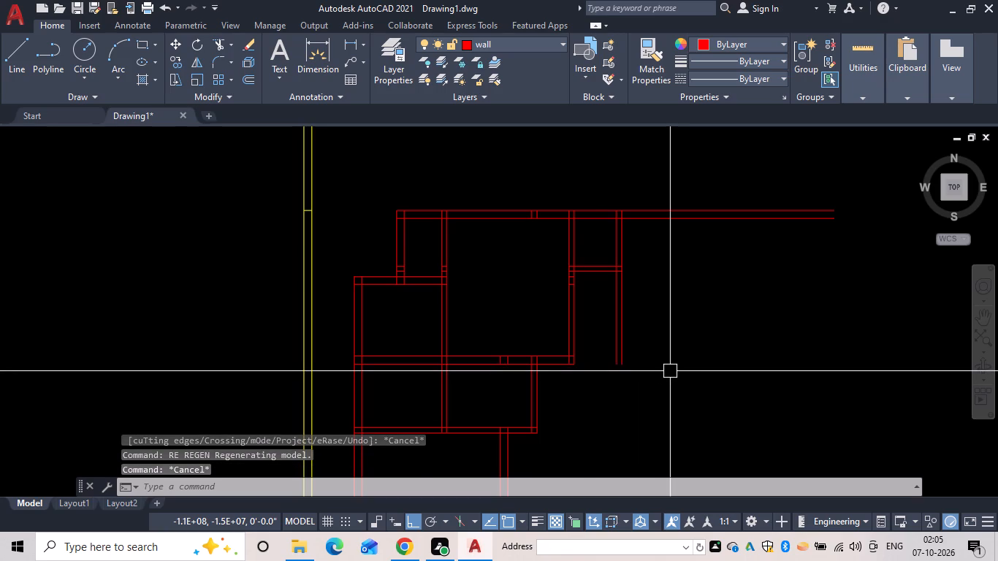
pyautogui.press('Escape')
pyautogui.write('of 13\'6"')
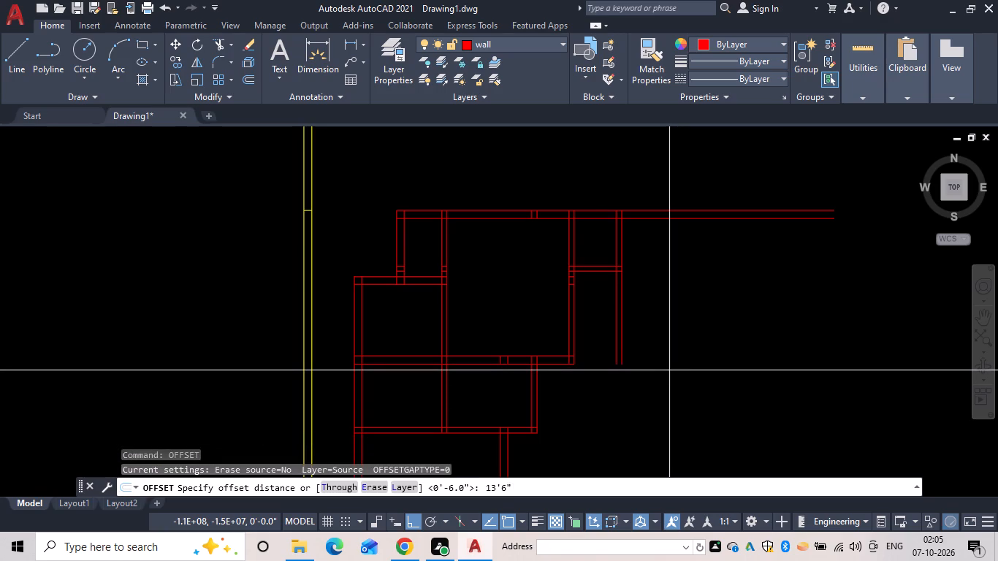
pyautogui.press('space')
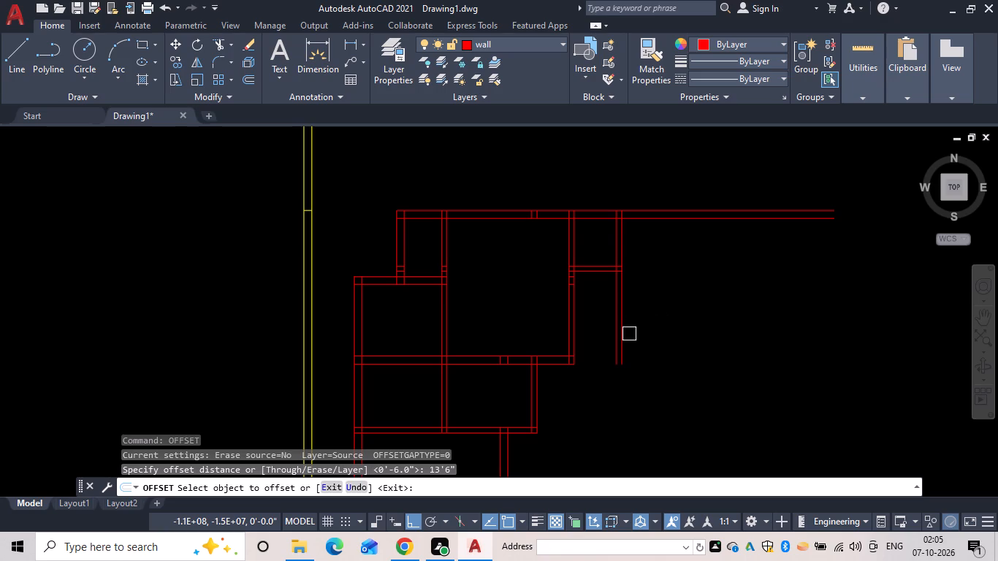
pyautogui.moveTo(628, 328); pyautogui.dragTo(643, 328)
pyautogui.click(717, 324)
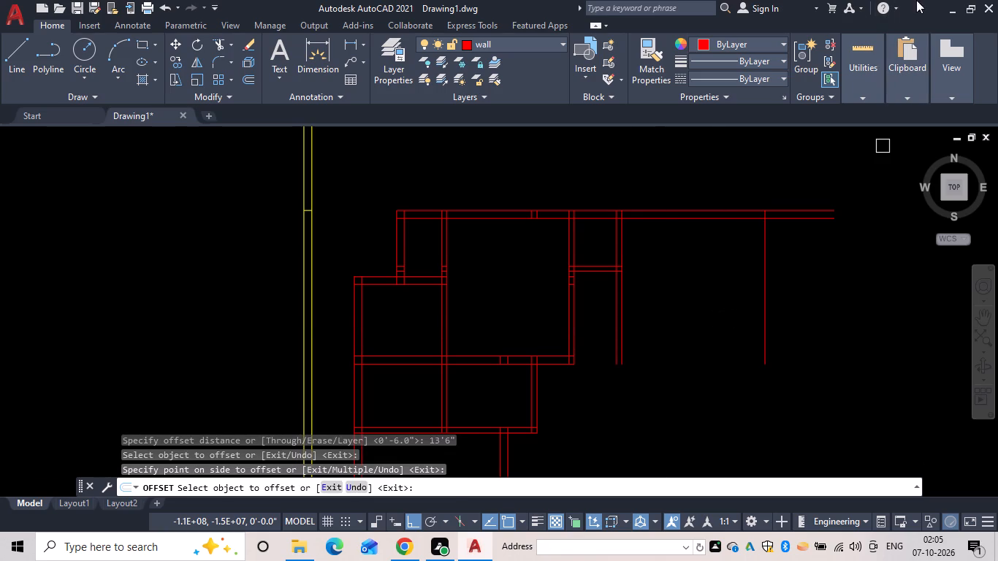
pyautogui.scroll(-1, 990, 75)
pyautogui.moveTo(983, 75); pyautogui.dragTo(850, 75, button='middle')
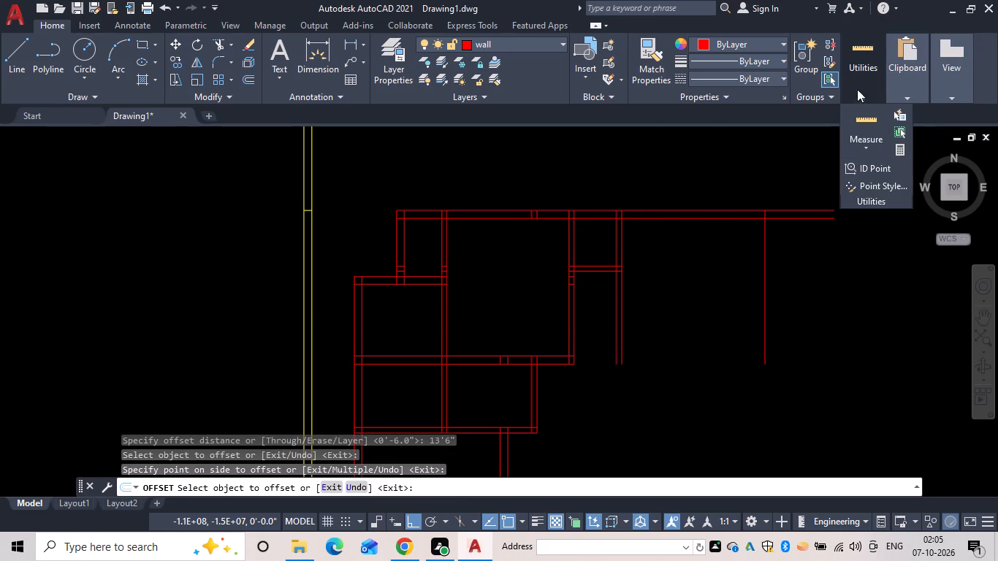
pyautogui.scroll(-1, 866, 263)
pyautogui.moveTo(863, 263); pyautogui.dragTo(746, 263, button='middle')
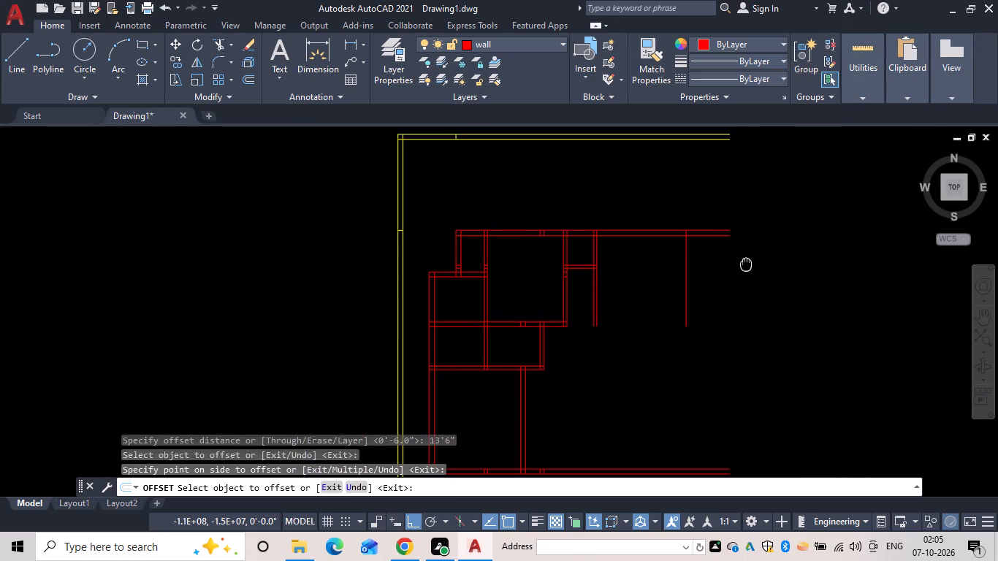
pyautogui.moveTo(746, 263); pyautogui.dragTo(746, 264, button='middle')
pyautogui.scroll(1, 746, 264)
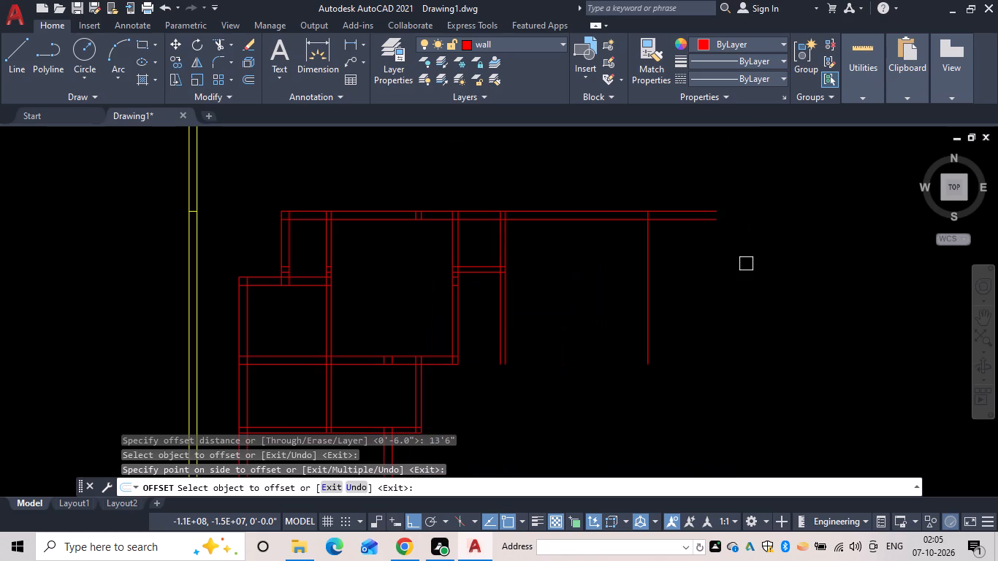
pyautogui.press('space')
# Offset the newest vertical line 9" to the right to form the right wall of the large upper-right room.
pyautogui.press('space')
pyautogui.write('9')
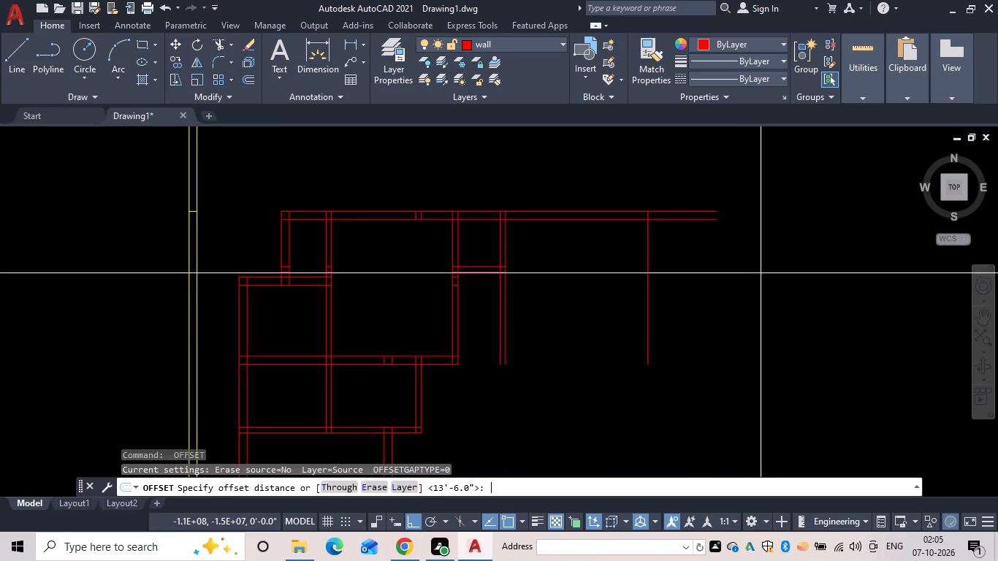
pyautogui.press('space')
pyautogui.moveTo(651, 278); pyautogui.dragTo(680, 280)
pyautogui.click(701, 280)
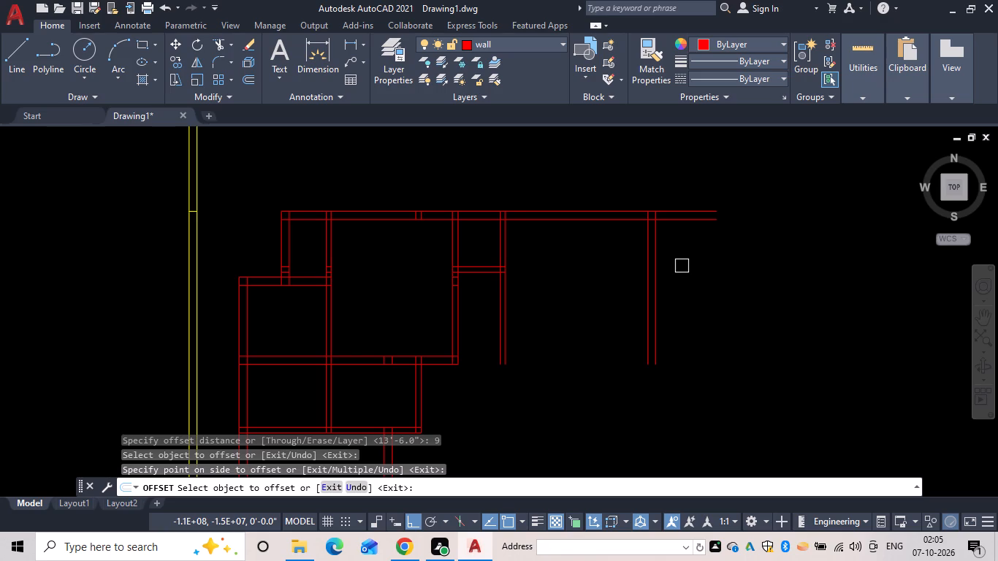
pyautogui.press('Escape')
# Offset the right line of that new vertical wall 5' to the right.
pyautogui.write("of 5'")
pyautogui.press('space')
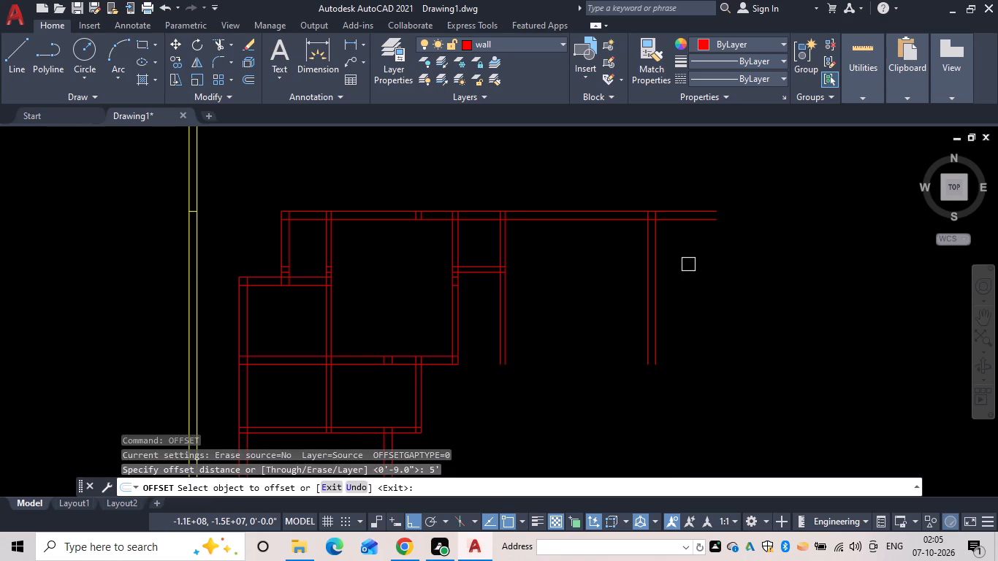
pyautogui.moveTo(658, 280); pyautogui.dragTo(677, 281)
pyautogui.click(747, 281)
pyautogui.press('space')
# Offset the newest vertical line 9" to the right to form the outermost right wall.
pyautogui.press('space')
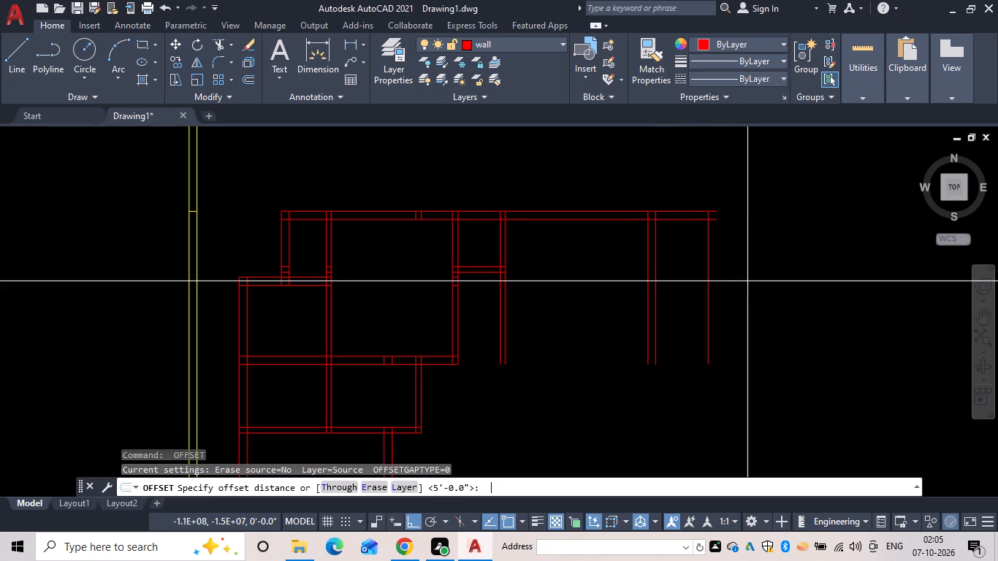
pyautogui.press('9')
pyautogui.press('space')
pyautogui.moveTo(709, 274); pyautogui.dragTo(717, 274)
pyautogui.click(736, 270)
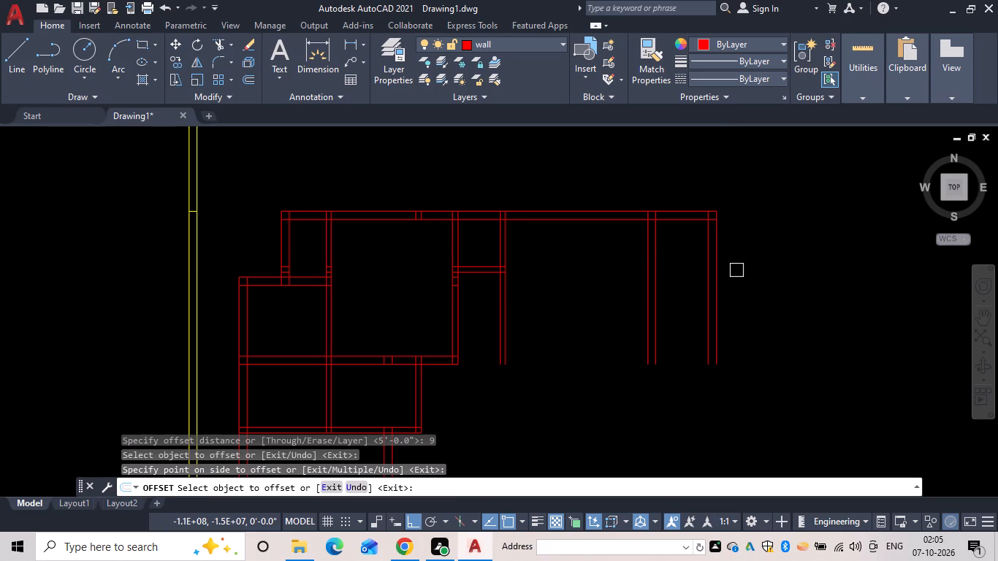
pyautogui.press('Escape')
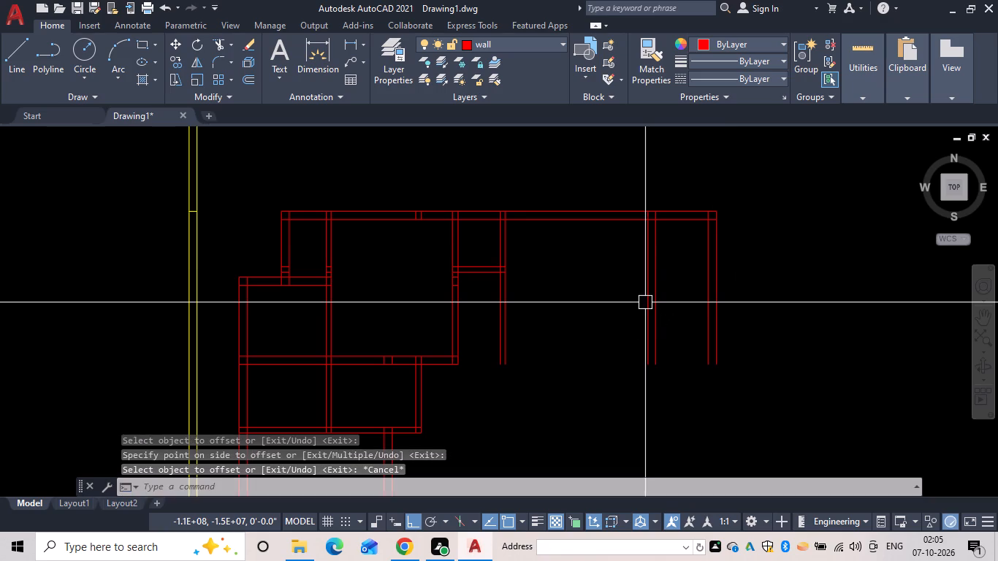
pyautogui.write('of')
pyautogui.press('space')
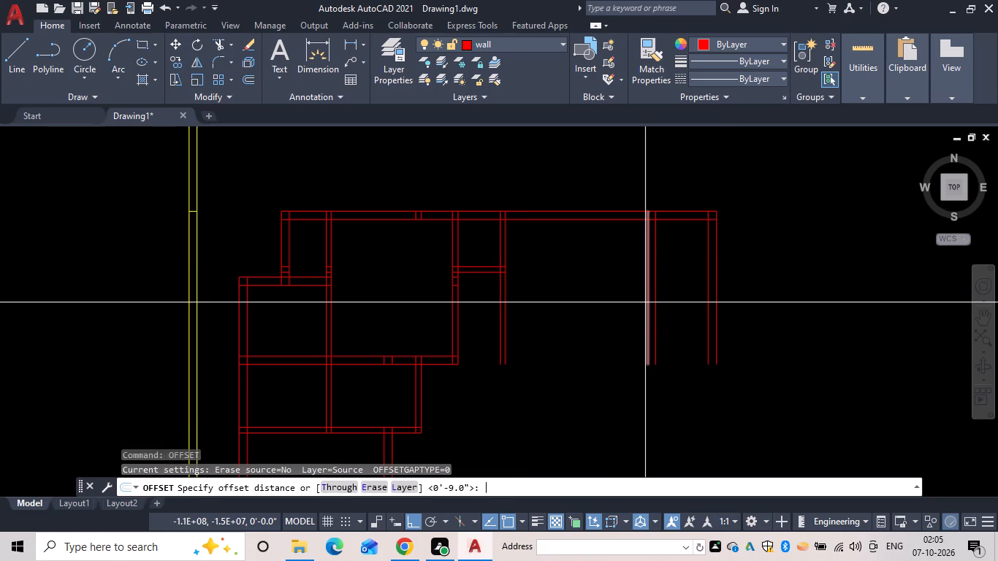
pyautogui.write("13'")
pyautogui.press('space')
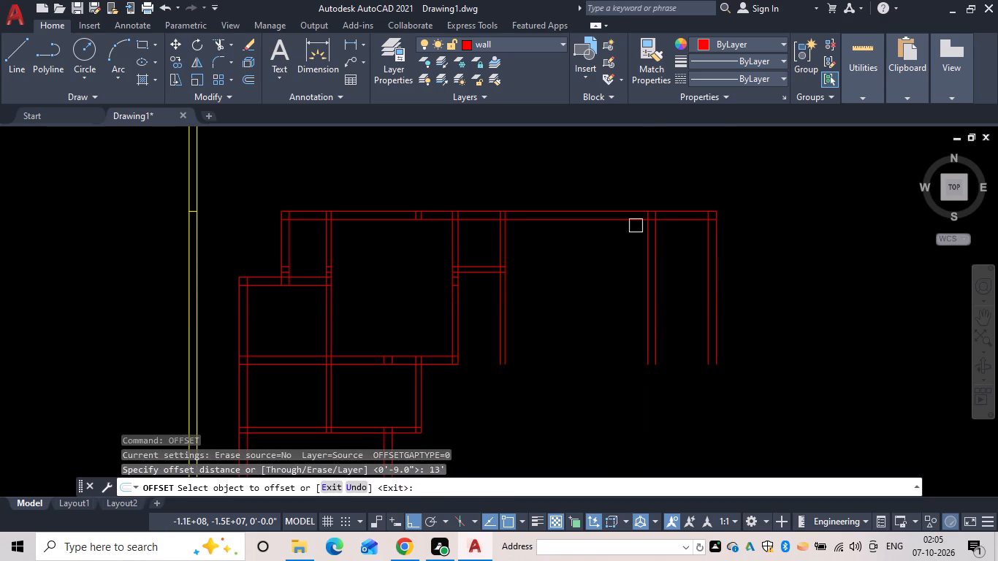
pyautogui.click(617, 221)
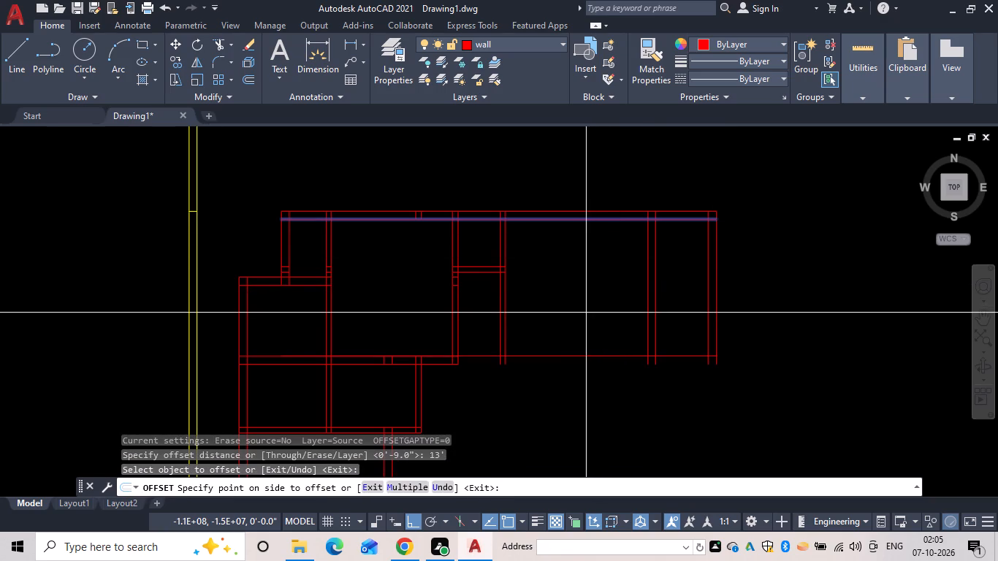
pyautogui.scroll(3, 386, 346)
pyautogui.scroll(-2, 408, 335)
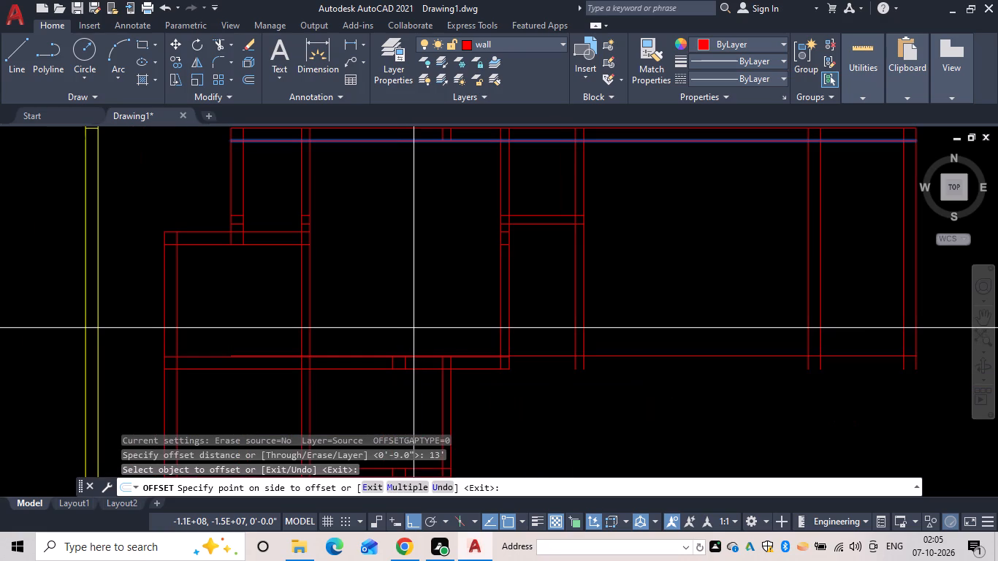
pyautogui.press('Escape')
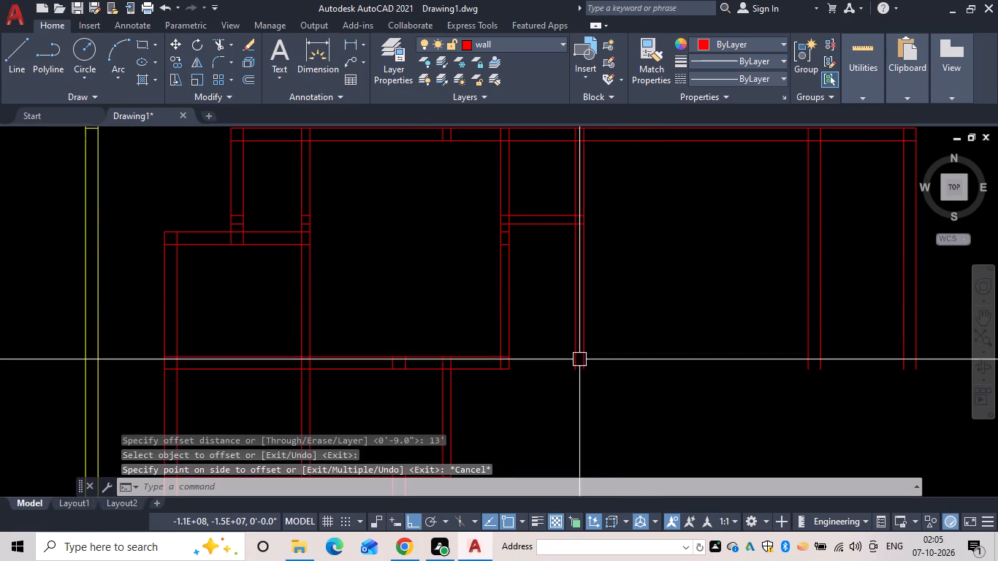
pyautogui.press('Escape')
# Extend both lines of the horizontal wall below the upper rooms rightward to the outer line of the outermost right wall.
pyautogui.write('ex')
pyautogui.press('space')
pyautogui.moveTo(489, 395); pyautogui.dragTo(484, 347)
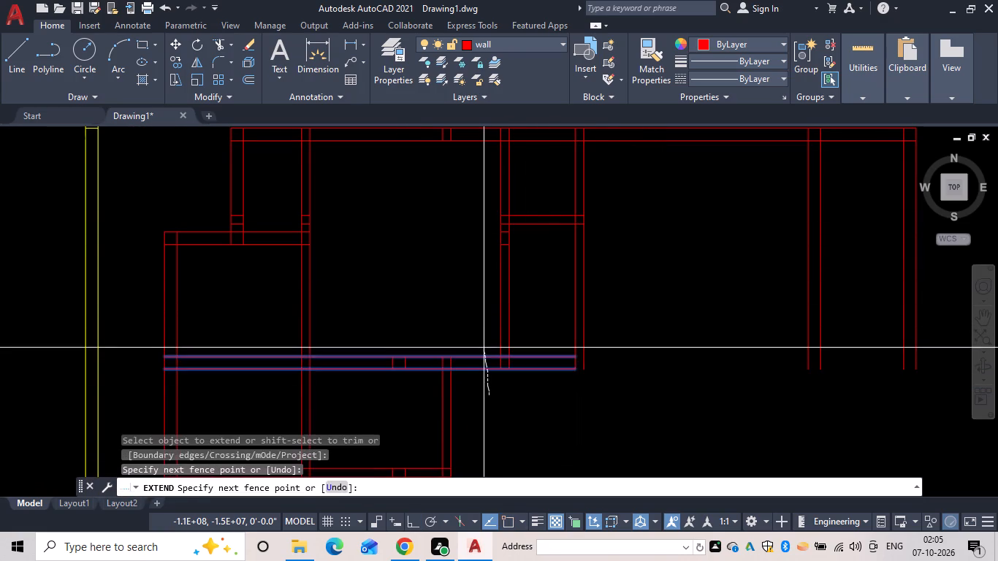
pyautogui.moveTo(484, 347); pyautogui.dragTo(484, 335)
pyautogui.moveTo(546, 410); pyautogui.dragTo(541, 320)
pyautogui.moveTo(579, 425); pyautogui.dragTo(549, 323)
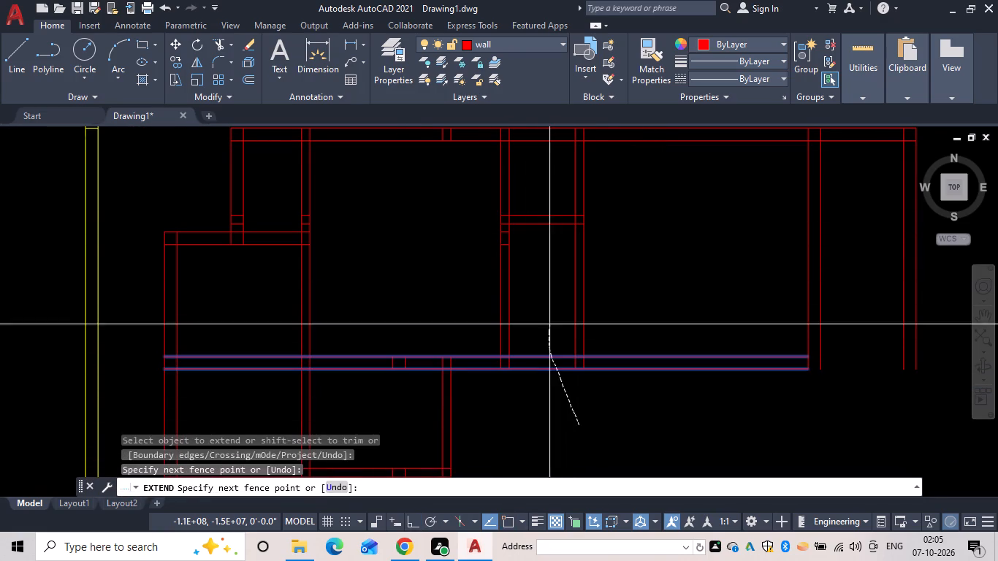
pyautogui.moveTo(549, 323); pyautogui.dragTo(560, 310)
pyautogui.moveTo(691, 407); pyautogui.dragTo(688, 290)
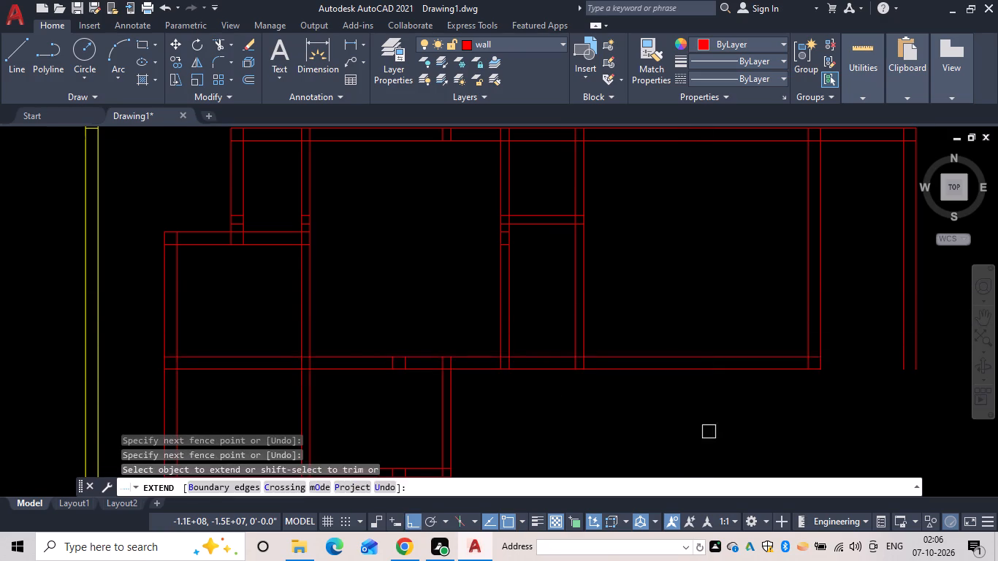
pyautogui.moveTo(709, 432); pyautogui.dragTo(705, 322)
pyautogui.moveTo(721, 418); pyautogui.dragTo(711, 299)
pyautogui.press('Escape')
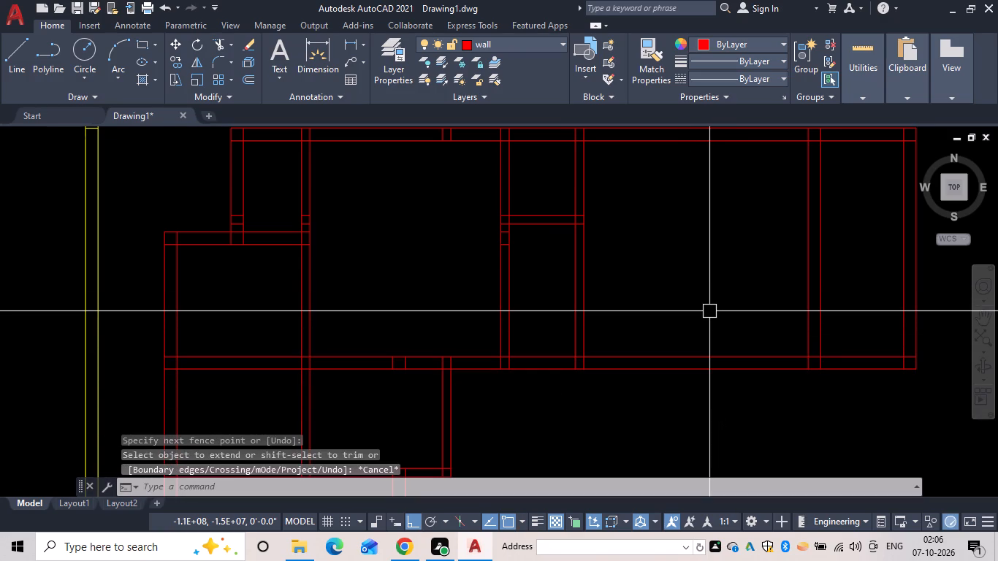
# Trim the extended horizontal wall lines across the gap below the small upper-middle room.
pyautogui.press('t')
pyautogui.press('r')
pyautogui.press('space')
pyautogui.moveTo(556, 416); pyautogui.dragTo(552, 340)
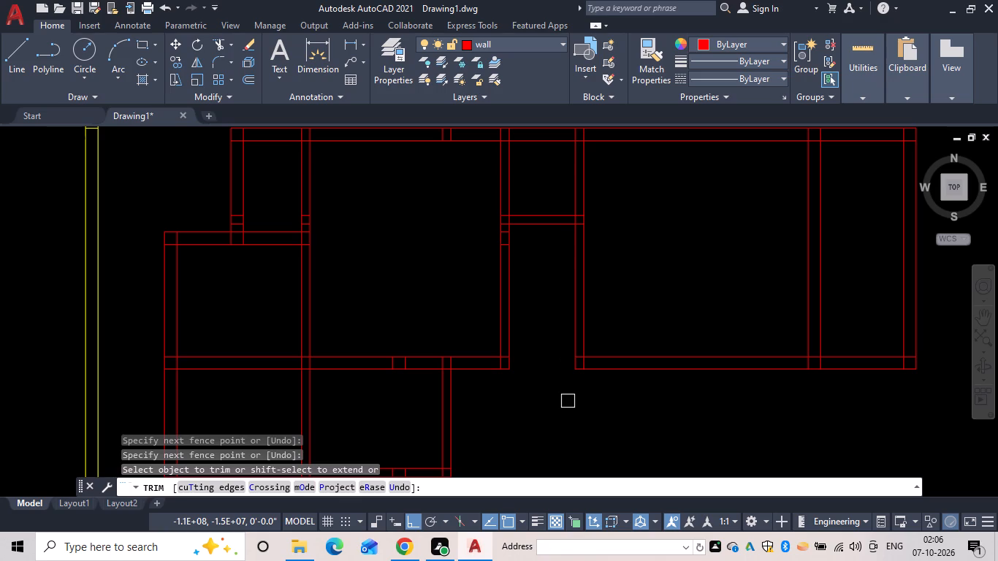
pyautogui.scroll(-1, 489, 291)
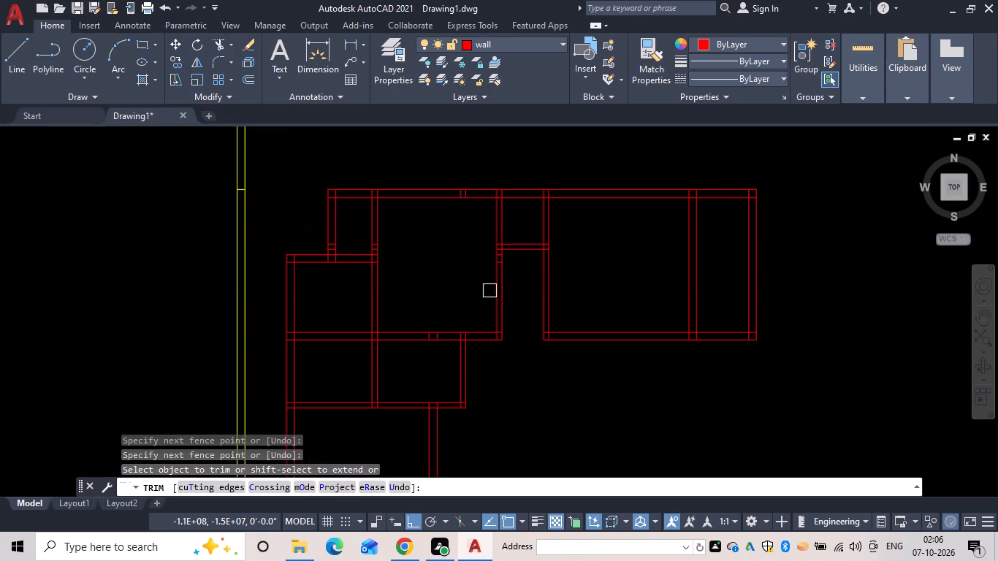
pyautogui.press('Escape')
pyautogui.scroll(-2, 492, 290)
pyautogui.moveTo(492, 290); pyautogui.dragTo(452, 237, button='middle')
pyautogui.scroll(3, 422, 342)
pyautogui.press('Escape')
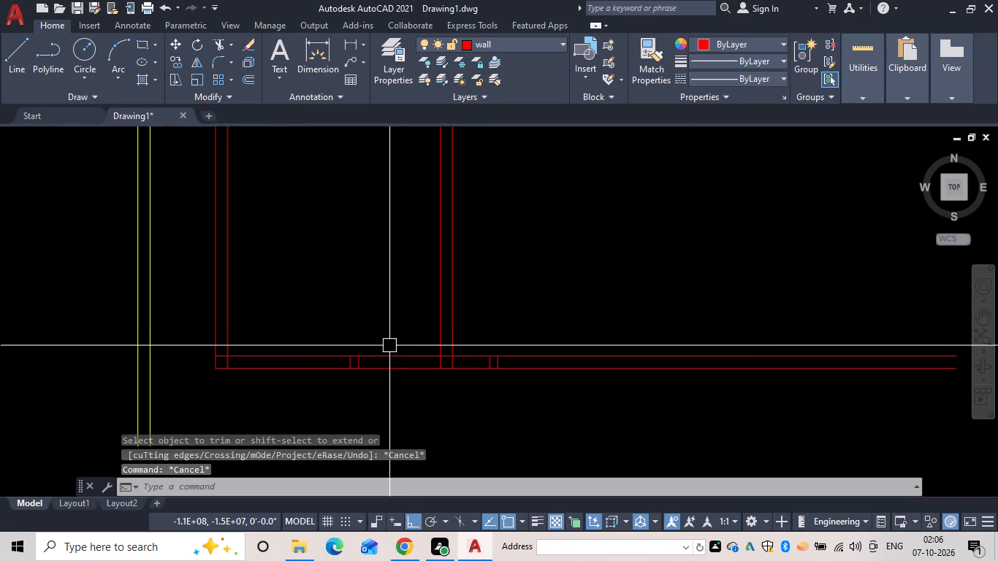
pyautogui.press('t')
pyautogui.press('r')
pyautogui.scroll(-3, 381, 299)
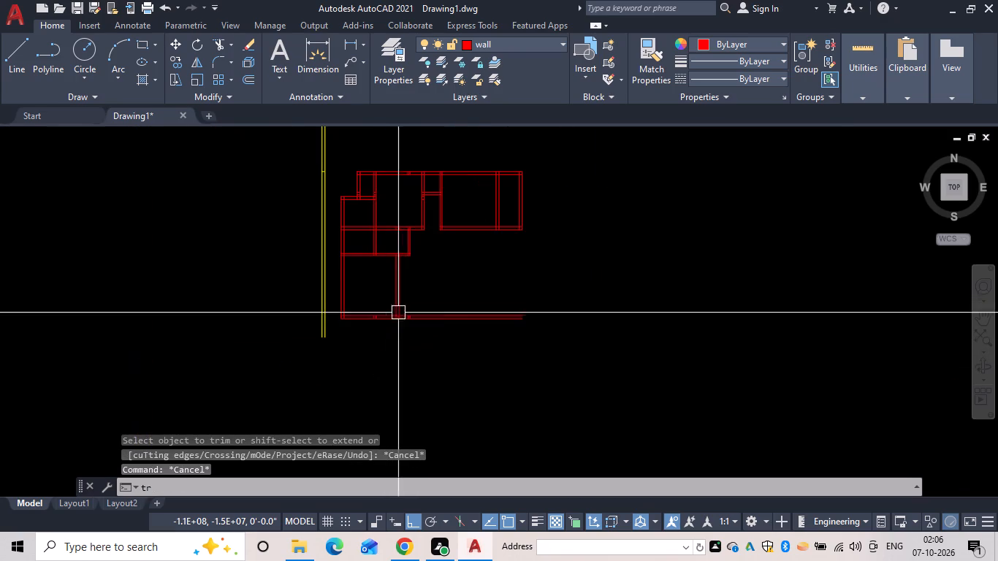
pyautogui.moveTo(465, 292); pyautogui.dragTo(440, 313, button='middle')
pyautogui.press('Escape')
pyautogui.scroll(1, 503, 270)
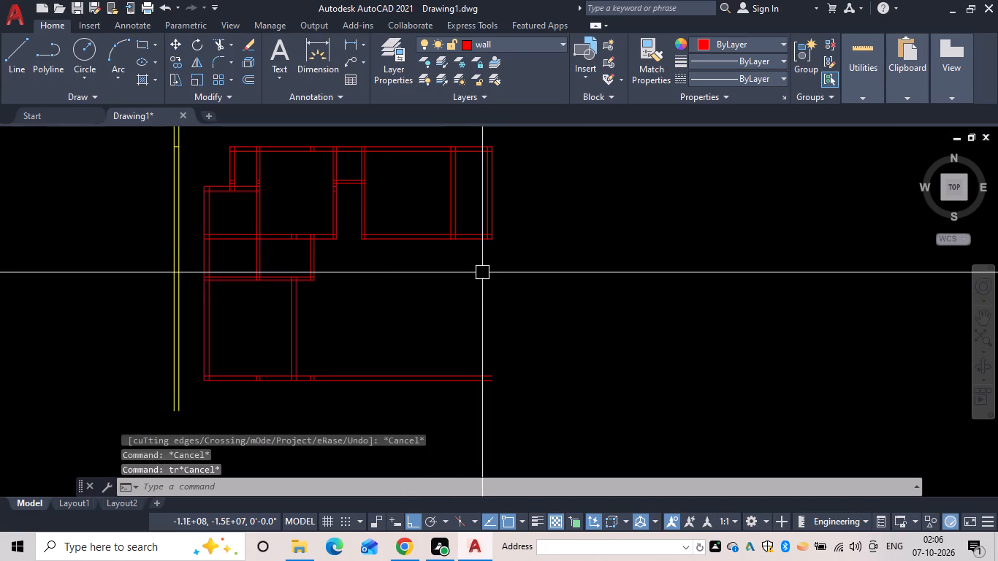
# Start the Offset command for the next line of the plan.
pyautogui.write('of')
pyautogui.press('space')
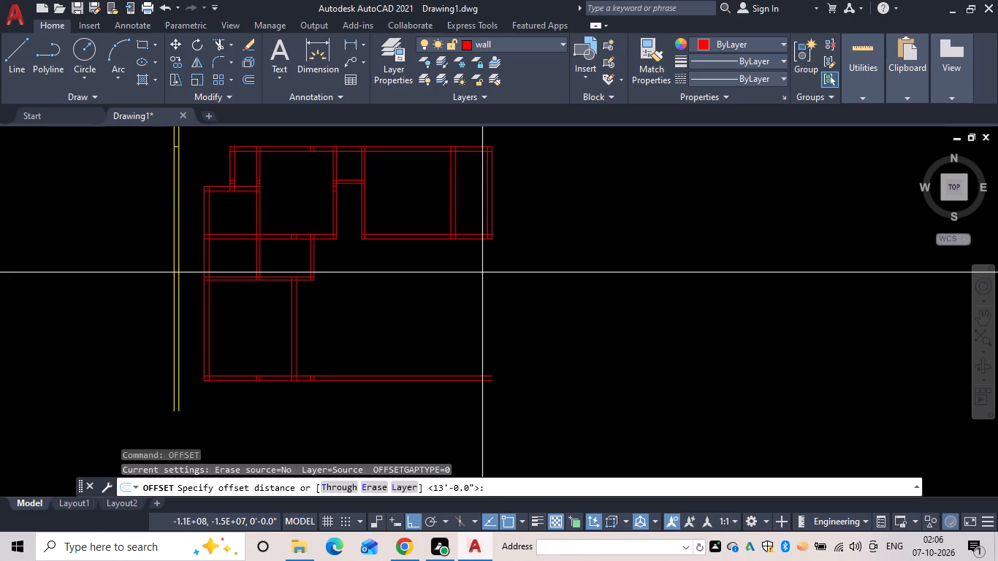
pyautogui.scroll(-1, 649, 256)
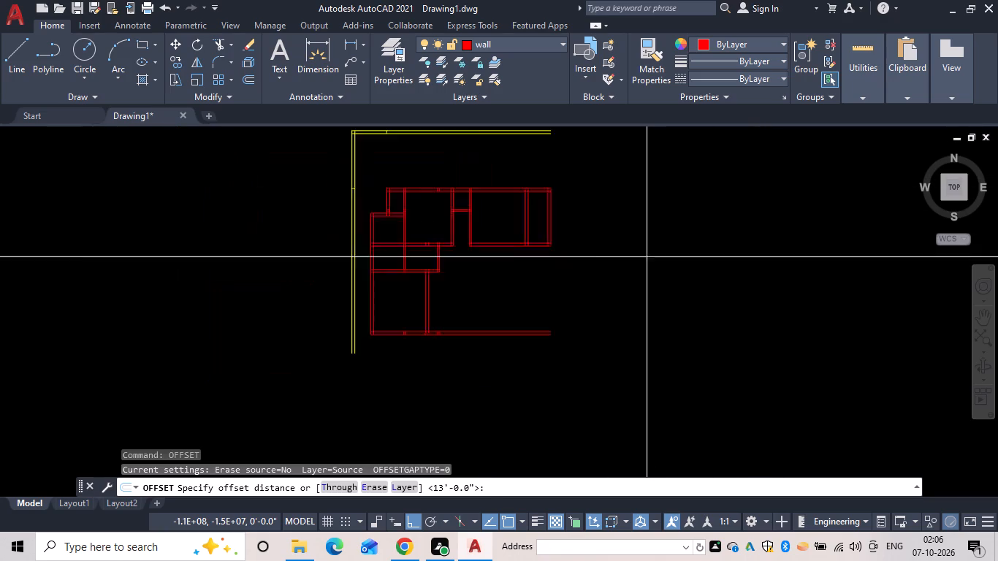
pyautogui.scroll(-1, 645, 259)
pyautogui.moveTo(645, 259); pyautogui.dragTo(633, 270, button='middle')
pyautogui.scroll(3, 569, 207)
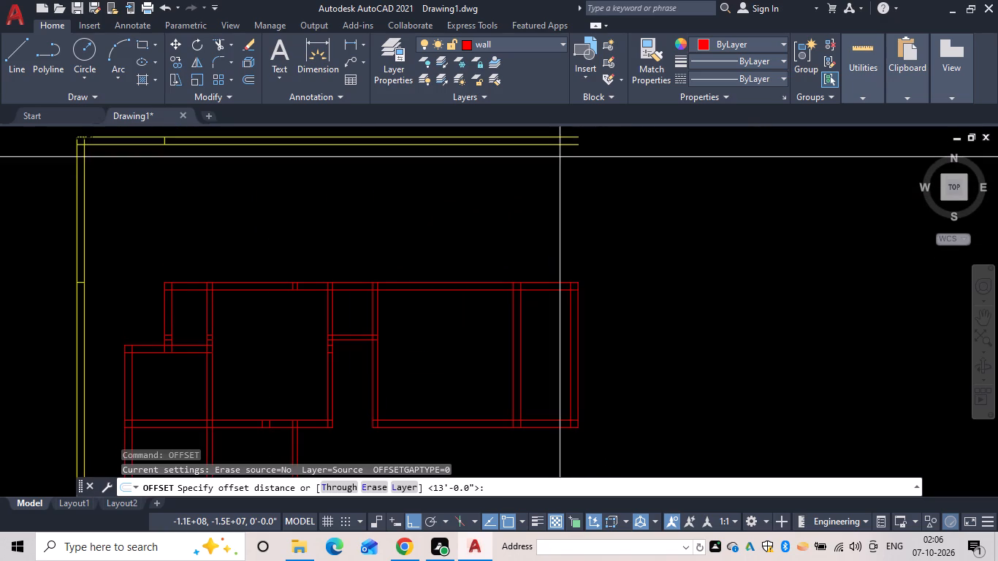
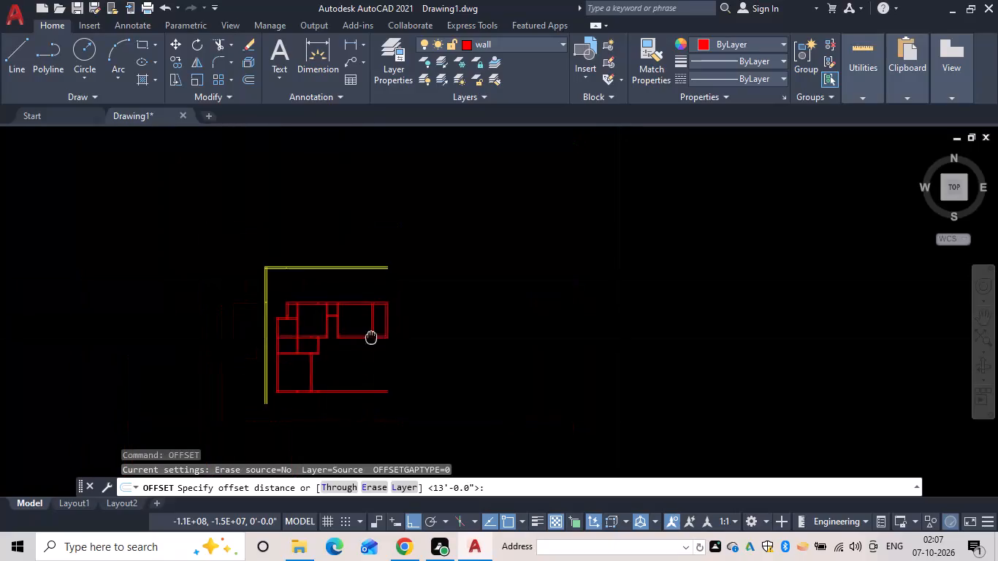
# Offset the outer line of the lower-left room's right wall 7' to the right.
pyautogui.press('Escape')
pyautogui.scroll(3, 277, 329)
pyautogui.moveTo(277, 327); pyautogui.dragTo(348, 316, button='middle')
pyautogui.press('Escape')
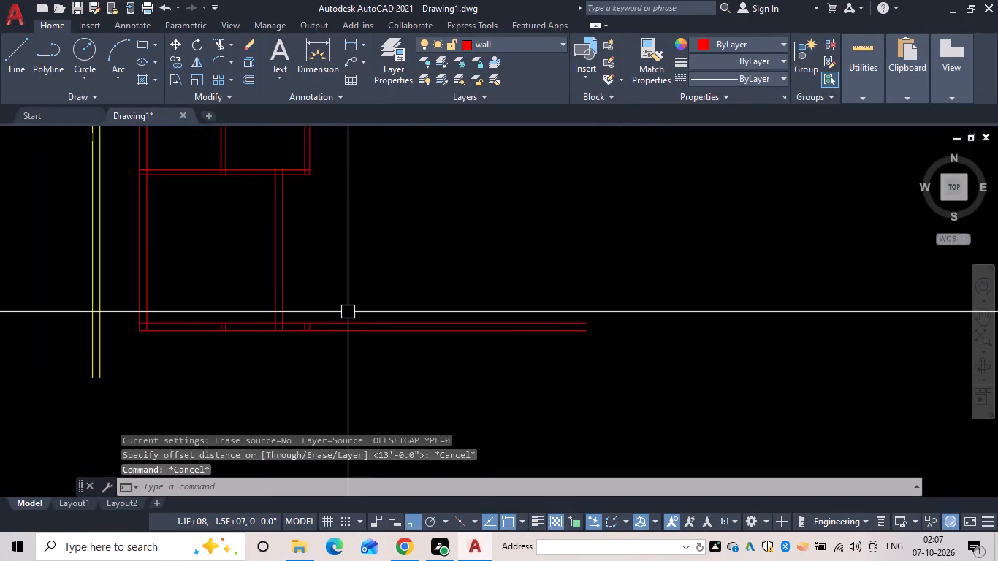
pyautogui.write('of')
pyautogui.press('space')
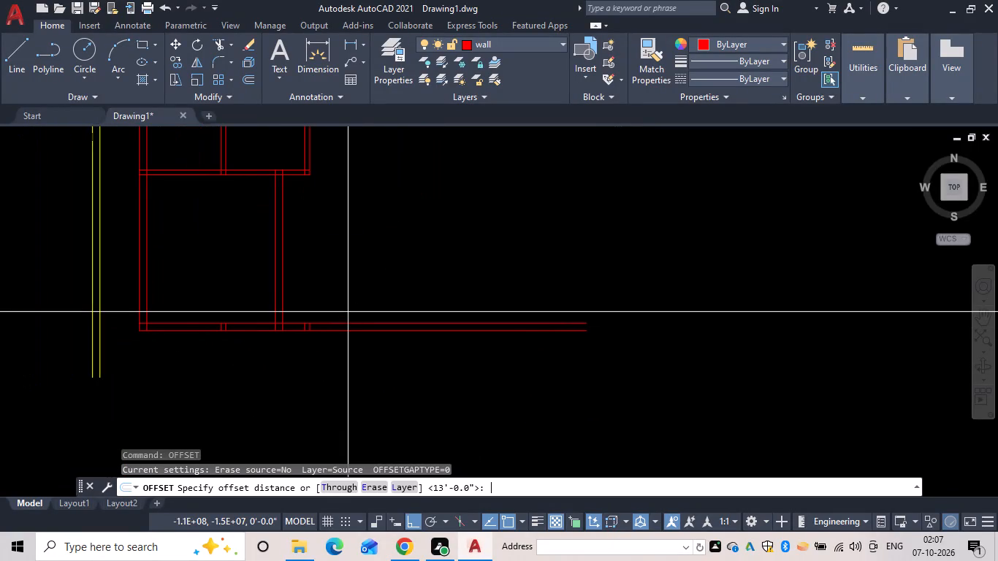
pyautogui.write('7l')
pyautogui.press('BackSpace')
pyautogui.write("'")
pyautogui.press('space')
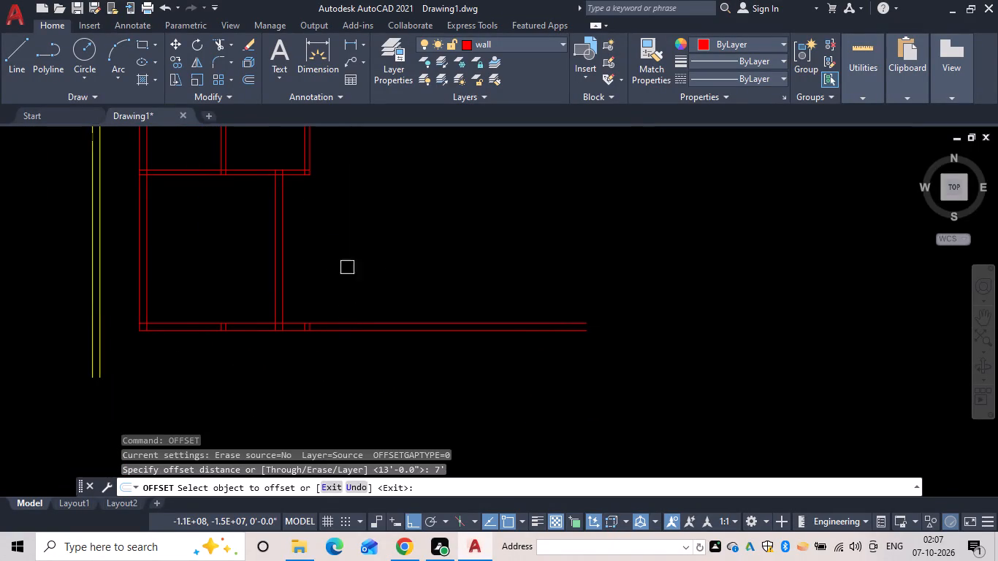
pyautogui.moveTo(284, 272); pyautogui.dragTo(294, 273)
pyautogui.click(376, 264)
pyautogui.press('space')
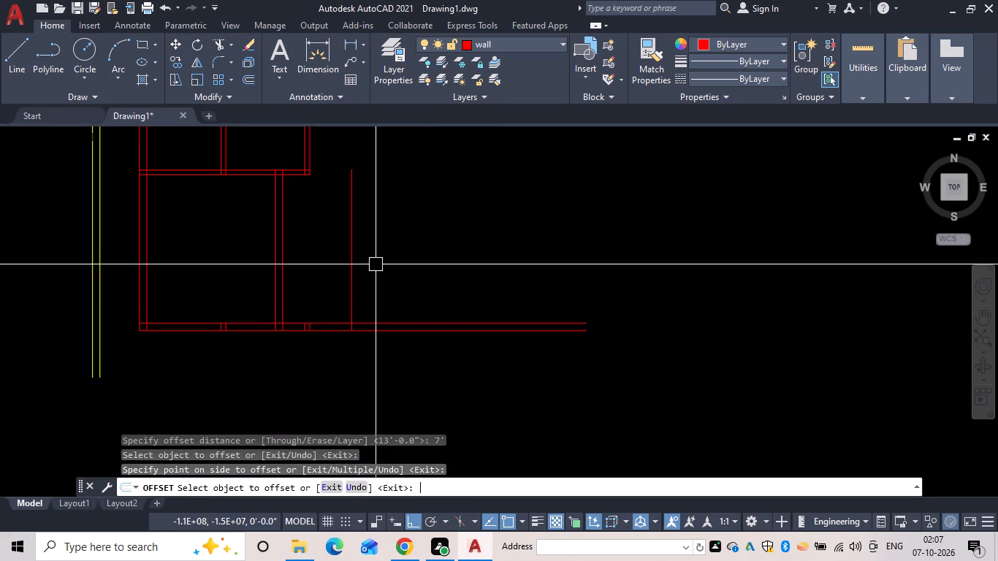
# Offset the new vertical line 9" to the right to give the second wall its thickness.
pyautogui.press('space')
pyautogui.press('9')
pyautogui.press('space')
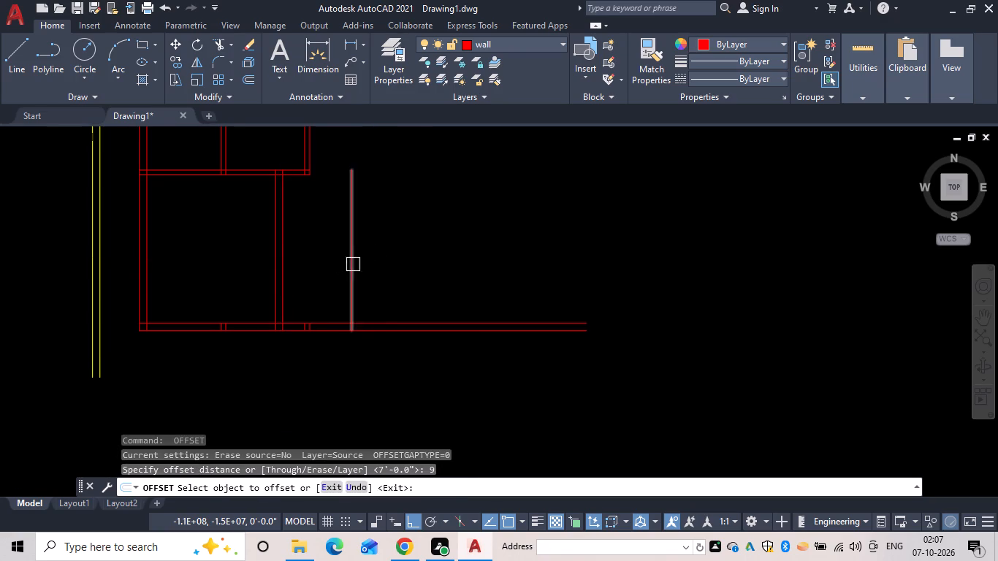
pyautogui.moveTo(353, 264); pyautogui.dragTo(359, 264)
pyautogui.click(394, 263)
pyautogui.press('Escape')
# Offset the upper line of the bottom wall 3'6" upward for the start of the staircase.
pyautogui.write('of')
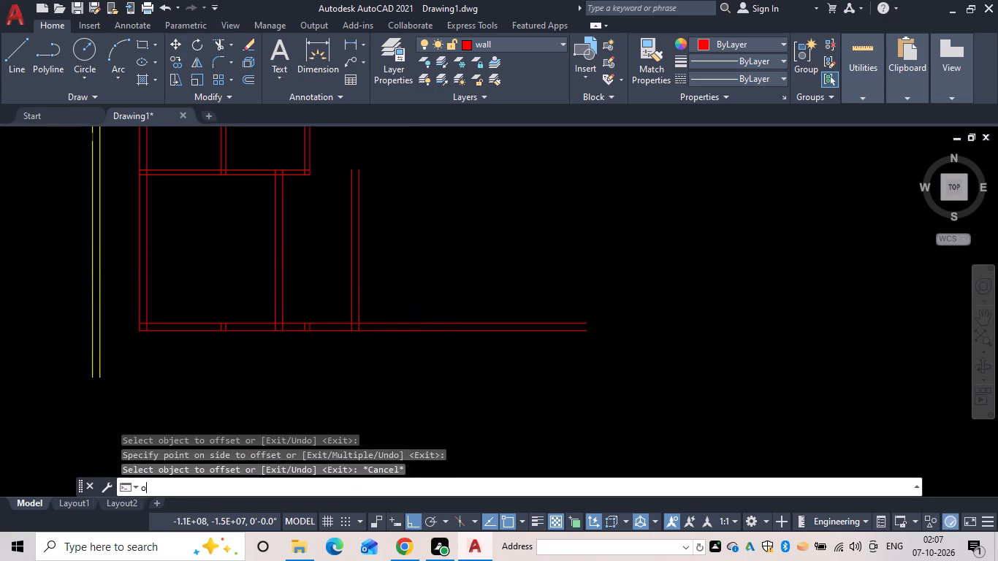
pyautogui.press('space')
pyautogui.write('3\'6"')
pyautogui.press('space')
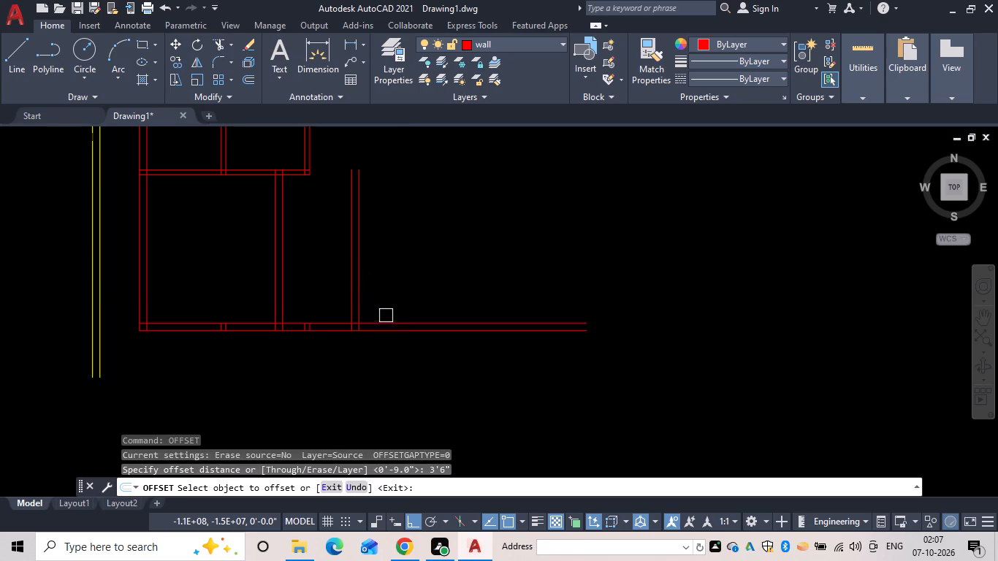
pyautogui.moveTo(386, 319); pyautogui.dragTo(386, 310)
pyautogui.click(385, 277)
pyautogui.press('space')
# Offset the new horizontal line upward eight times in succession at 1' spacing to form the stair treads.
pyautogui.press('space')
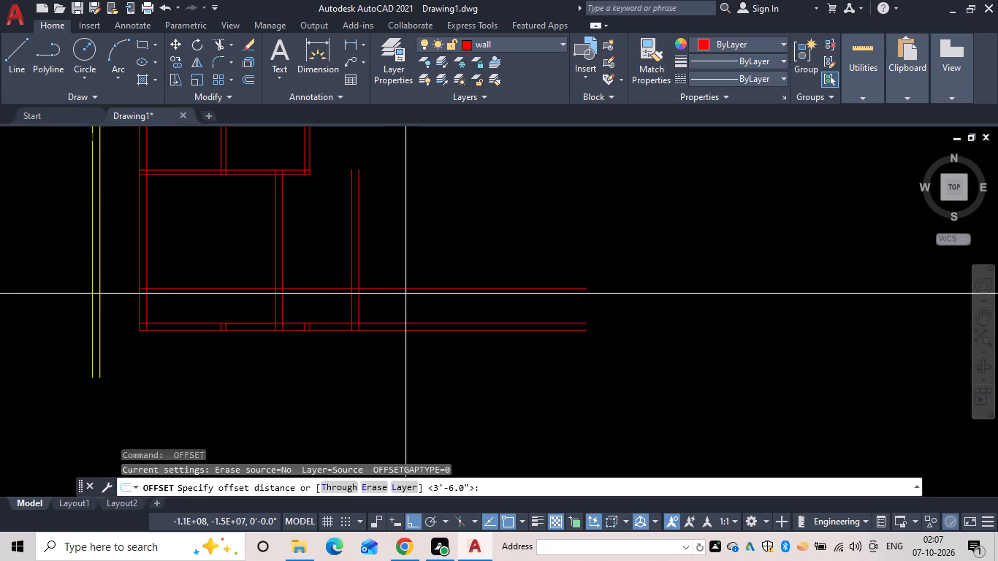
pyautogui.write("1'")
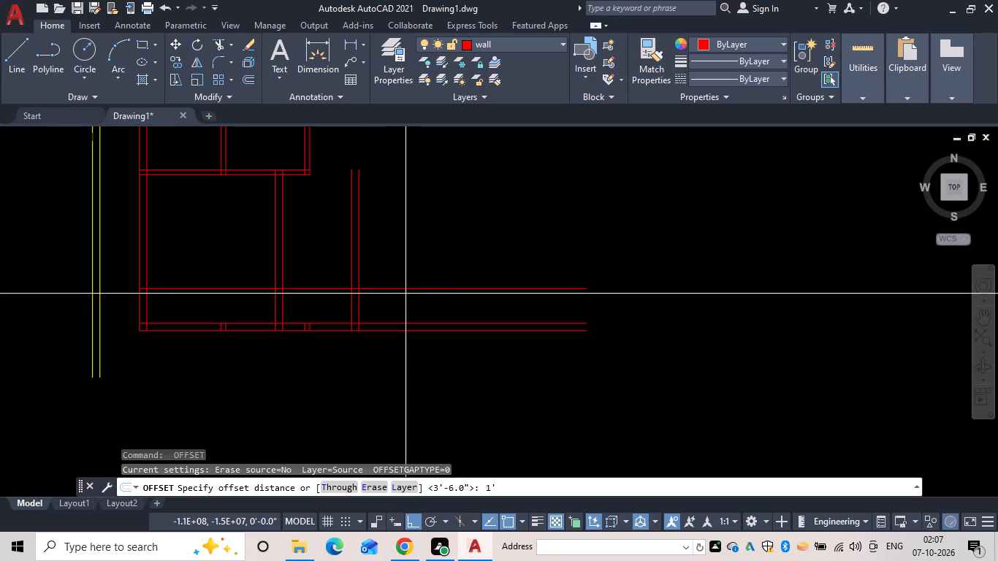
pyautogui.press('space')
pyautogui.click(405, 291)
pyautogui.click(406, 251)
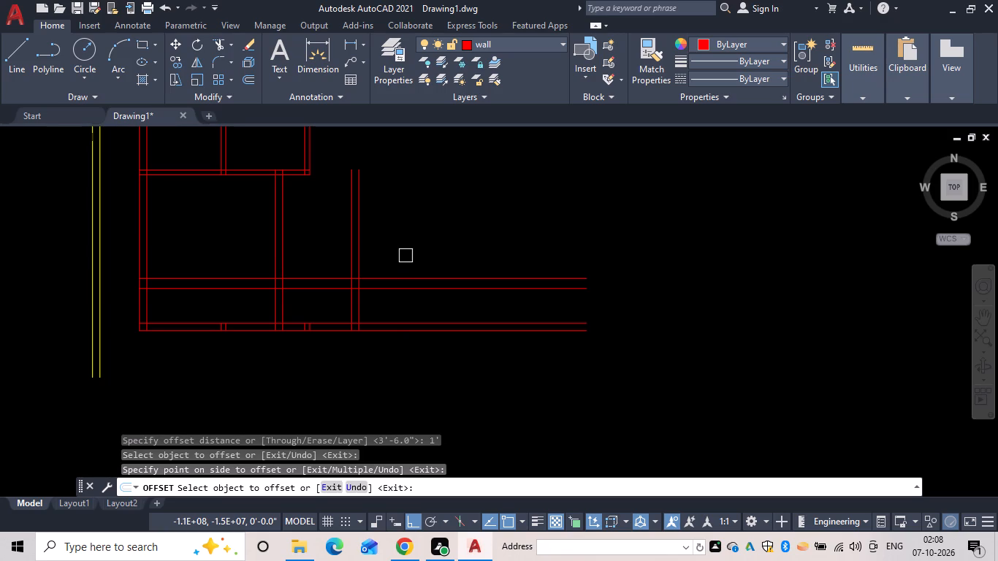
pyautogui.click(444, 277)
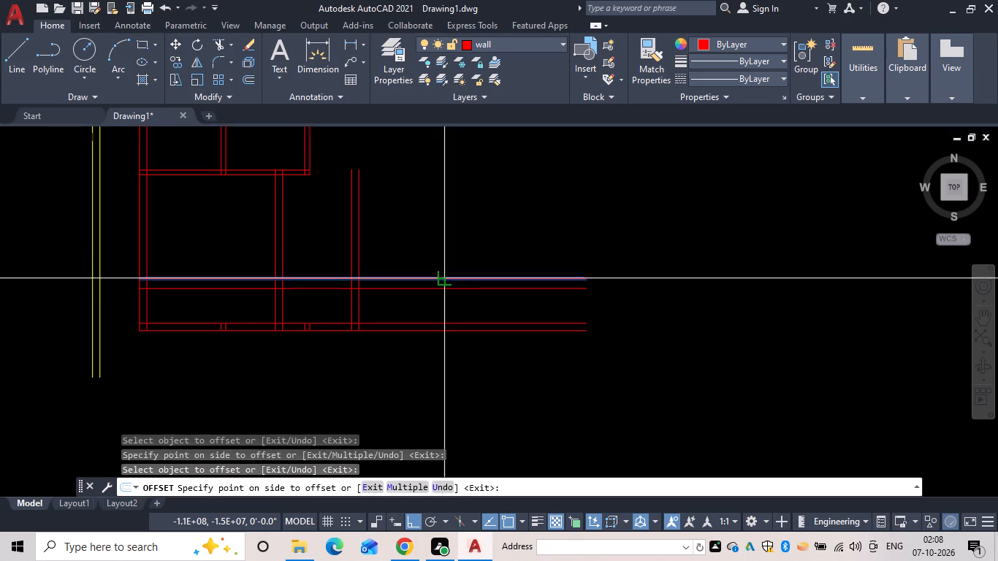
pyautogui.click(470, 241)
pyautogui.click(458, 266)
pyautogui.click(472, 230)
pyautogui.click(465, 256)
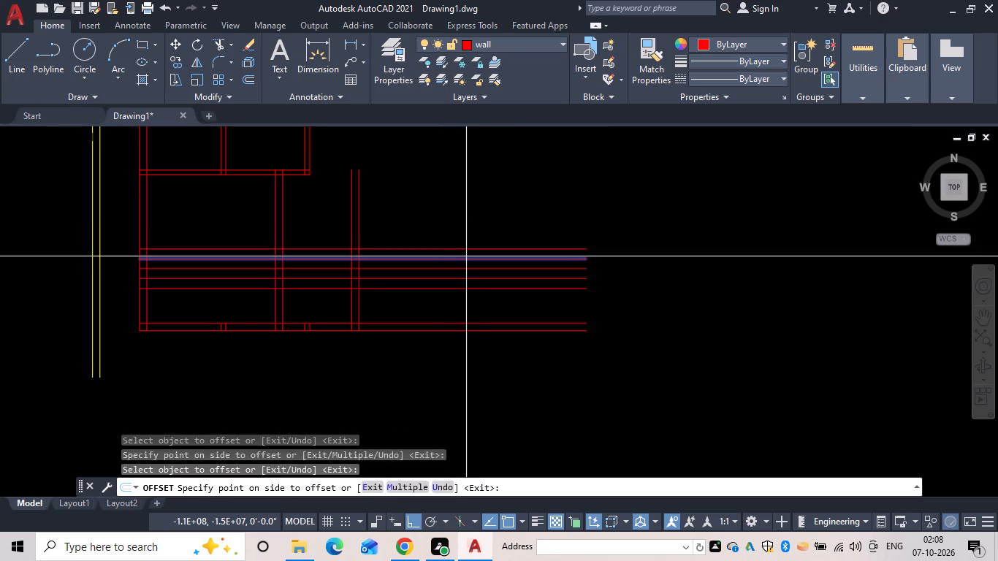
pyautogui.click(467, 240)
pyautogui.click(471, 251)
pyautogui.click(481, 222)
pyautogui.click(481, 234)
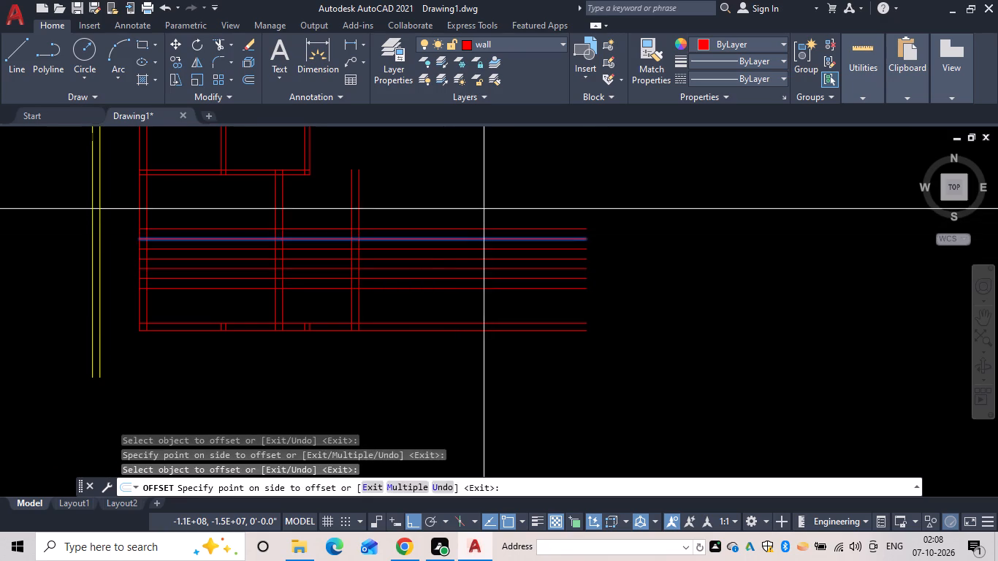
pyautogui.moveTo(484, 207); pyautogui.dragTo(484, 215)
pyautogui.click(483, 227)
pyautogui.click(484, 209)
pyautogui.click(484, 215)
pyautogui.click(490, 191)
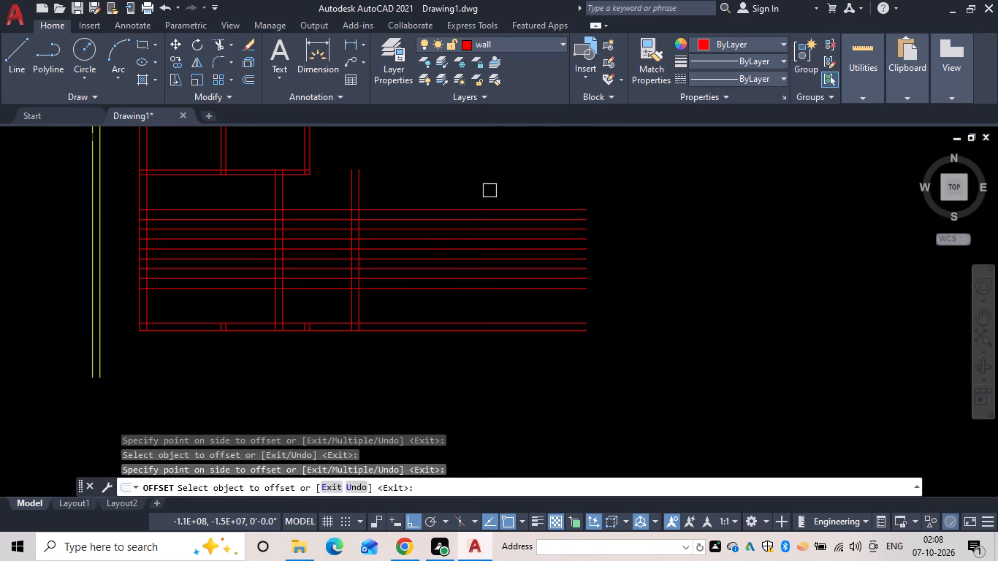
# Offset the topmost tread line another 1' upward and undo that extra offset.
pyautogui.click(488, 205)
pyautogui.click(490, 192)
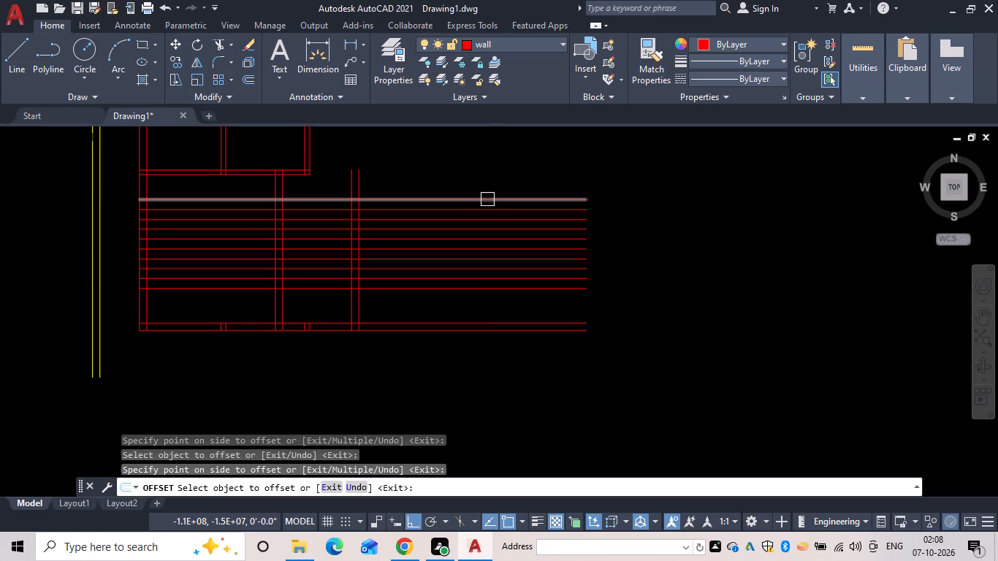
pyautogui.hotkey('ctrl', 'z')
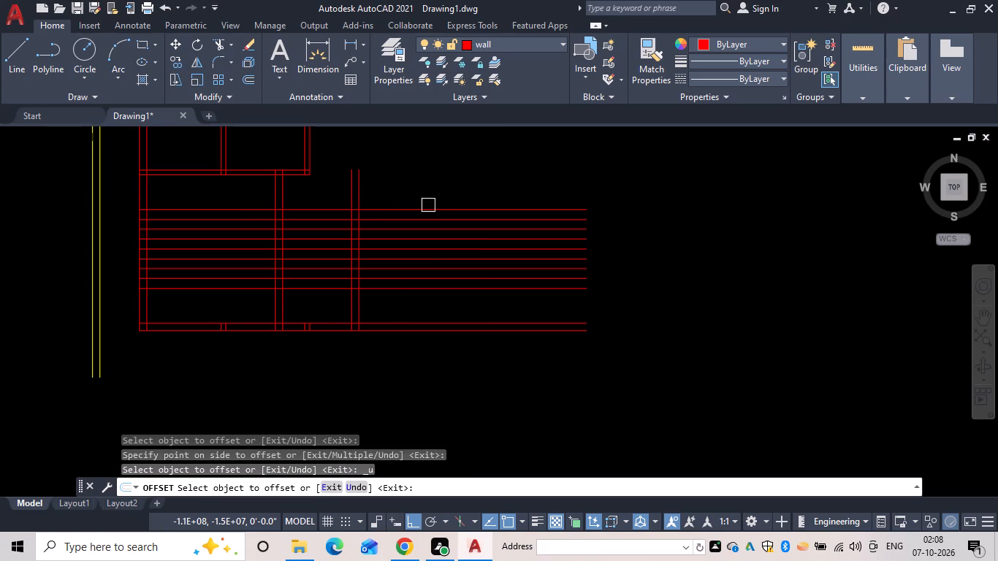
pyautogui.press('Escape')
# Trim the tread lines inside the lower-left room and beyond the staircase's right wall.
pyautogui.write('tr')
pyautogui.press('space')
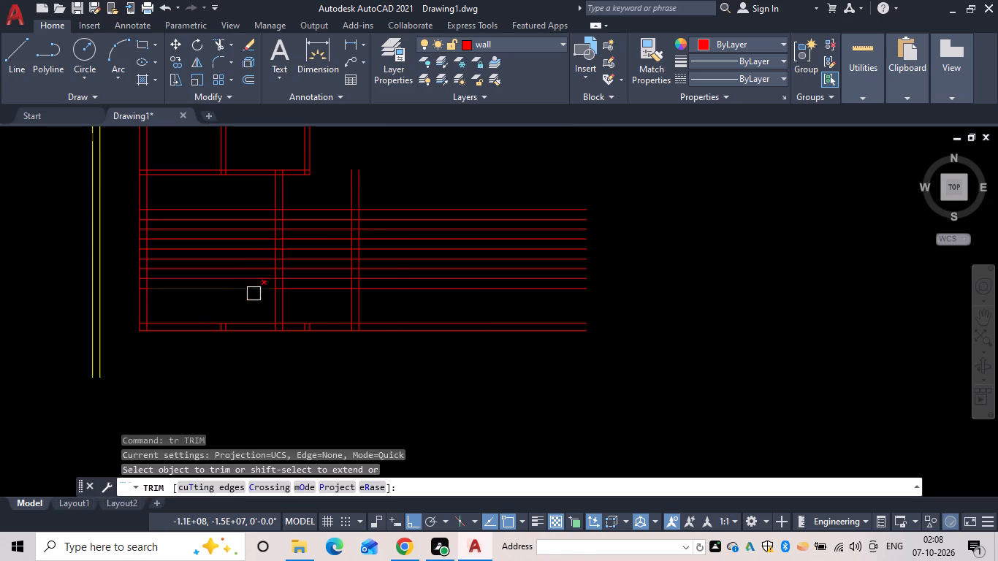
pyautogui.moveTo(235, 310); pyautogui.dragTo(242, 201)
pyautogui.moveTo(498, 298); pyautogui.dragTo(470, 203)
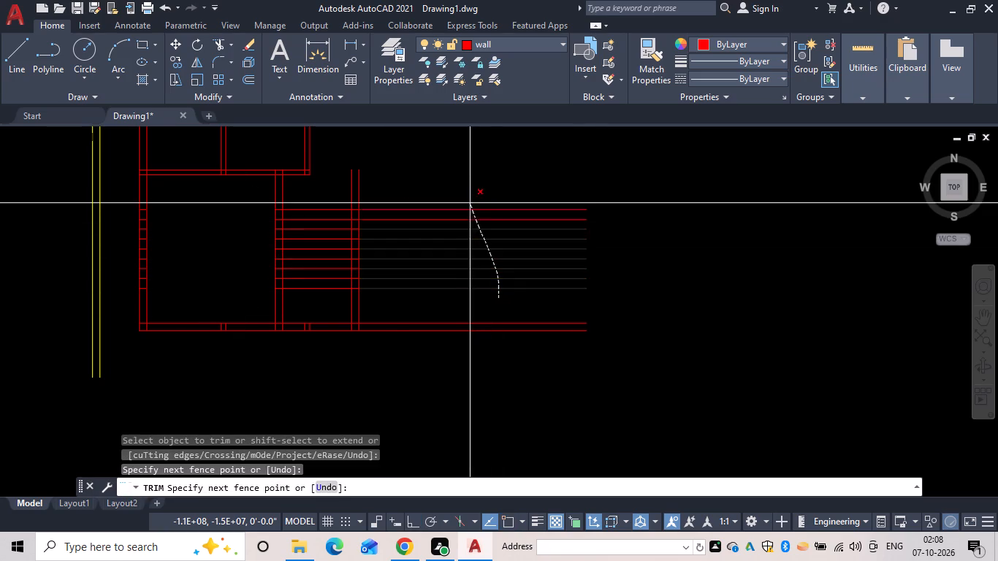
pyautogui.moveTo(470, 203); pyautogui.dragTo(465, 186)
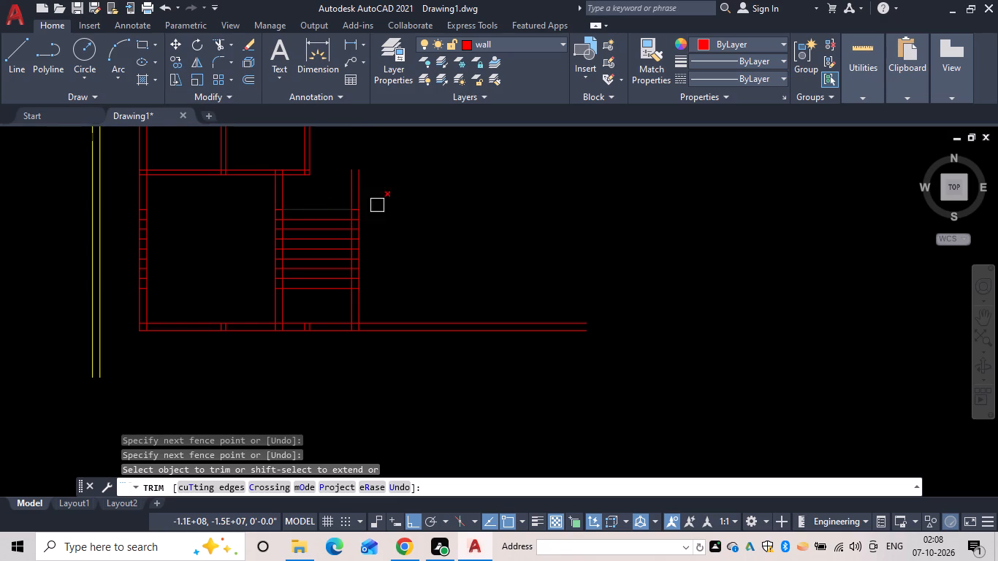
# Draw a vertical centre line through the treads from the lowest to the topmost tread line.
pyautogui.press('Escape')
pyautogui.write('l')
pyautogui.press('space')
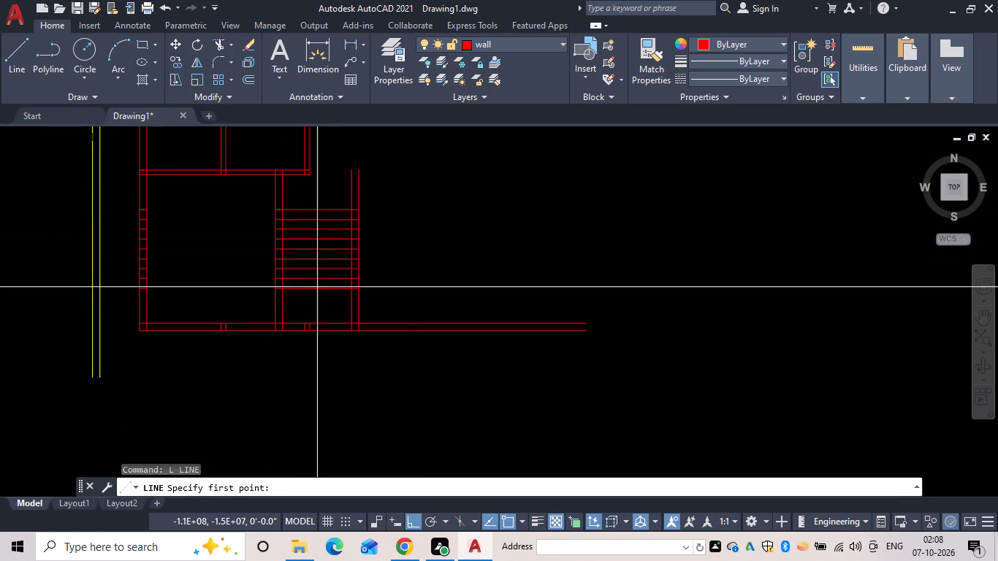
pyautogui.moveTo(319, 288); pyautogui.dragTo(319, 280)
pyautogui.click(316, 205)
pyautogui.press('Escape')
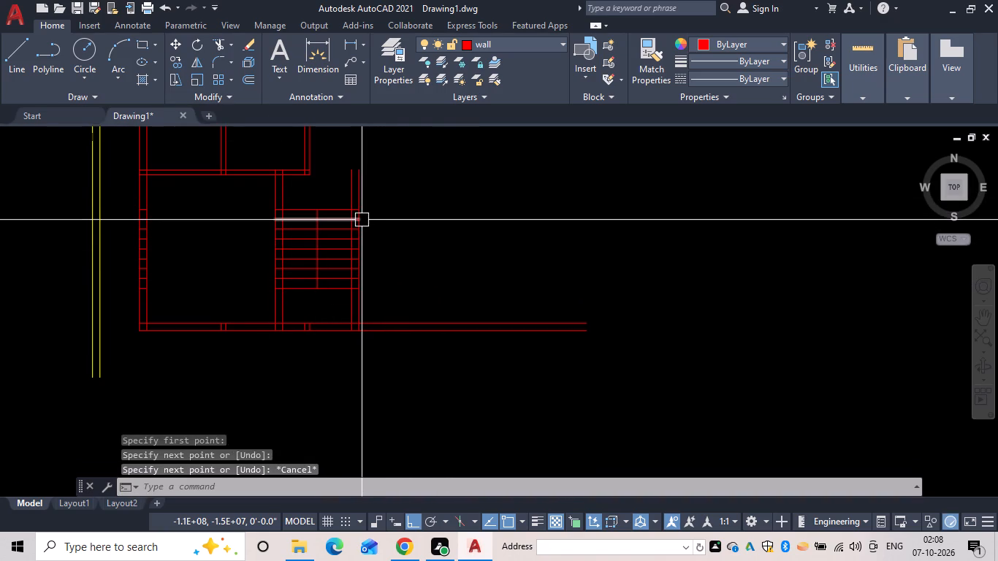
# Trim both lines of the staircase's right wall where they project above the topmost tread.
pyautogui.press('Escape')
pyautogui.write('tr')
pyautogui.press('space')
pyautogui.moveTo(376, 198); pyautogui.dragTo(350, 186)
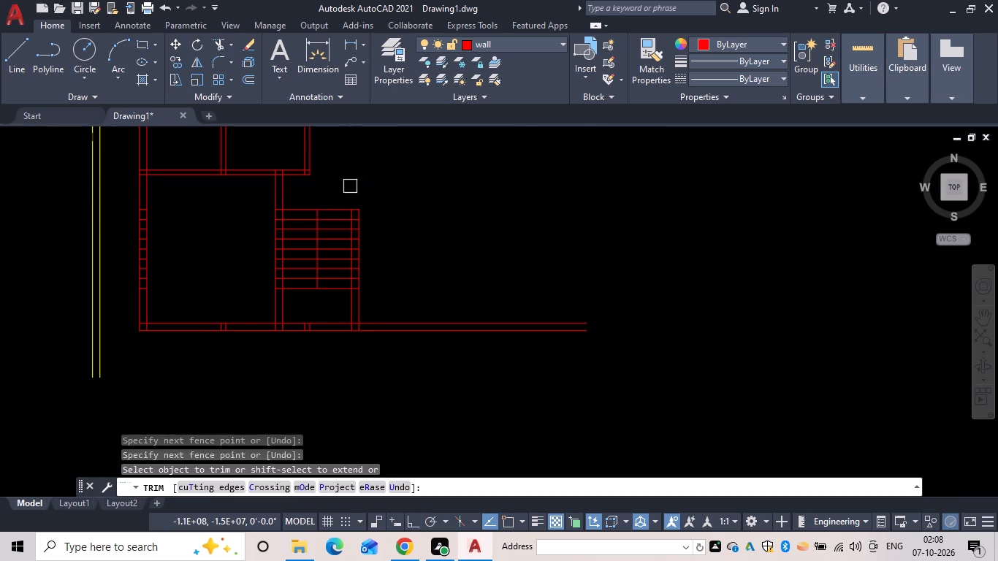
pyautogui.press('Escape')
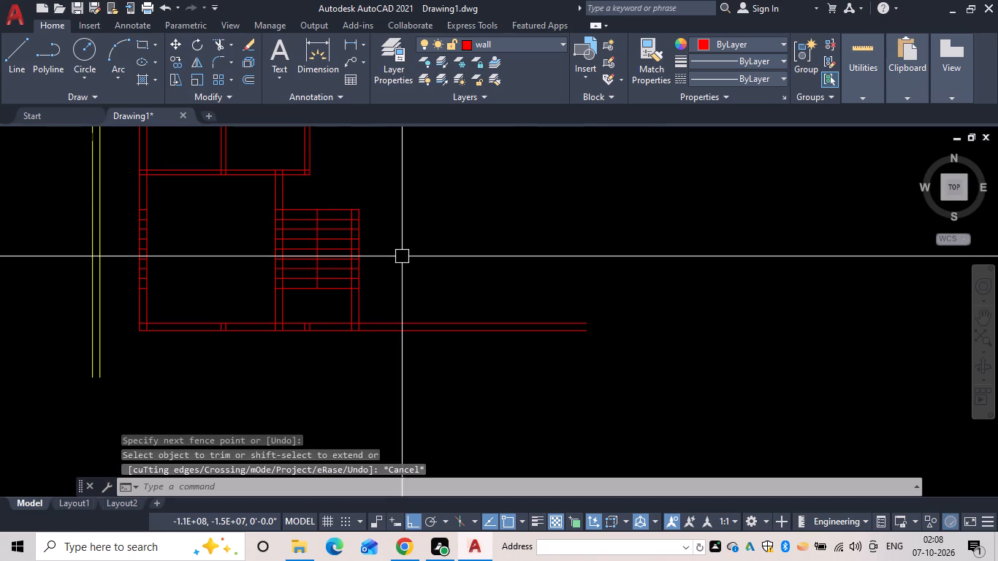
pyautogui.press('Escape')
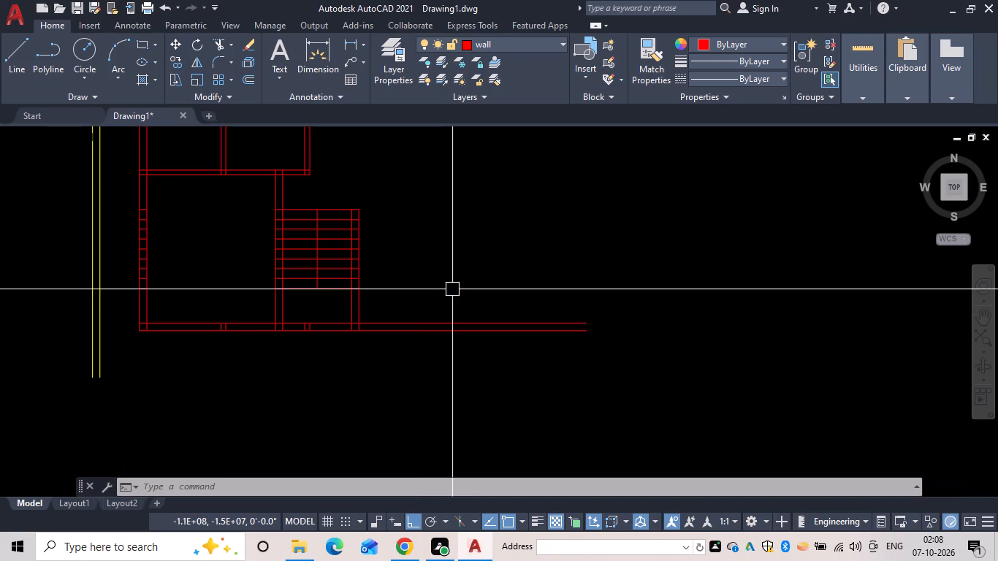
# Offset the upper line of the bottom wall 4'9" upward.
pyautogui.write('of 4\'9"')
pyautogui.press('space')
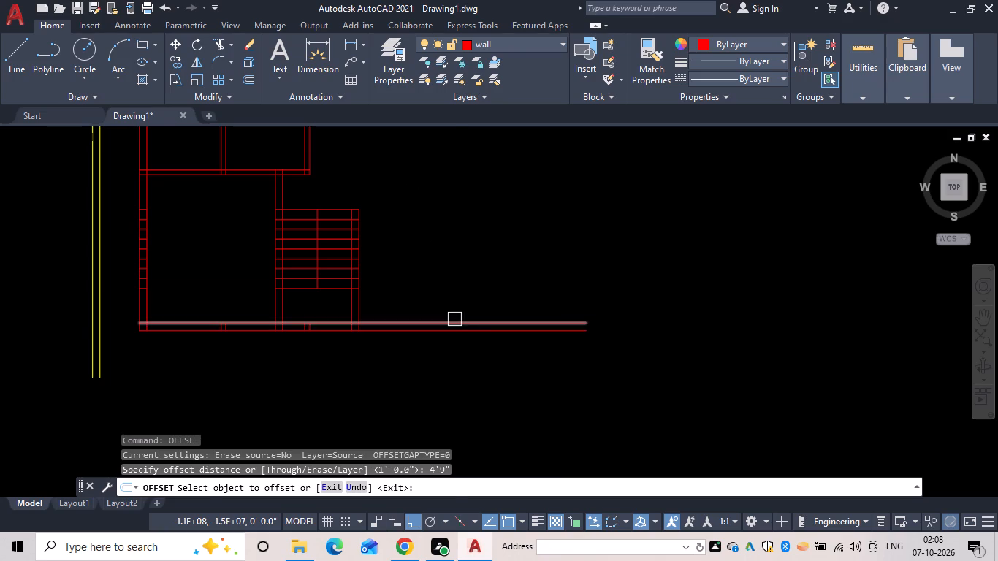
pyautogui.moveTo(454, 319); pyautogui.dragTo(454, 312)
pyautogui.scroll(2, 432, 259)
pyautogui.click(432, 259)
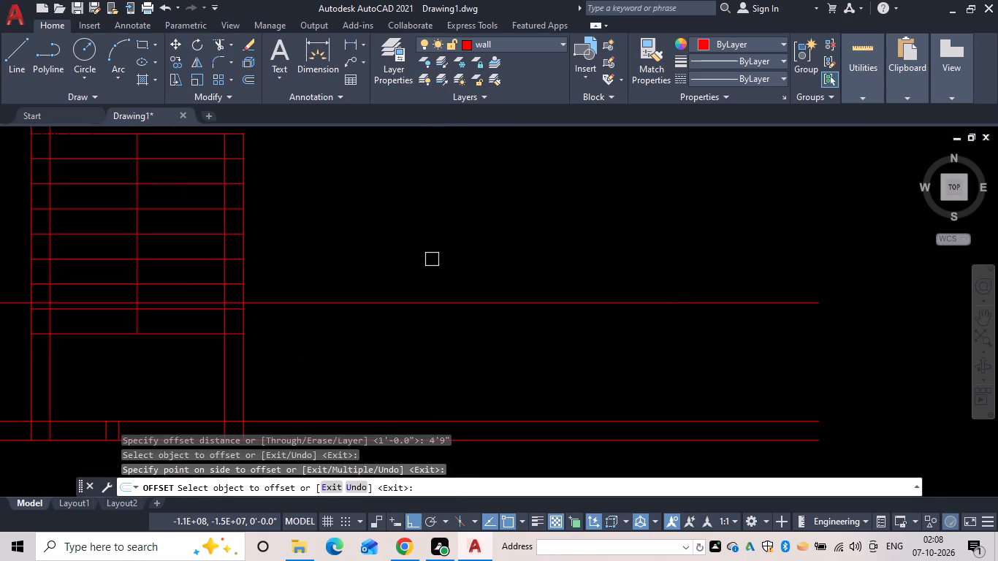
pyautogui.scroll(-2, 432, 259)
pyautogui.moveTo(432, 259); pyautogui.dragTo(428, 237, button='middle')
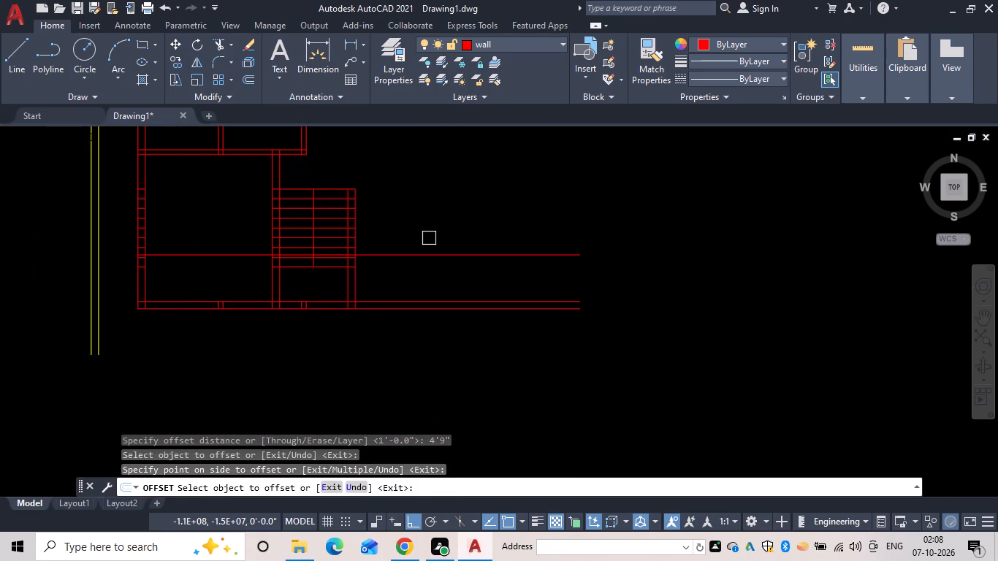
pyautogui.press('space')
# Offset the new horizontal line 6" upward to form a wall.
pyautogui.press('space')
pyautogui.write('6')
pyautogui.press('space')
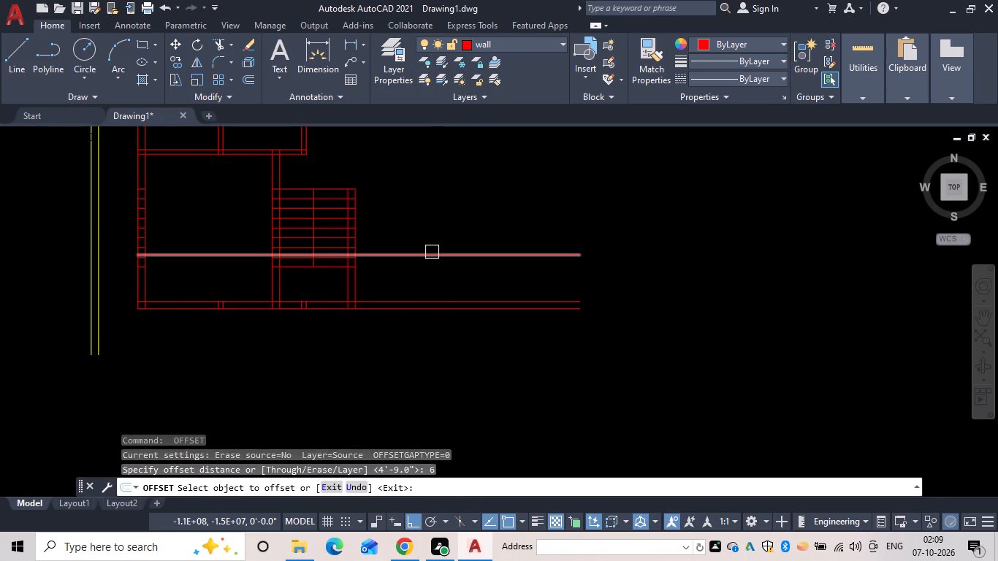
pyautogui.click(432, 252)
pyautogui.click(432, 237)
pyautogui.scroll(4, 346, 253)
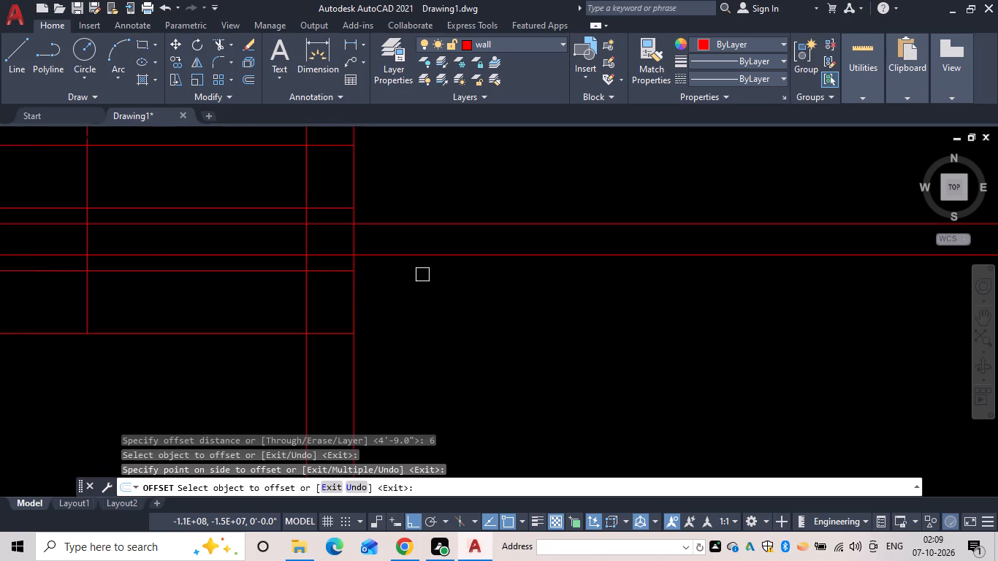
pyautogui.scroll(-4, 368, 290)
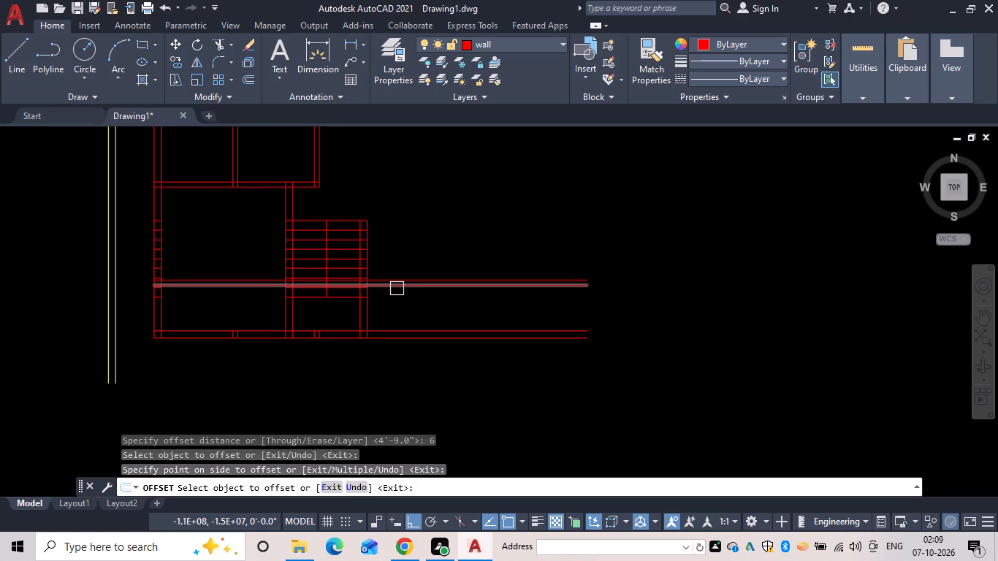
pyautogui.press('Escape')
# Trim both lines of the new horizontal wall between the stair's centre line and its right wall.
pyautogui.write('tr')
pyautogui.press('space')
pyautogui.scroll(5, 349, 276)
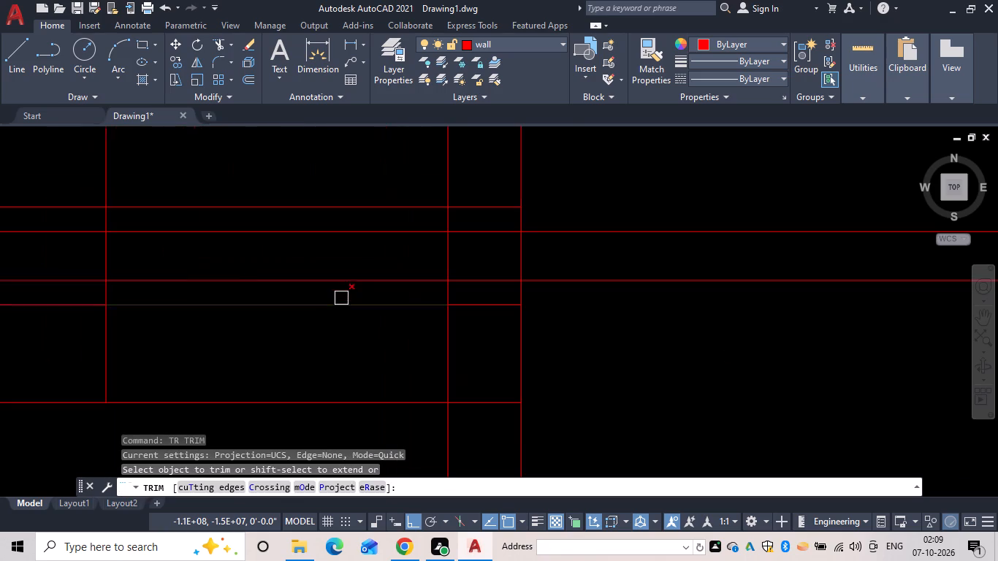
pyautogui.click(354, 280)
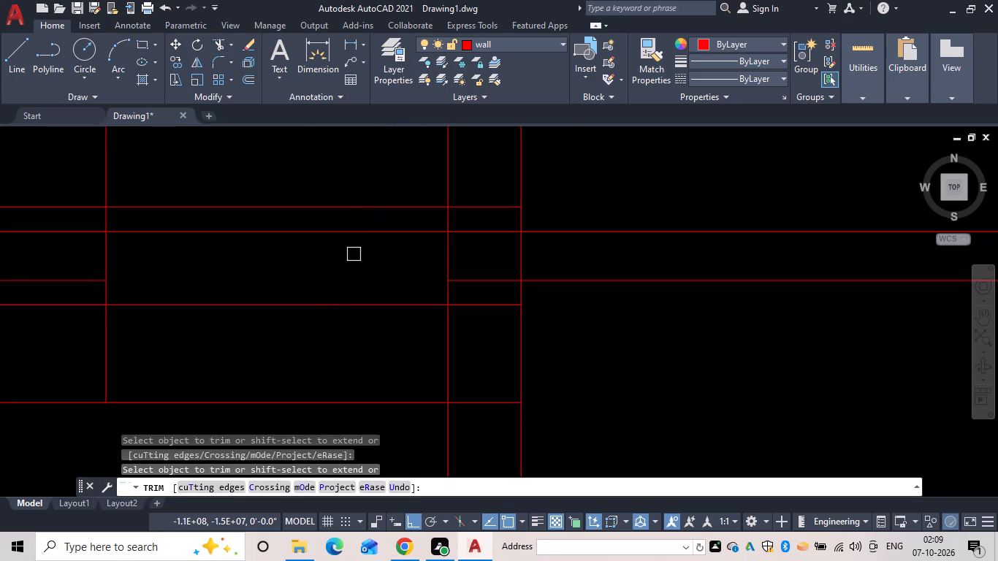
pyautogui.click(362, 232)
pyautogui.scroll(-4, 332, 243)
pyautogui.moveTo(338, 245); pyautogui.dragTo(434, 258, button='middle')
pyautogui.press('Escape')
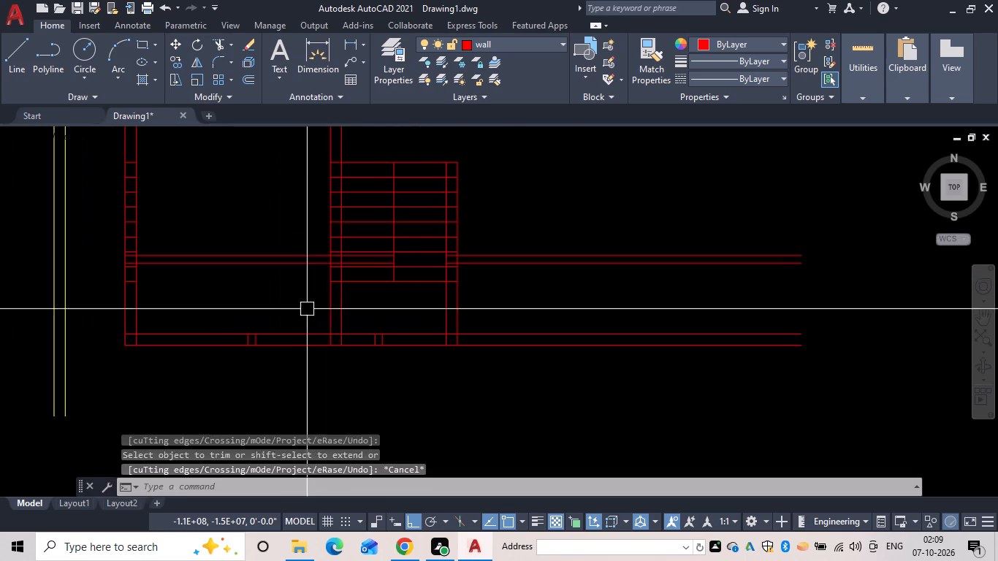
# Erase the two leftover horizontal wall lines running from the left outer wall to the stair's centre line.
pyautogui.moveTo(304, 307); pyautogui.dragTo(281, 245)
pyautogui.click(267, 223)
pyautogui.write('e')
pyautogui.press('space')
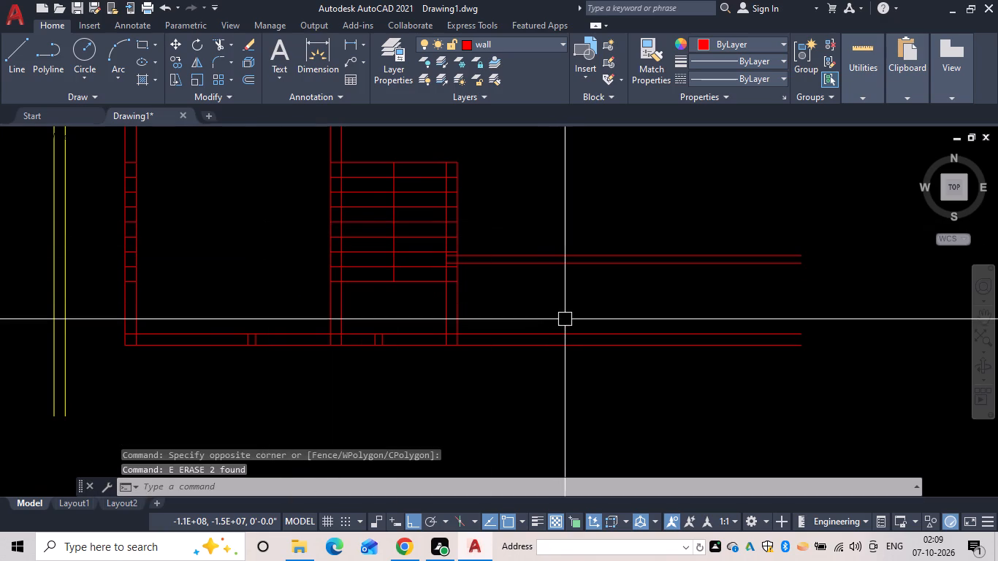
# Offset the outer line of the stair's right wall 4' to the right.
pyautogui.moveTo(562, 299); pyautogui.dragTo(491, 285, button='middle')
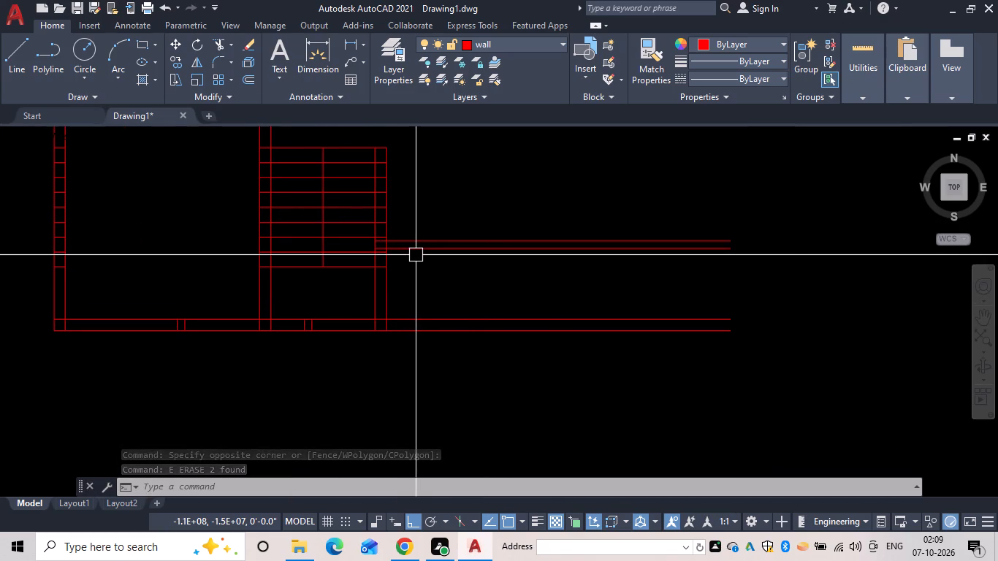
pyautogui.press('Escape')
pyautogui.press('Escape')
pyautogui.press('Escape')
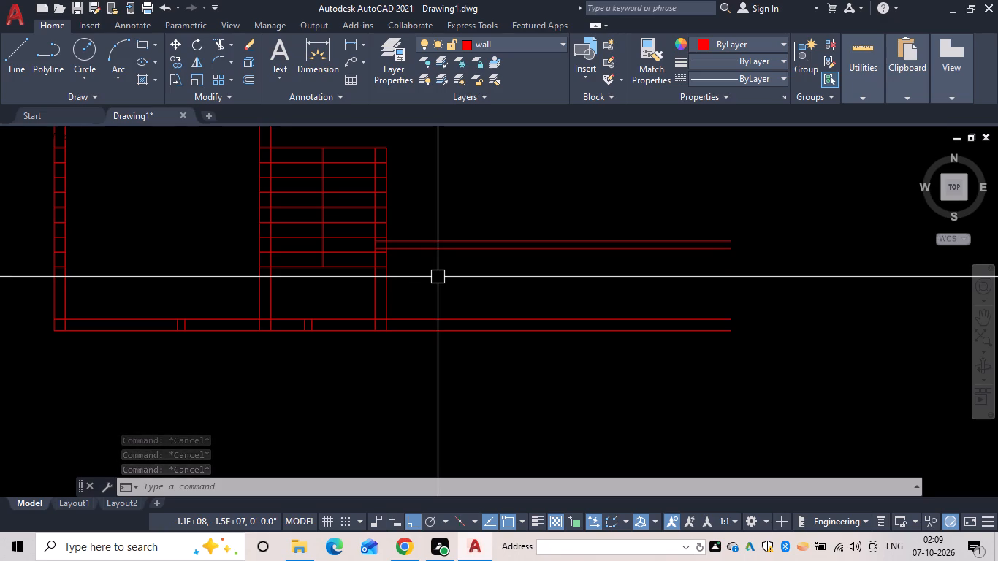
pyautogui.press('Escape')
pyautogui.write('of')
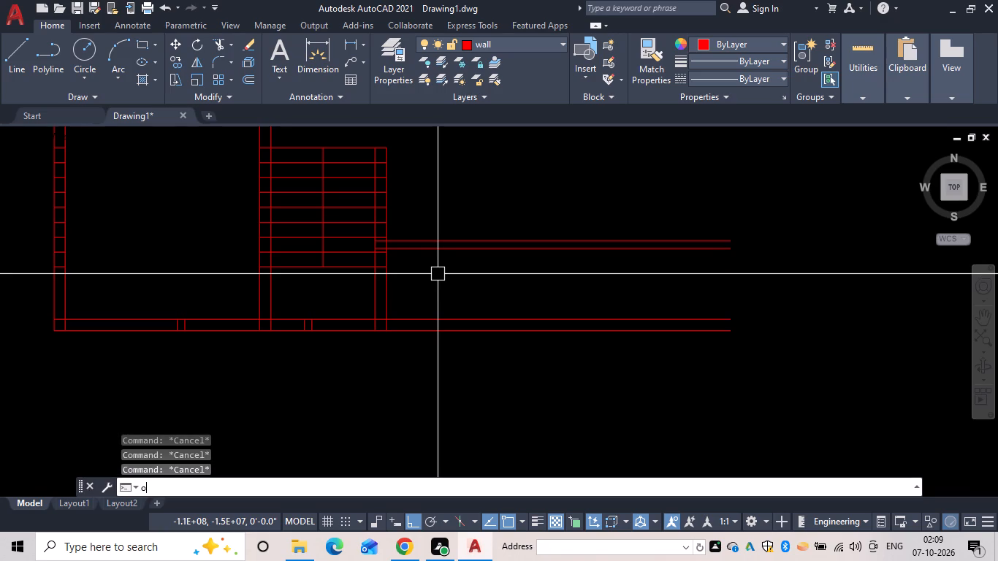
pyautogui.press('space')
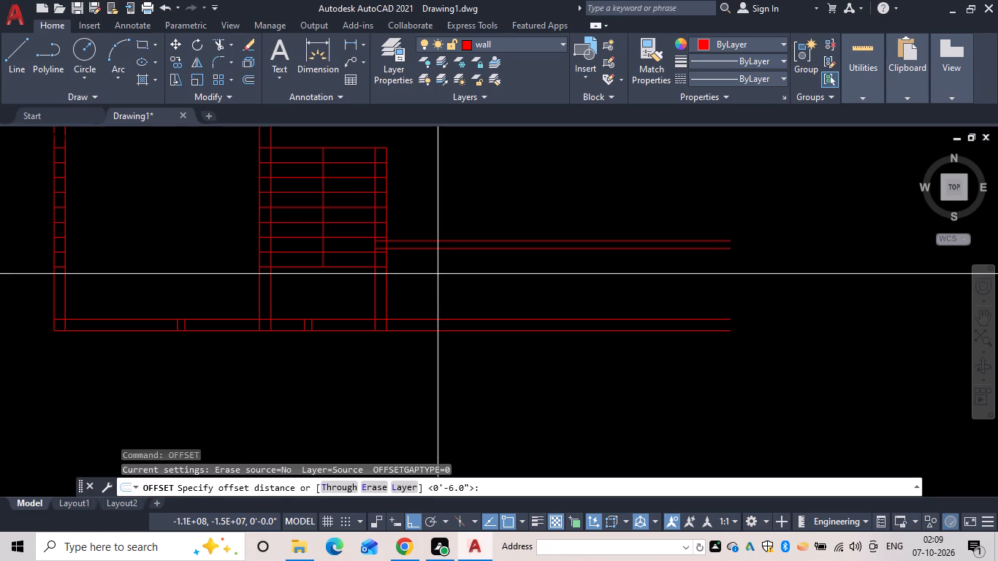
pyautogui.write("4'")
pyautogui.press('space')
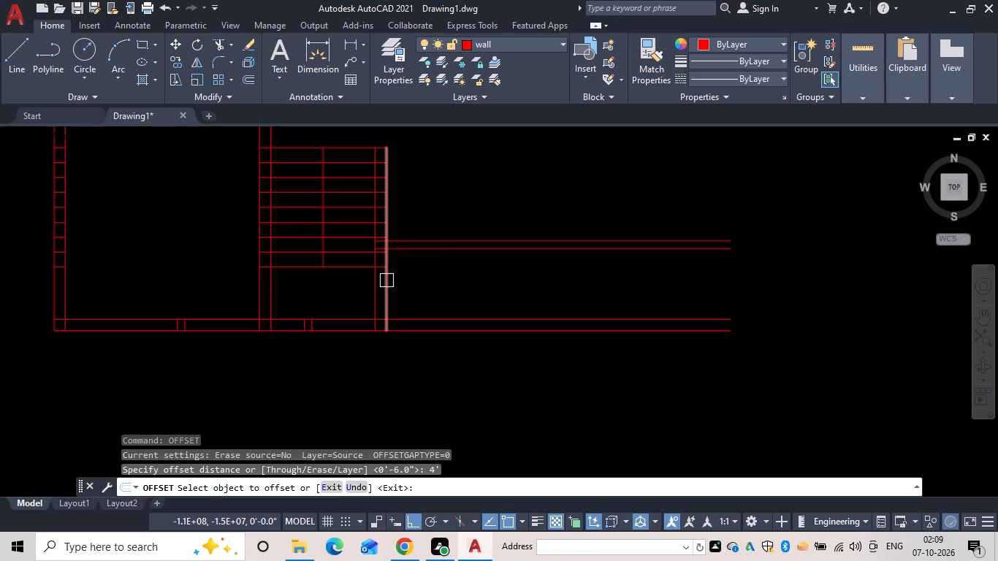
pyautogui.moveTo(386, 281); pyautogui.dragTo(416, 293)
pyautogui.click(449, 299)
pyautogui.press('space')
# Offset the new vertical line 6" to the right to form a wall.
pyautogui.press('space')
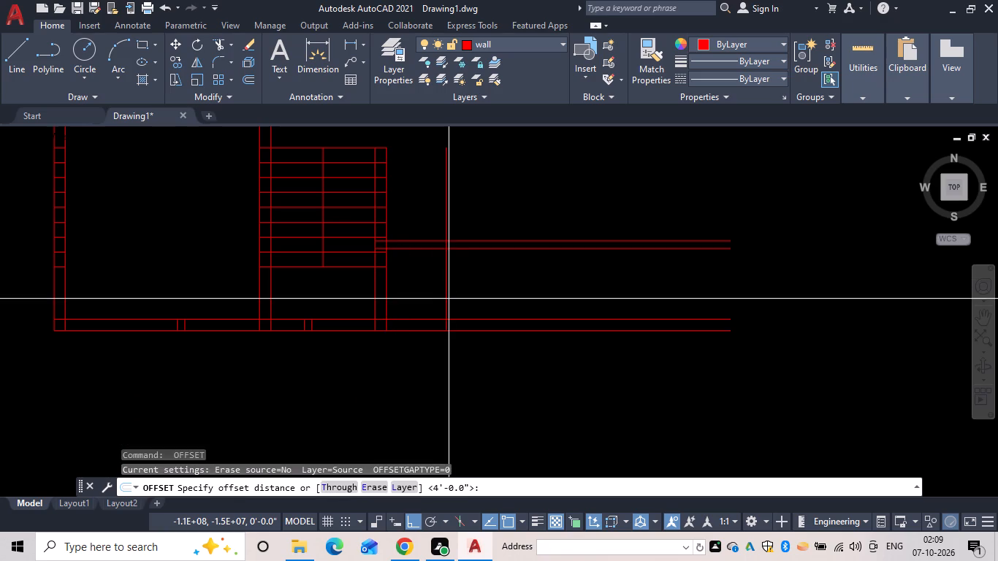
pyautogui.write('6')
pyautogui.press('space')
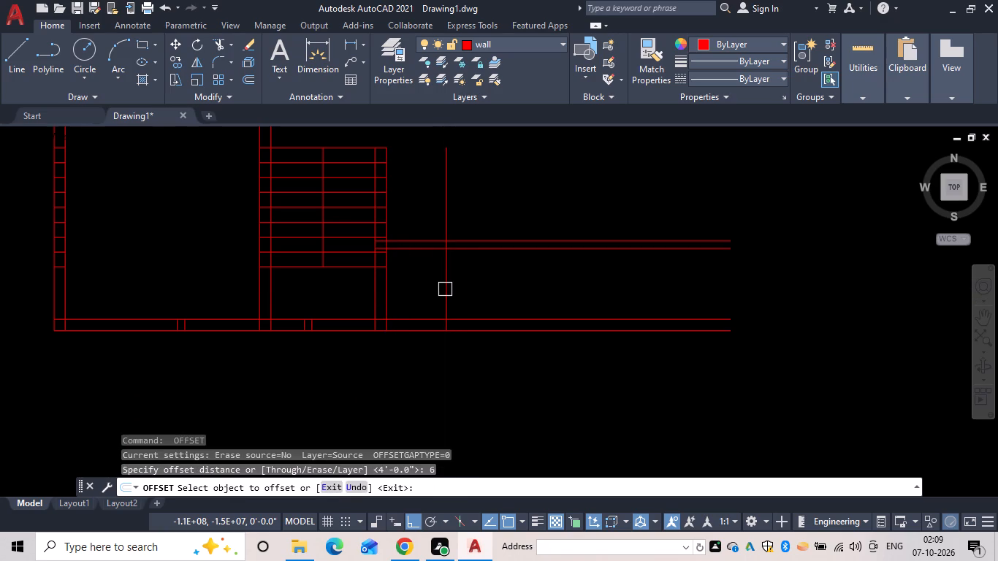
pyautogui.moveTo(446, 287); pyautogui.dragTo(460, 287)
pyautogui.click(478, 286)
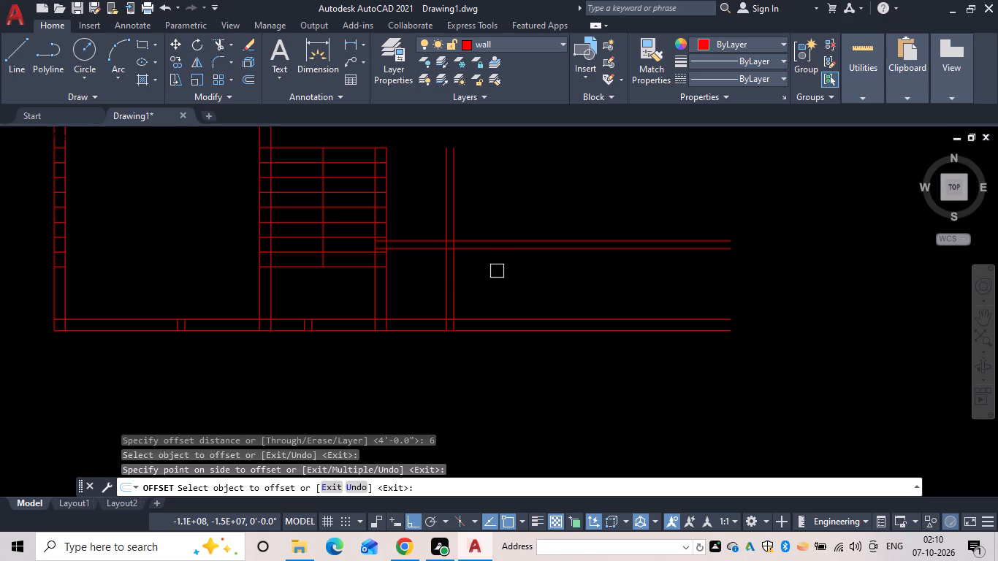
pyautogui.middleClick(498, 279)
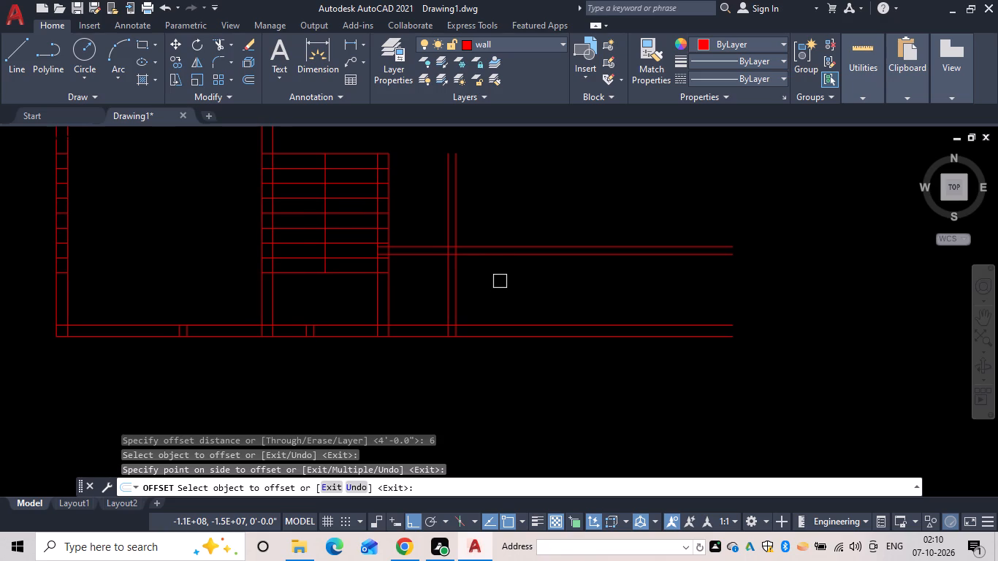
pyautogui.press('Escape')
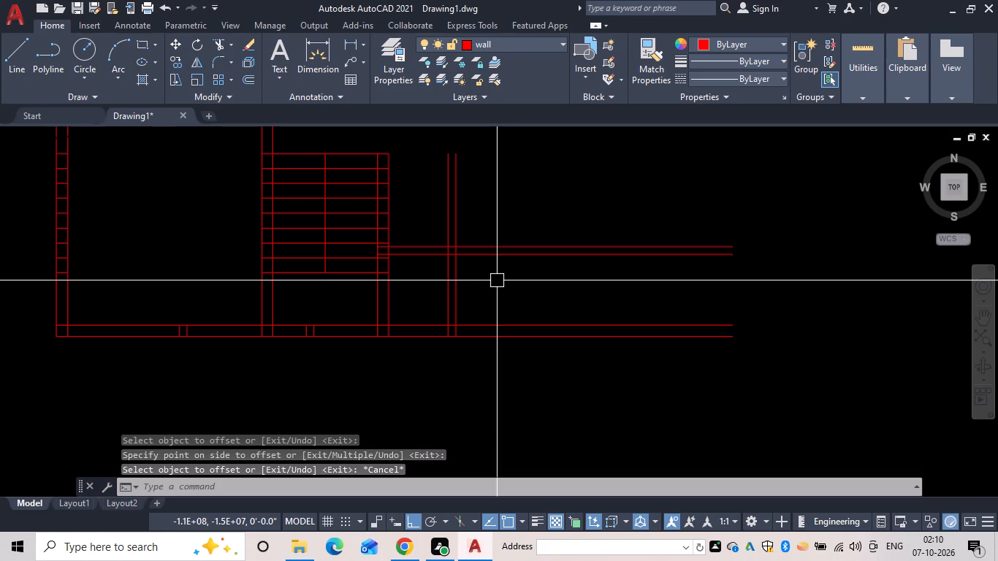
# Offset the upper line of the horizontal wall right of the stair 5'9" upward.
pyautogui.write('of 5\'9"')
pyautogui.press('space')
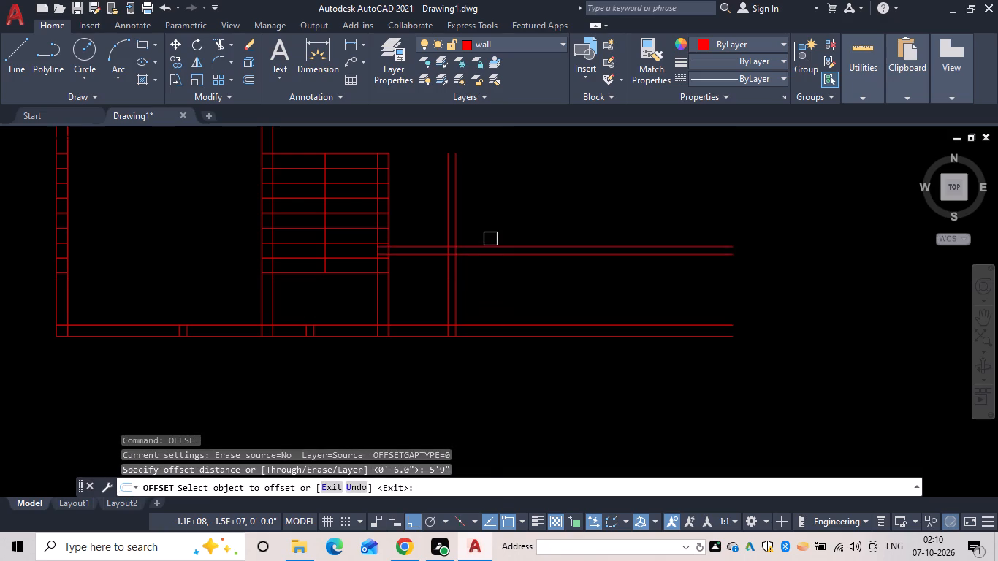
pyautogui.moveTo(490, 243); pyautogui.dragTo(493, 229)
pyautogui.click(485, 164)
pyautogui.press('space')
# Offset the new horizontal line 6" upward to form a wall level with the stair's top.
pyautogui.press('space')
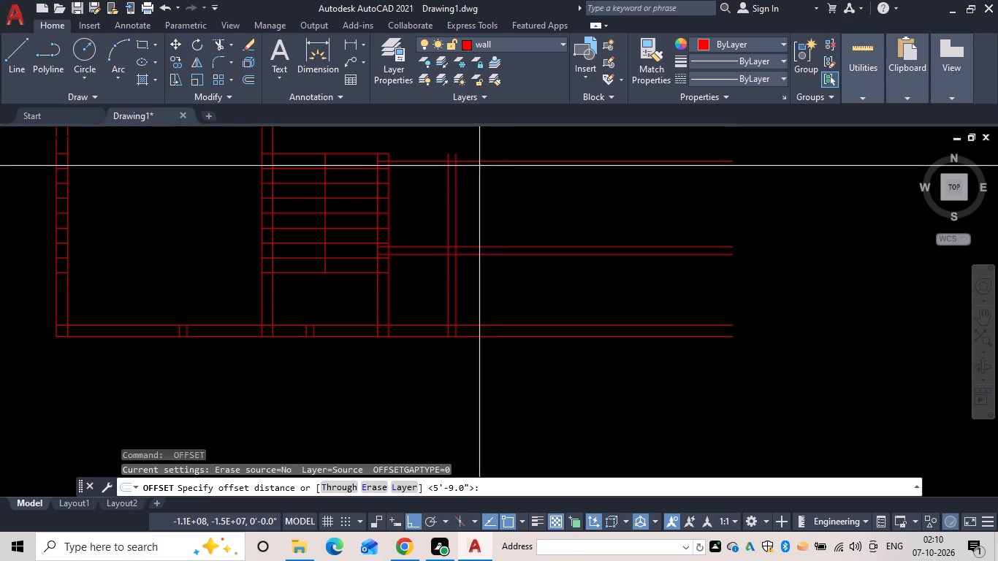
pyautogui.write('6')
pyautogui.press('space')
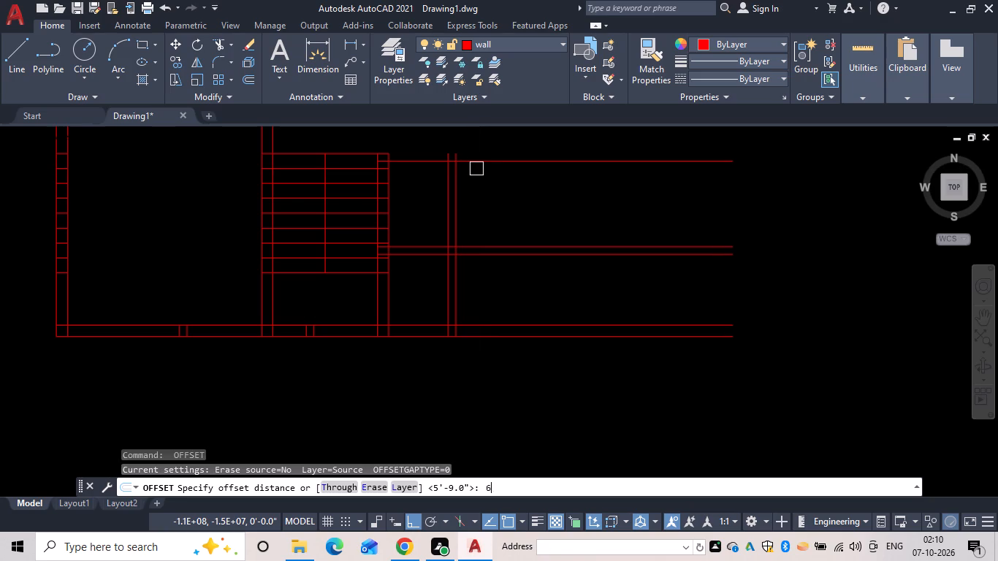
pyautogui.moveTo(481, 162); pyautogui.dragTo(485, 145)
pyautogui.click(487, 140)
pyautogui.press('Escape')
# Offset the right line of the 6" vertical wall beside the stair 10'6" to the right.
pyautogui.scroll(2, 389, 161)
pyautogui.moveTo(397, 167); pyautogui.dragTo(399, 224, button='middle')
pyautogui.press('Escape')
pyautogui.scroll(-3, 451, 254)
pyautogui.moveTo(446, 256); pyautogui.dragTo(443, 256, button='middle')
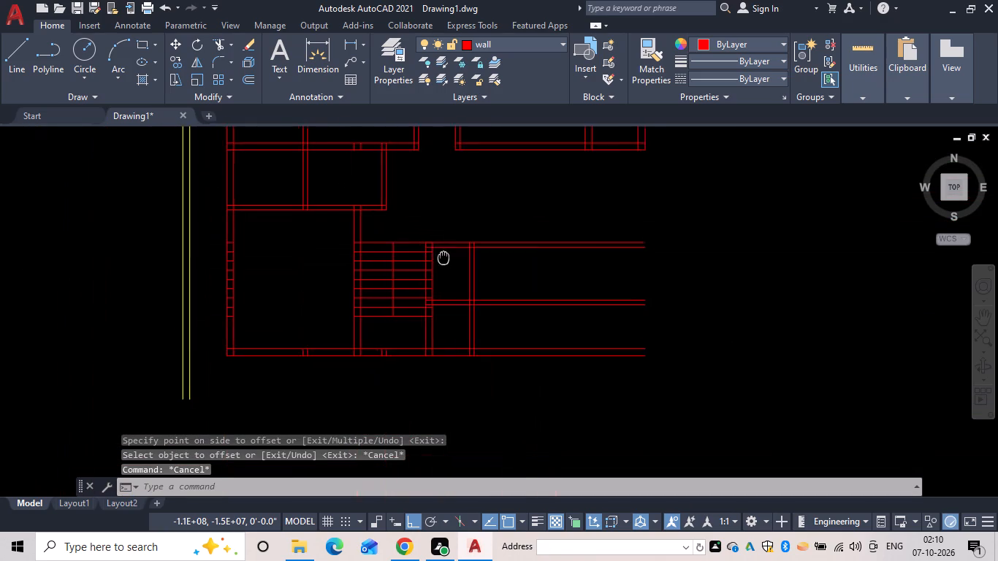
pyautogui.moveTo(443, 256); pyautogui.dragTo(422, 224, button='middle')
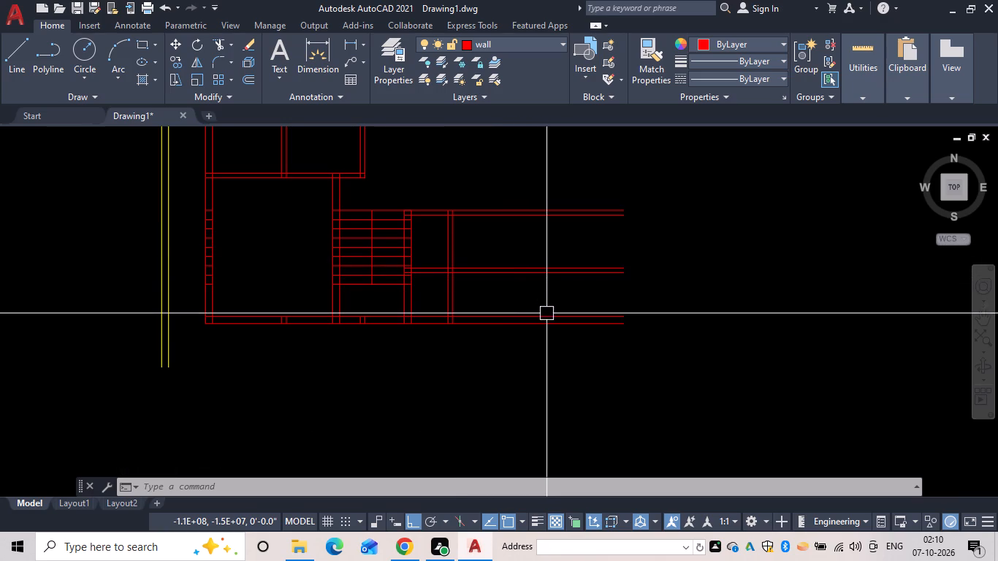
pyautogui.moveTo(537, 314); pyautogui.dragTo(490, 303, button='middle')
pyautogui.scroll(1, 432, 278)
pyautogui.press('Escape')
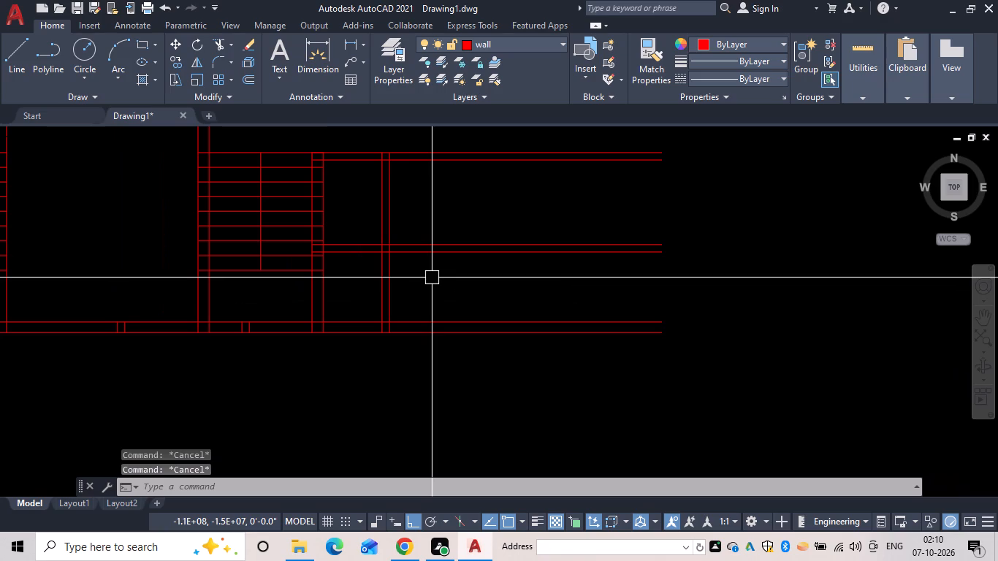
pyautogui.write("of 10'")
pyautogui.write('6"')
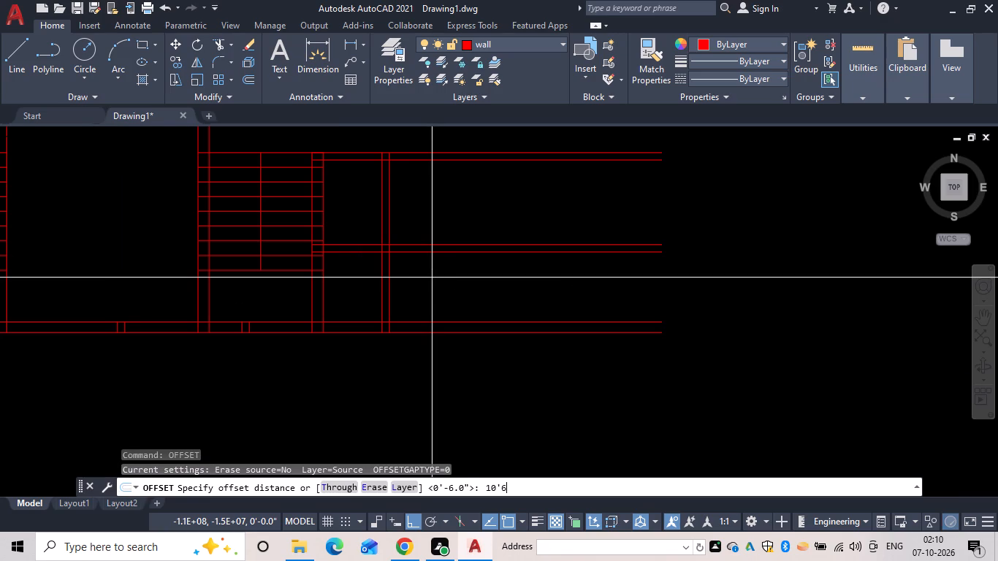
pyautogui.press('space')
pyautogui.moveTo(393, 288); pyautogui.dragTo(435, 293)
pyautogui.click(472, 291)
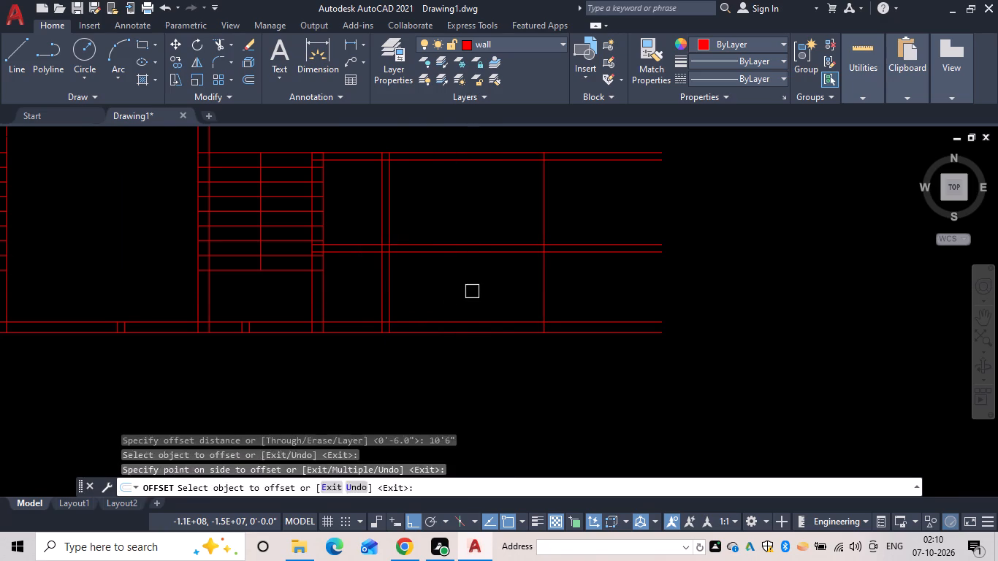
pyautogui.press('space')
# Offset the new vertical line 9" to the right to form the outer wall.
pyautogui.press('space')
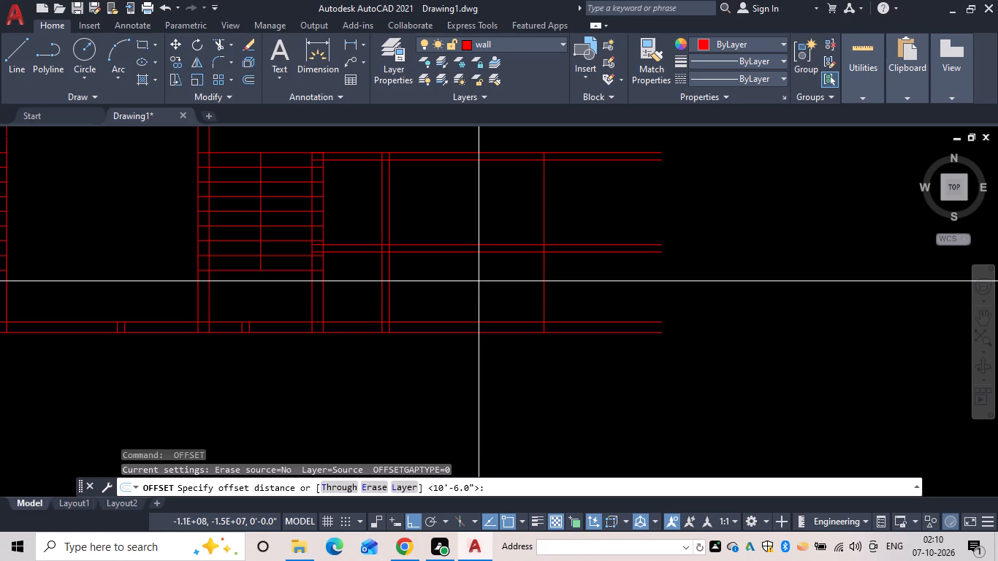
pyautogui.press('9')
pyautogui.press('space')
pyautogui.moveTo(549, 278); pyautogui.dragTo(559, 280)
pyautogui.click(579, 279)
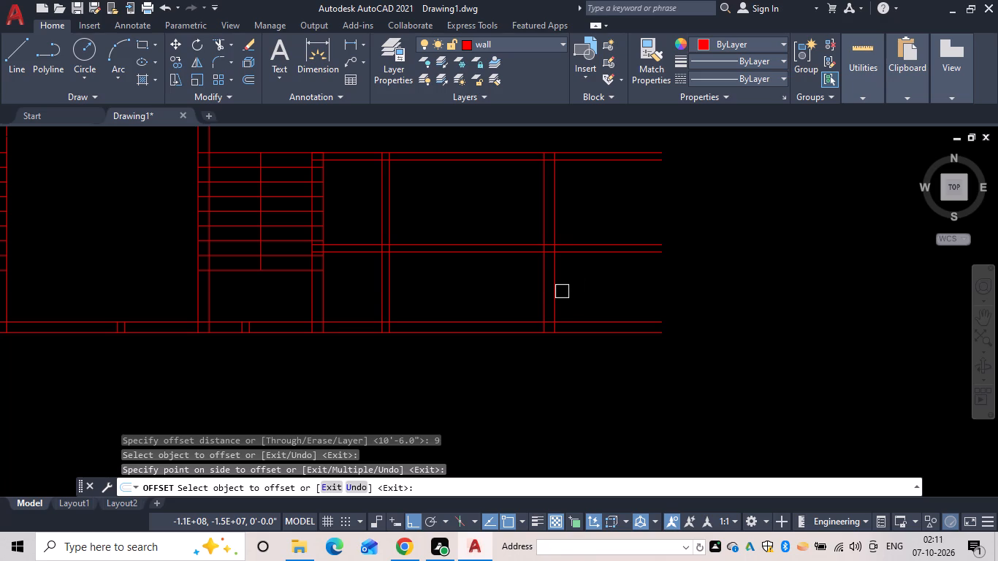
pyautogui.press('Escape')
# Offset the upper line of the bottom wall 8'6" upward.
pyautogui.write('of')
pyautogui.press('space')
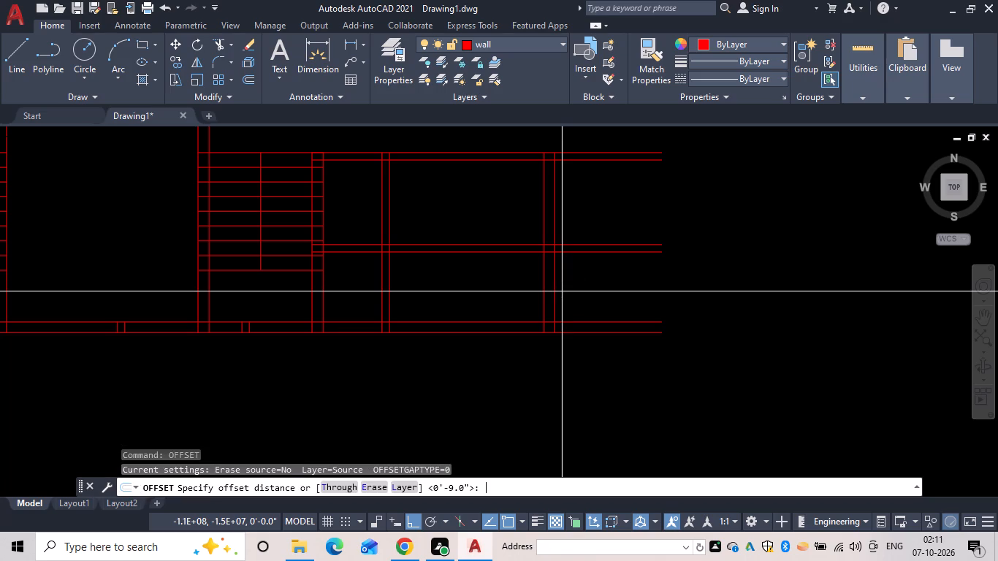
pyautogui.write('8\'6"')
pyautogui.press('space')
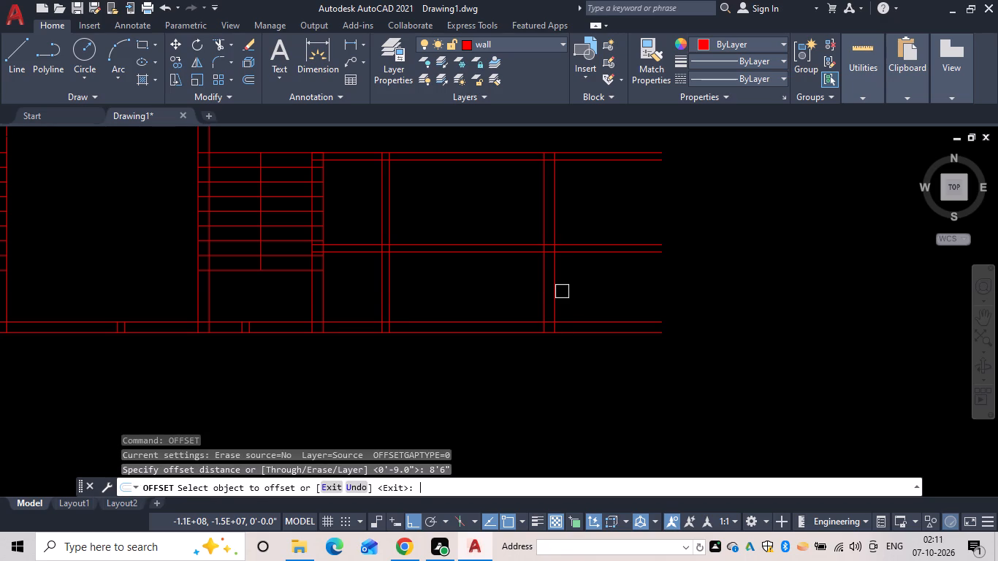
pyautogui.click(522, 316)
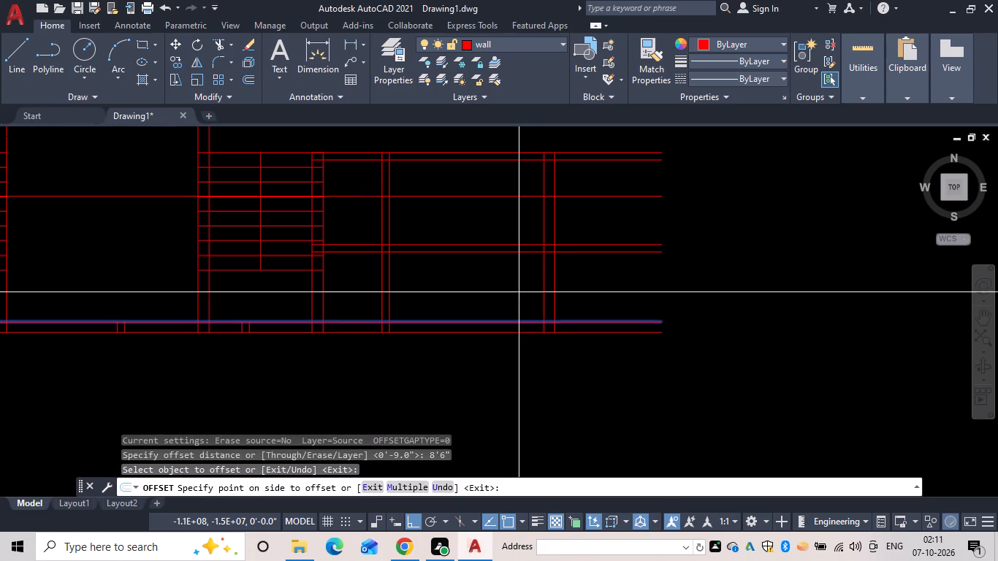
pyautogui.click(515, 240)
pyautogui.press('space')
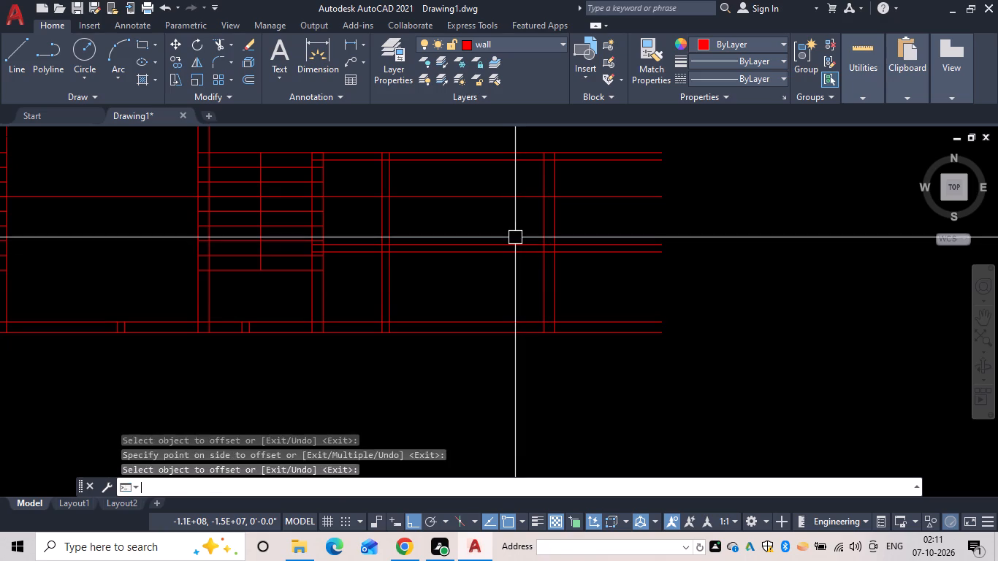
# Offset the new horizontal line 6" upward to form a wall.
pyautogui.press('space')
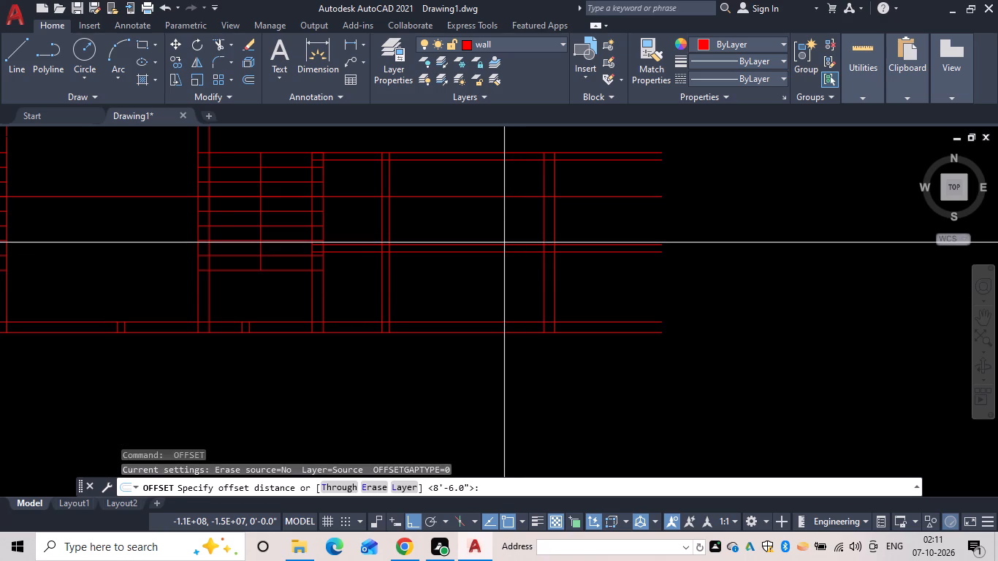
pyautogui.write('6')
pyautogui.press('space')
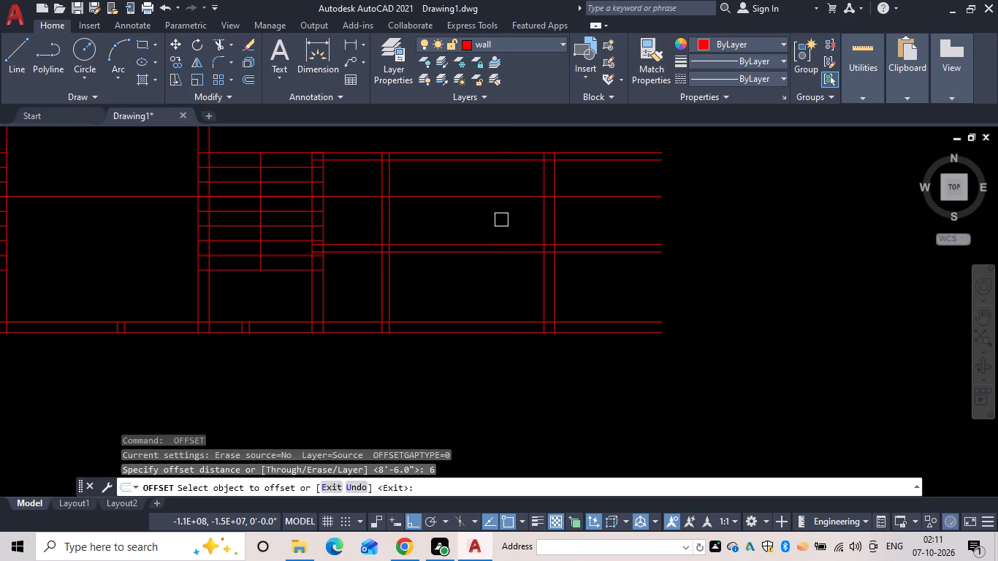
pyautogui.click(501, 199)
pyautogui.click(495, 159)
pyautogui.press('Escape')
# Trim both lines of the middle horizontal wall between the 6" vertical wall and the 9" wall.
pyautogui.write('tr')
pyautogui.press('space')
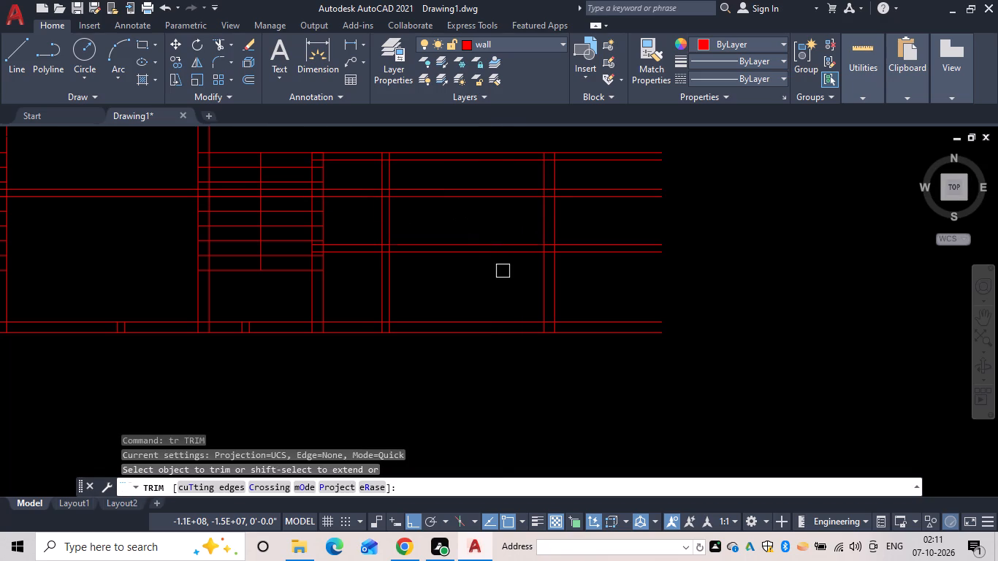
pyautogui.moveTo(517, 299); pyautogui.dragTo(505, 271)
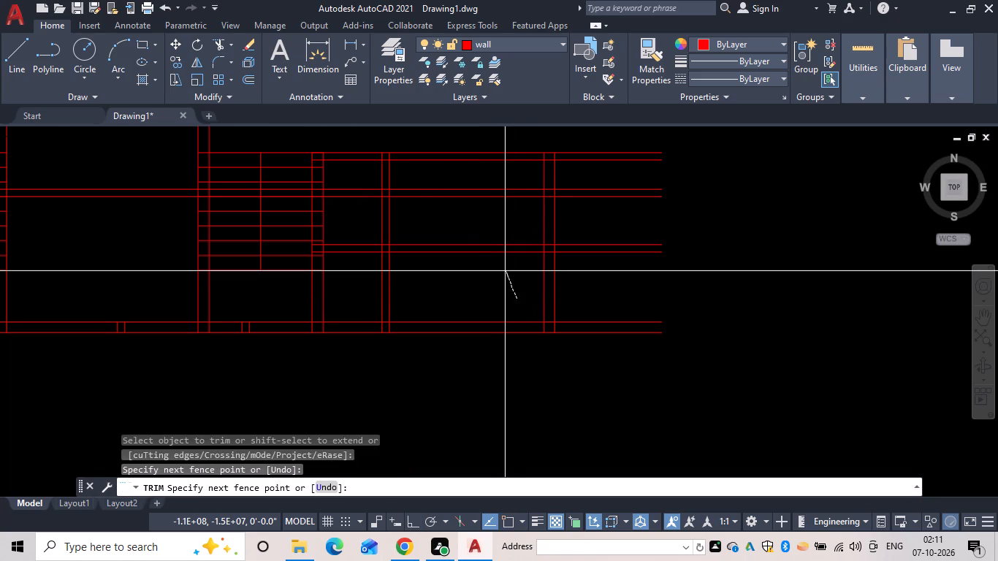
pyautogui.moveTo(505, 271); pyautogui.dragTo(491, 224)
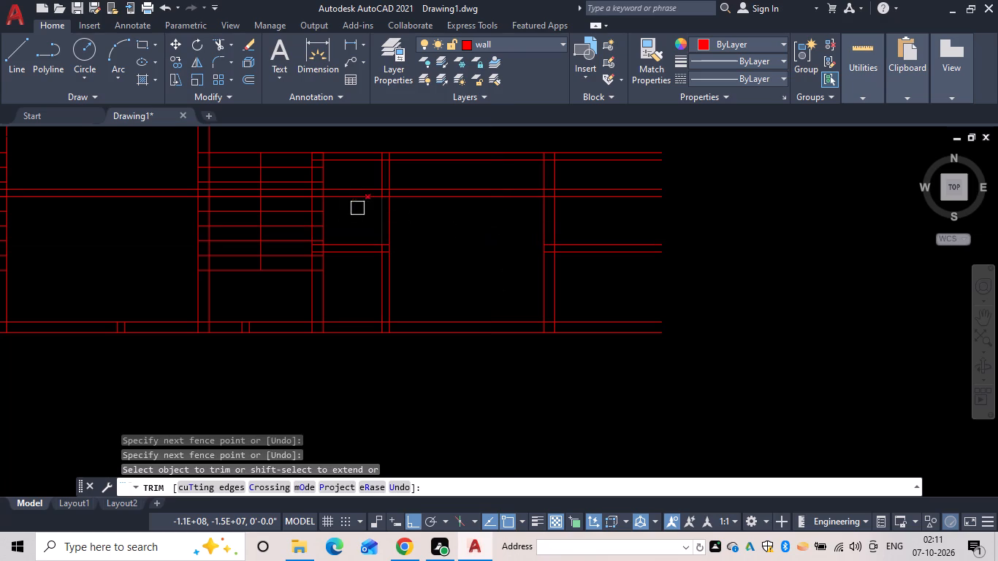
# Trim both lines of the newest horizontal wall between the stair's right wall and the 6" vertical wall.
pyautogui.scroll(2, 329, 203)
pyautogui.scroll(-1, 383, 217)
pyautogui.moveTo(383, 218); pyautogui.dragTo(412, 281, button='middle')
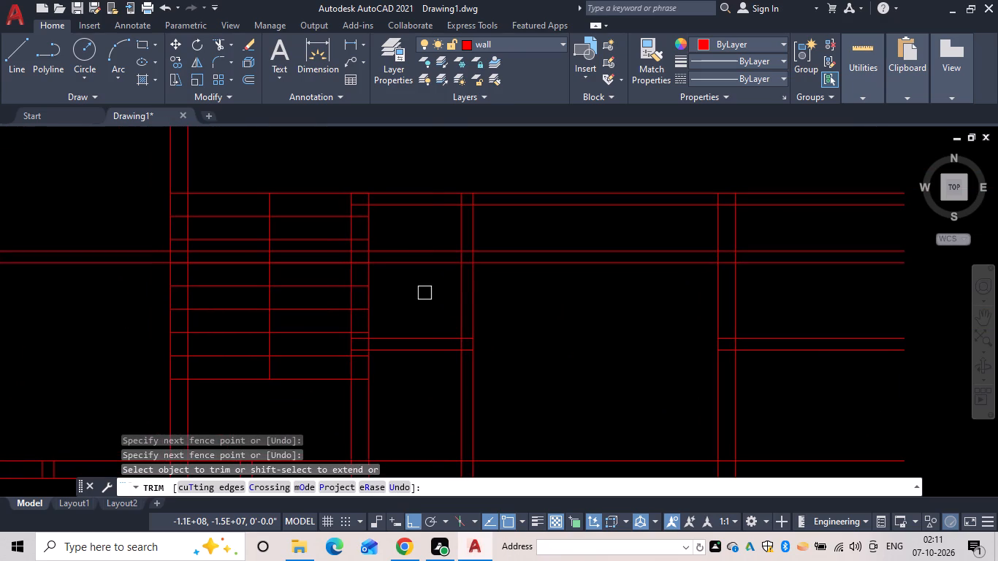
pyautogui.moveTo(424, 293); pyautogui.dragTo(416, 244)
pyautogui.press('Escape')
# Erase the two leftover horizontal wall lines running across the left room and the stair.
pyautogui.moveTo(105, 312); pyautogui.dragTo(78, 252)
pyautogui.click(67, 226)
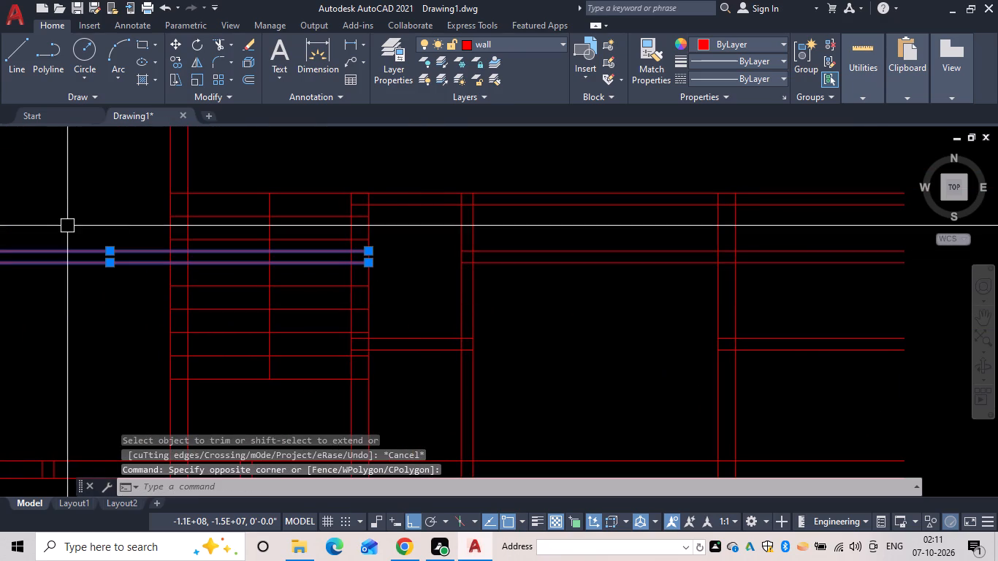
pyautogui.write('e')
pyautogui.press('space')
# Trim all horizontal wall lines extending beyond the right side of the 9" vertical wall.
pyautogui.scroll(-3, 328, 271)
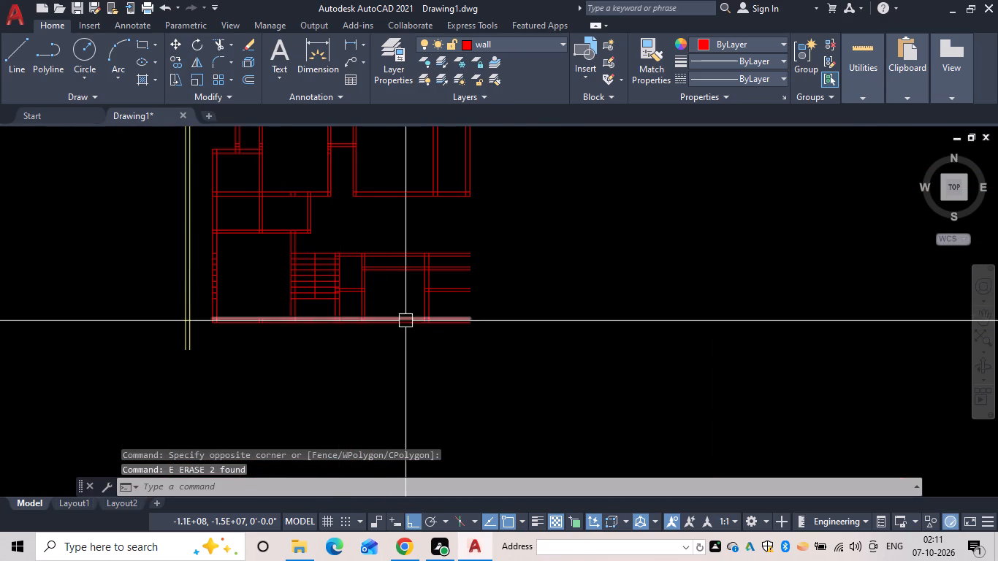
pyautogui.press('Escape')
pyautogui.press('t')
pyautogui.press('r')
pyautogui.press('space')
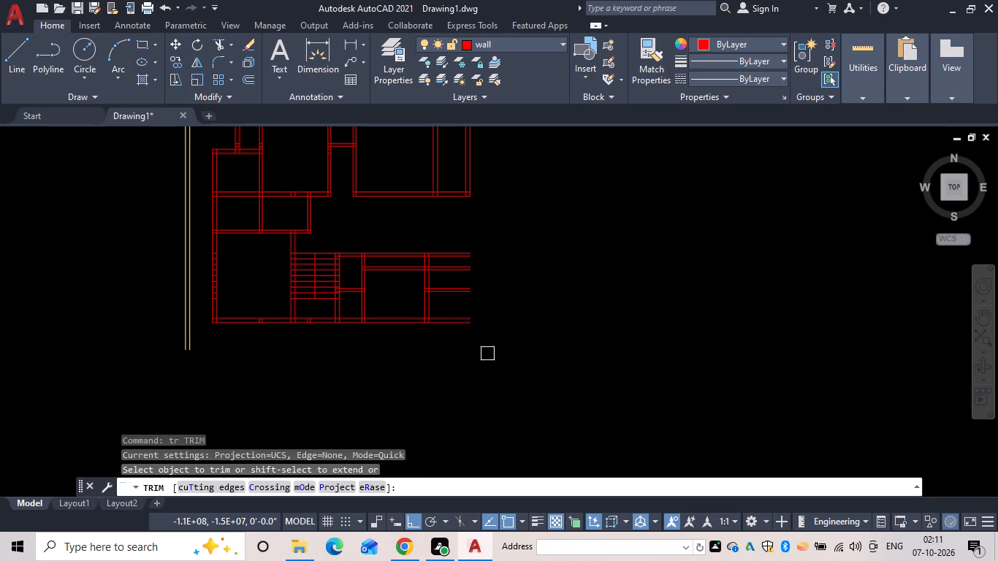
pyautogui.moveTo(466, 368); pyautogui.dragTo(457, 244)
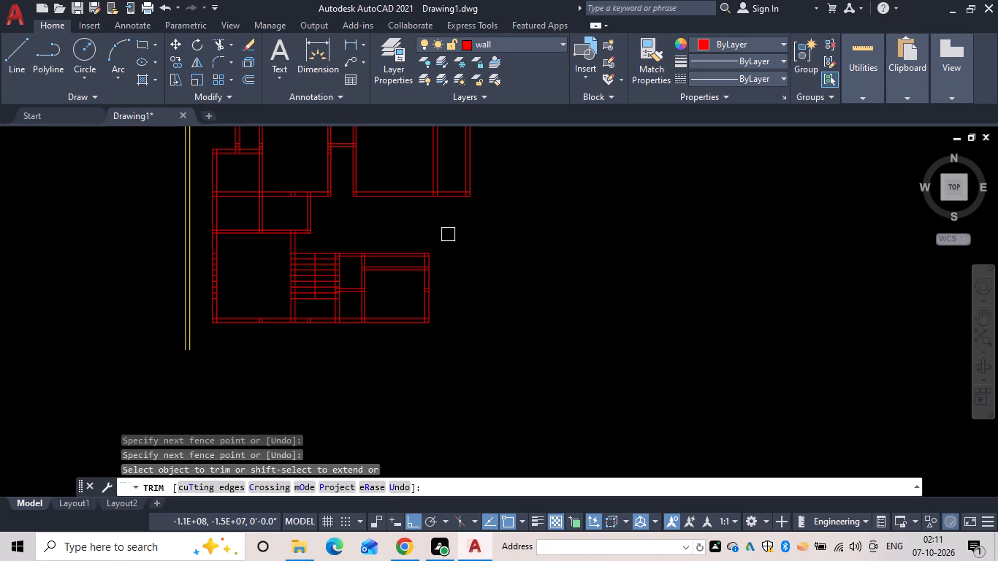
pyautogui.press('Escape')
# Offset the outer line of the lower-right room's right wall 6'6" outward to the right.
pyautogui.write('of 6\'6"')
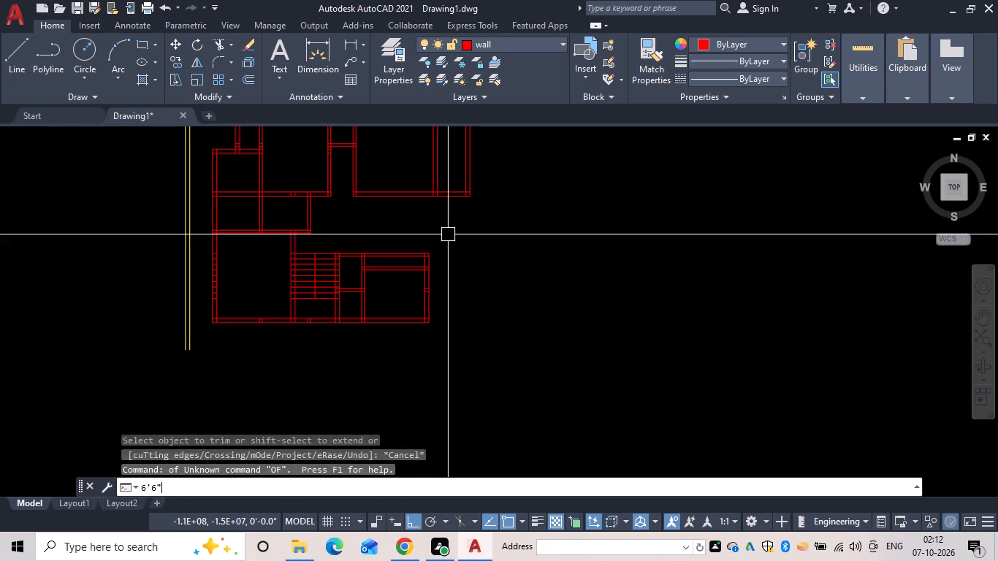
pyautogui.press('Escape')
pyautogui.write('of')
pyautogui.press('space')
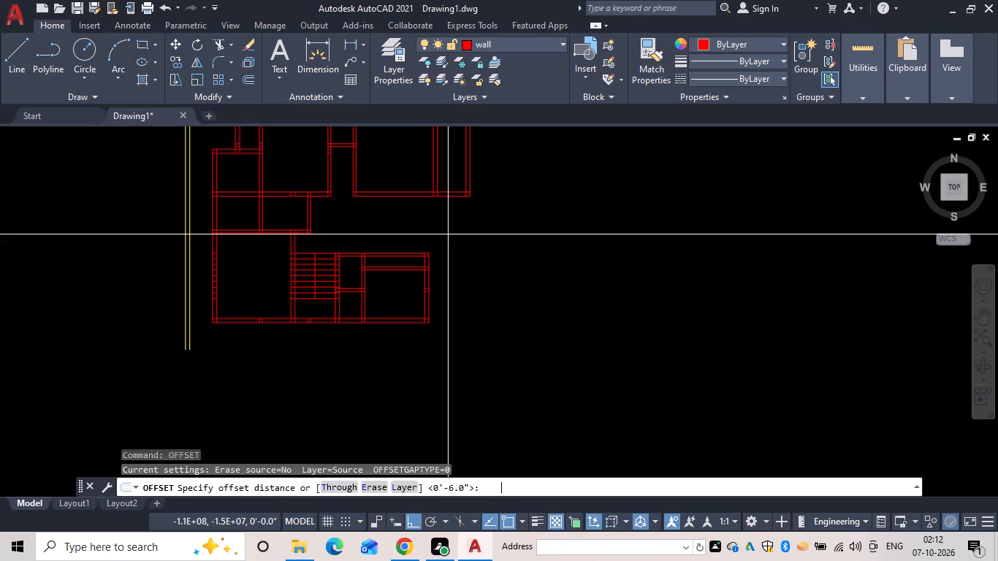
pyautogui.write('6\'6"')
pyautogui.press('Return')
pyautogui.scroll(2, 419, 267)
pyautogui.moveTo(437, 291); pyautogui.dragTo(478, 299)
pyautogui.scroll(-3, 549, 296)
pyautogui.moveTo(552, 294); pyautogui.dragTo(539, 291, button='middle')
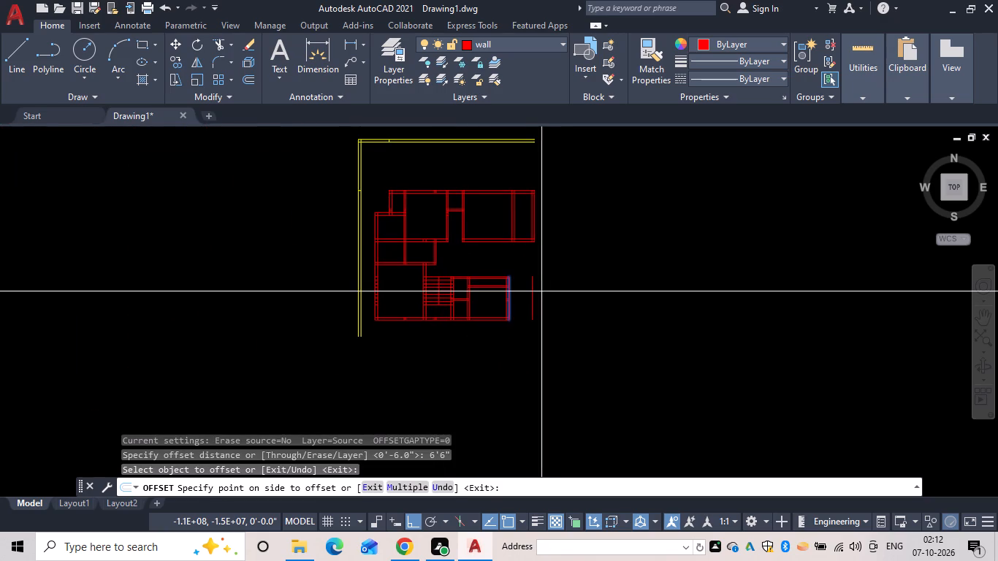
pyautogui.click(551, 291)
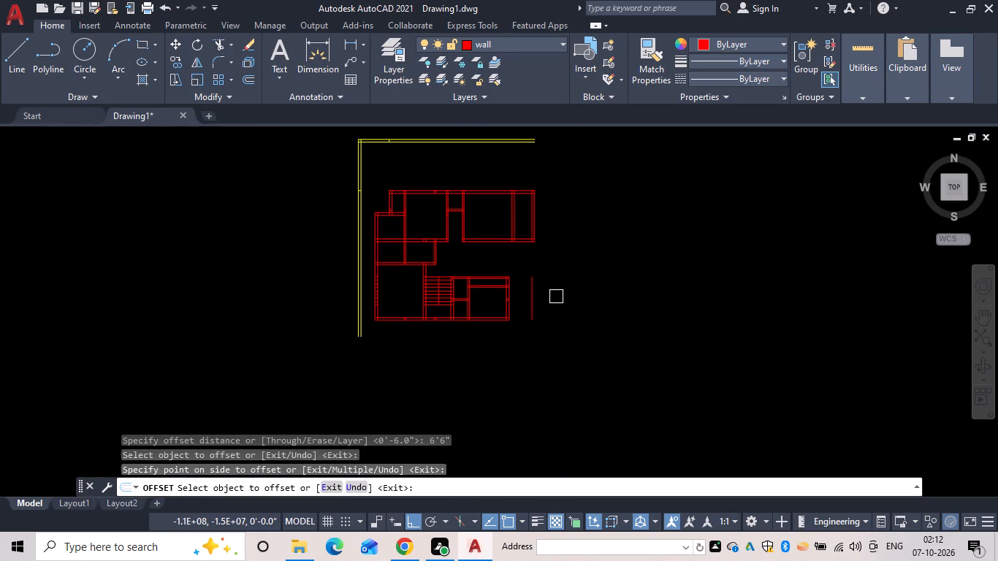
# Offset the new vertical line 9" to its right to form the side boundary wall's thickness.
pyautogui.scroll(1, 542, 295)
pyautogui.press('space')
pyautogui.press('space')
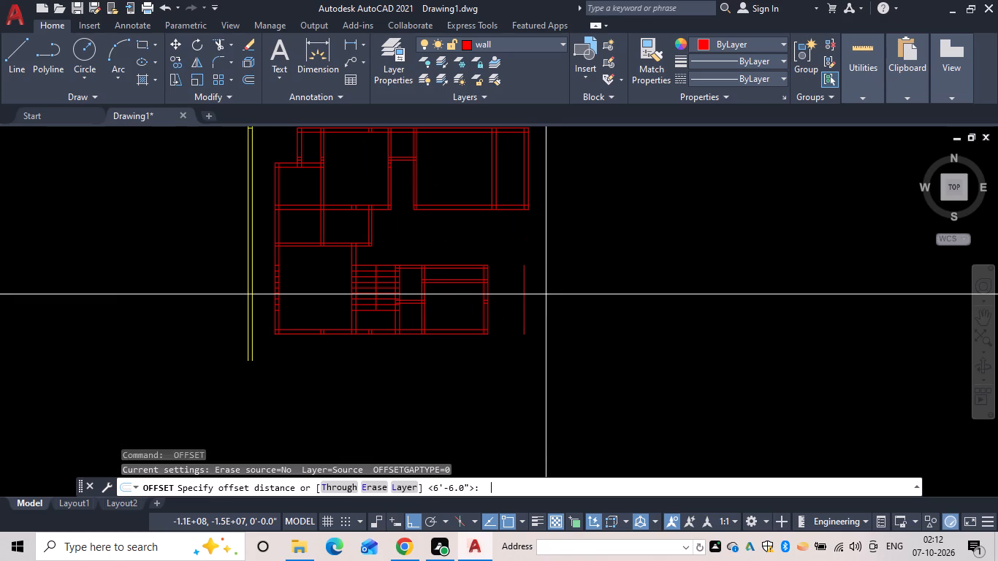
pyautogui.write('9')
pyautogui.press('space')
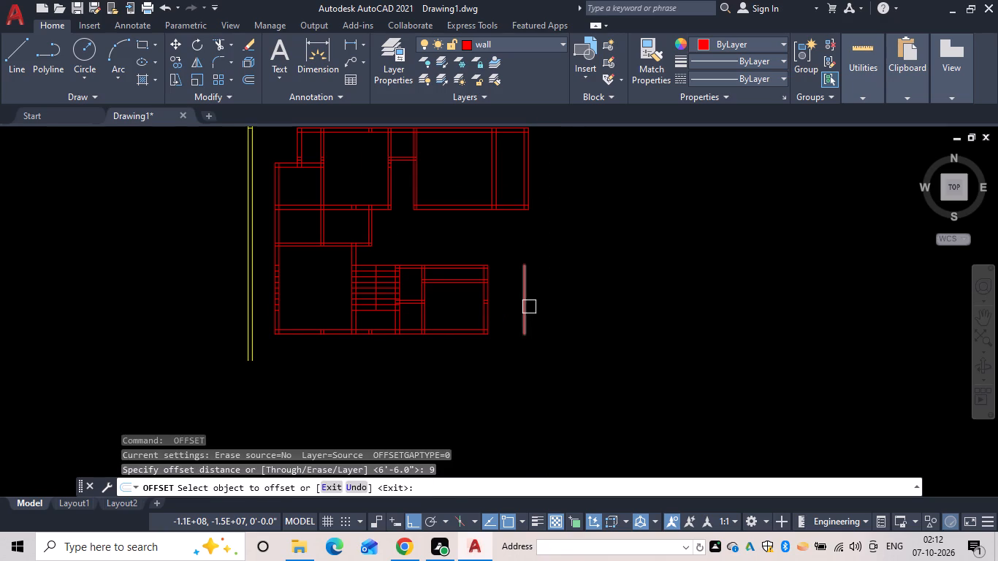
pyautogui.click(529, 307)
pyautogui.click(569, 307)
pyautogui.press('Escape')
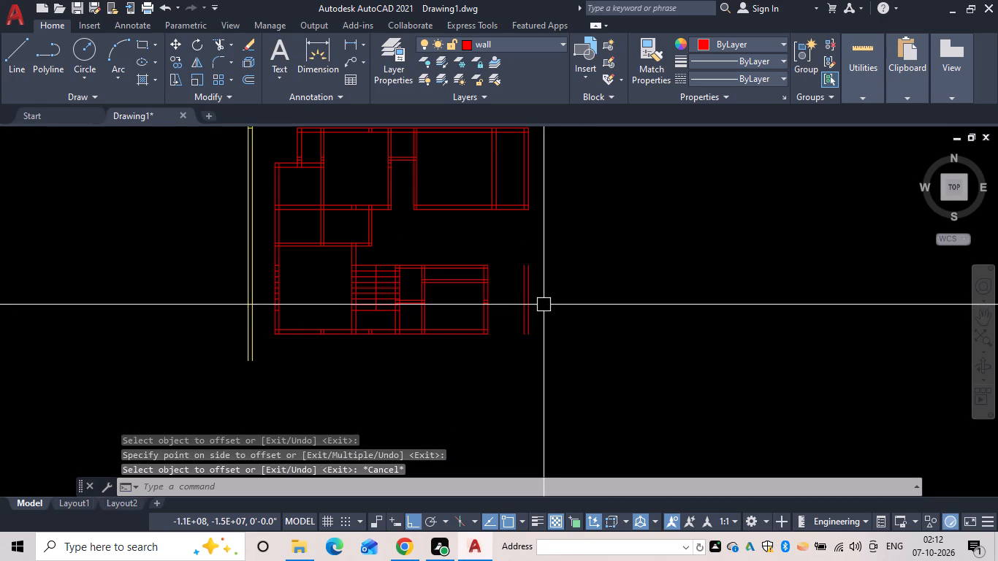
# Extend both lines of the new 9" right boundary wall up to the bottom wall of the upper-right room.
pyautogui.press('e')
pyautogui.press('x')
pyautogui.press('space')
pyautogui.click(520, 302)
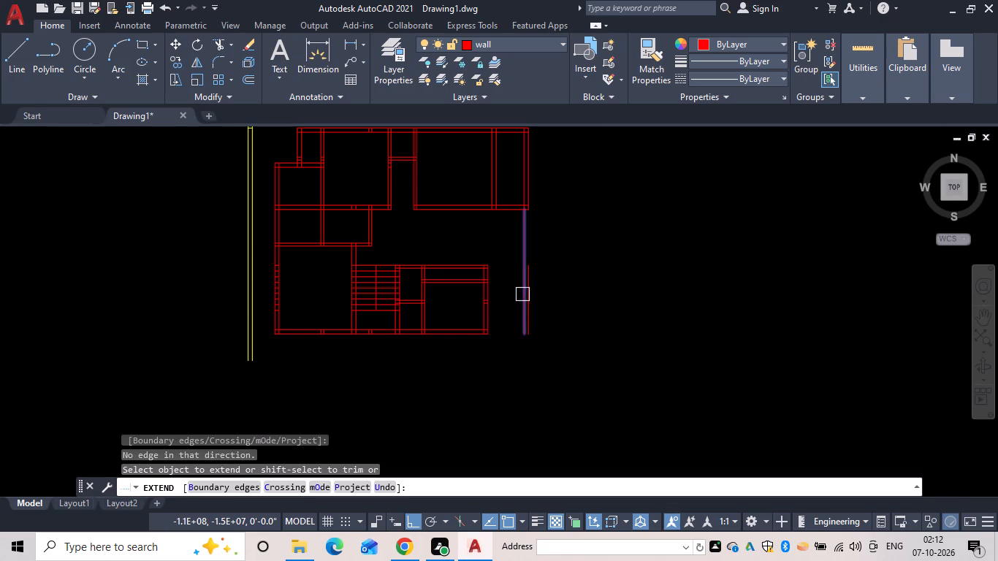
pyautogui.scroll(4, 519, 282)
pyautogui.scroll(-1, 525, 259)
pyautogui.moveTo(525, 259); pyautogui.dragTo(490, 405, button='middle')
pyautogui.scroll(-2, 503, 400)
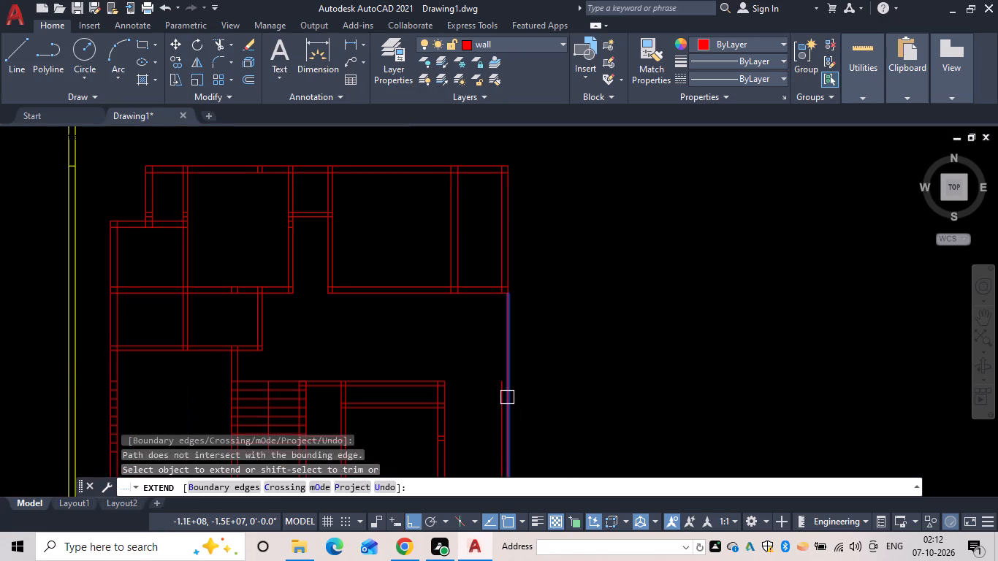
pyautogui.click(509, 397)
pyautogui.scroll(3, 503, 397)
pyautogui.click(493, 402)
pyautogui.scroll(-2, 490, 380)
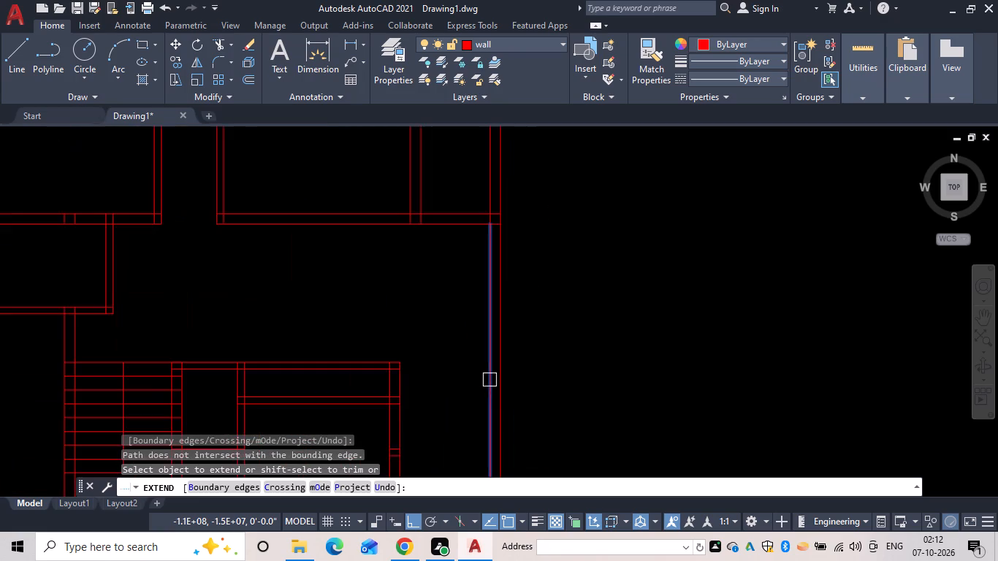
pyautogui.moveTo(490, 382); pyautogui.dragTo(474, 423, button='middle')
pyautogui.click(475, 420)
pyautogui.press('Escape')
# Offset the outer line of the house's bottom wall 4' downward.
pyautogui.scroll(-1, 550, 356)
pyautogui.moveTo(545, 350); pyautogui.dragTo(490, 202, button='middle')
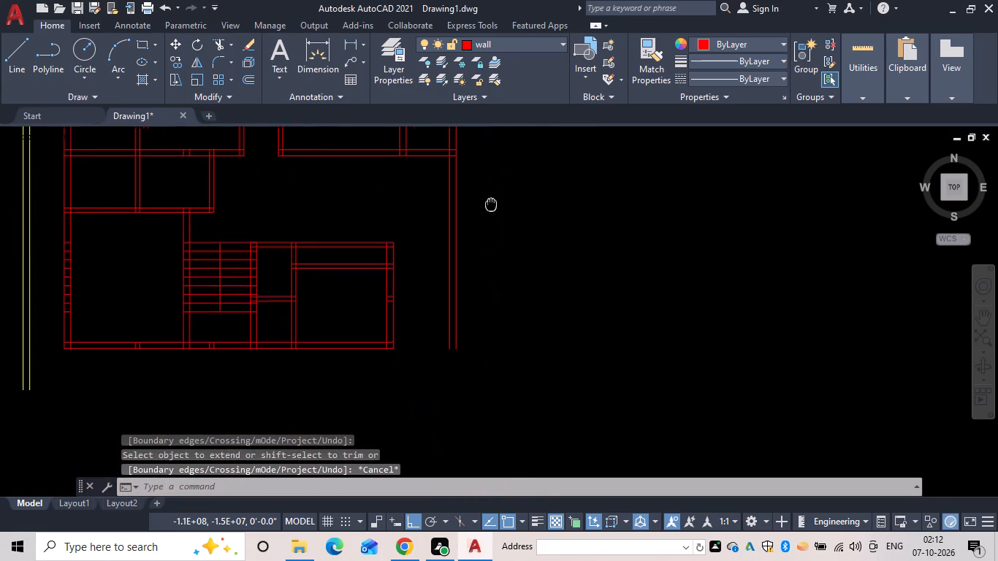
pyautogui.moveTo(490, 202); pyautogui.dragTo(490, 202, button='middle')
pyautogui.scroll(-1, 539, 292)
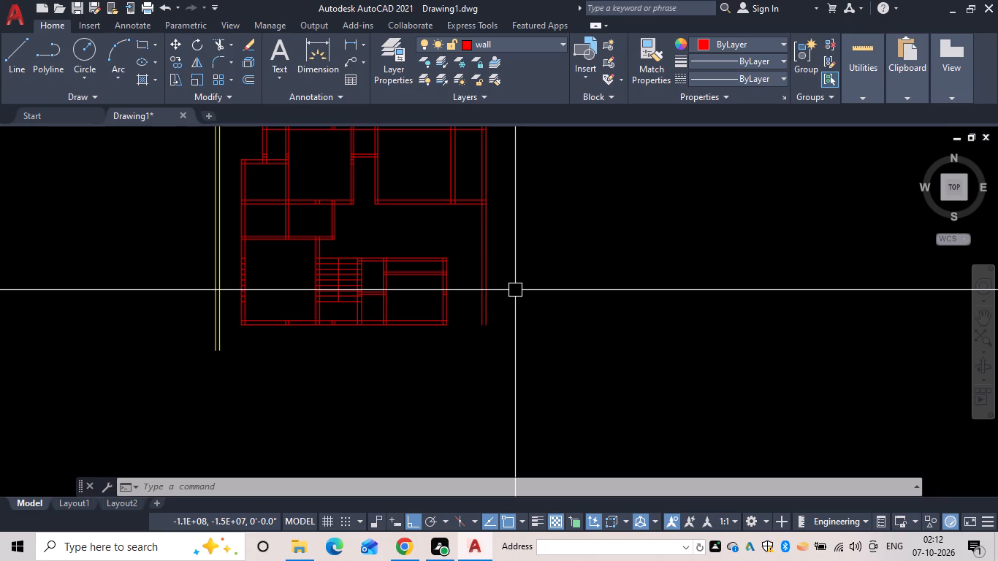
pyautogui.press('Escape')
pyautogui.scroll(1, 418, 367)
pyautogui.press('Escape')
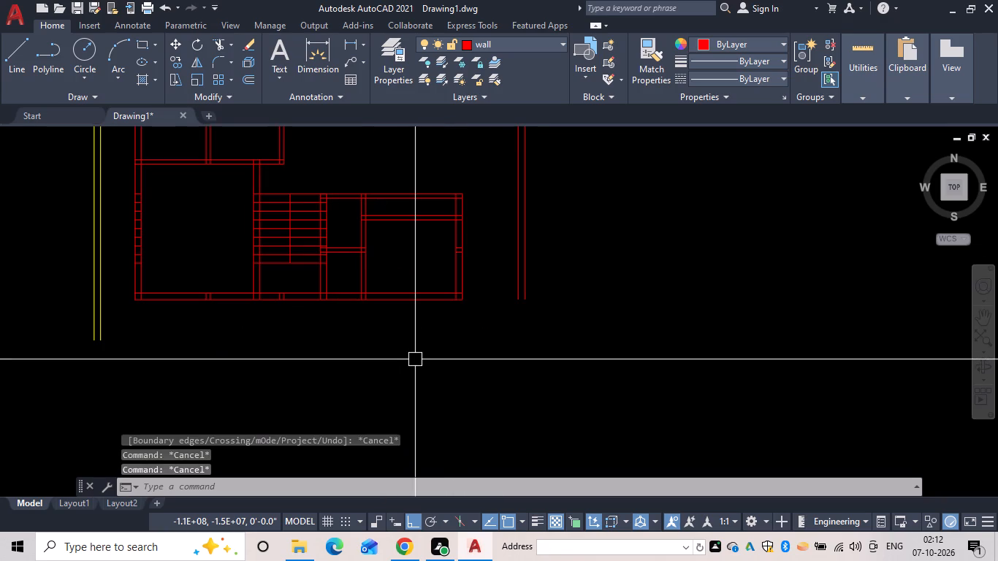
pyautogui.write("of 4'")
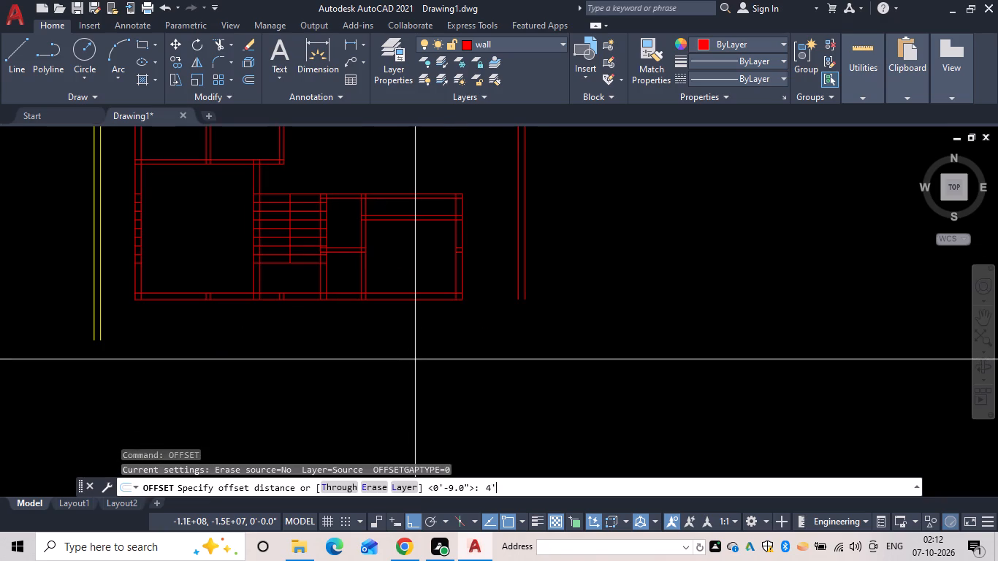
pyautogui.press('space')
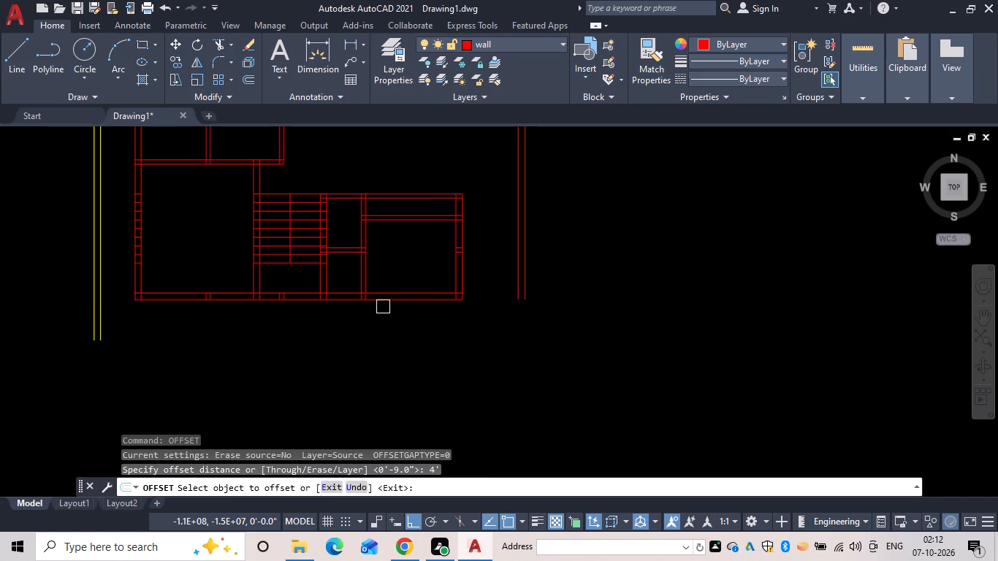
pyautogui.click(386, 304)
pyautogui.click(389, 342)
pyautogui.press('space')
pyautogui.press('space')
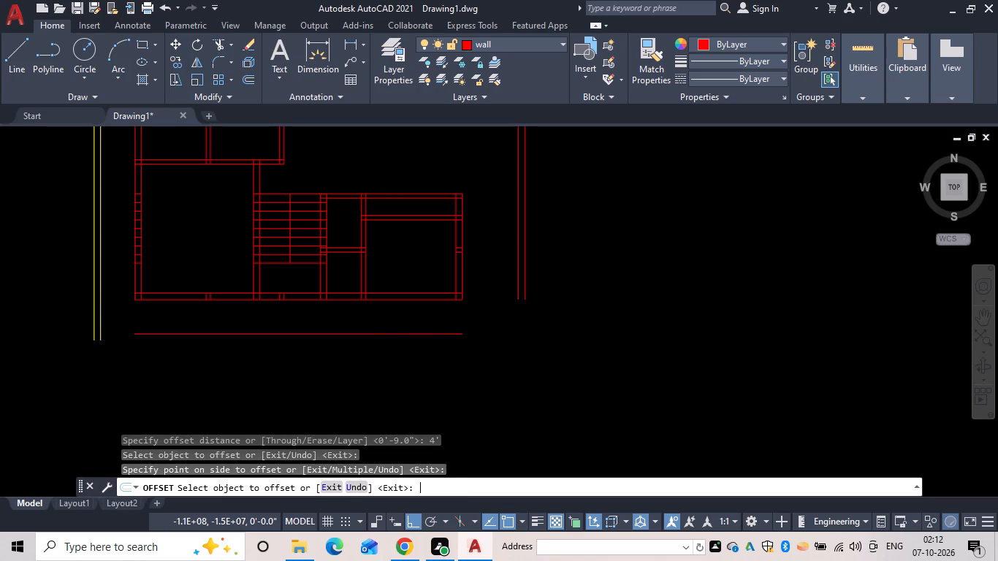
pyautogui.press('Escape')
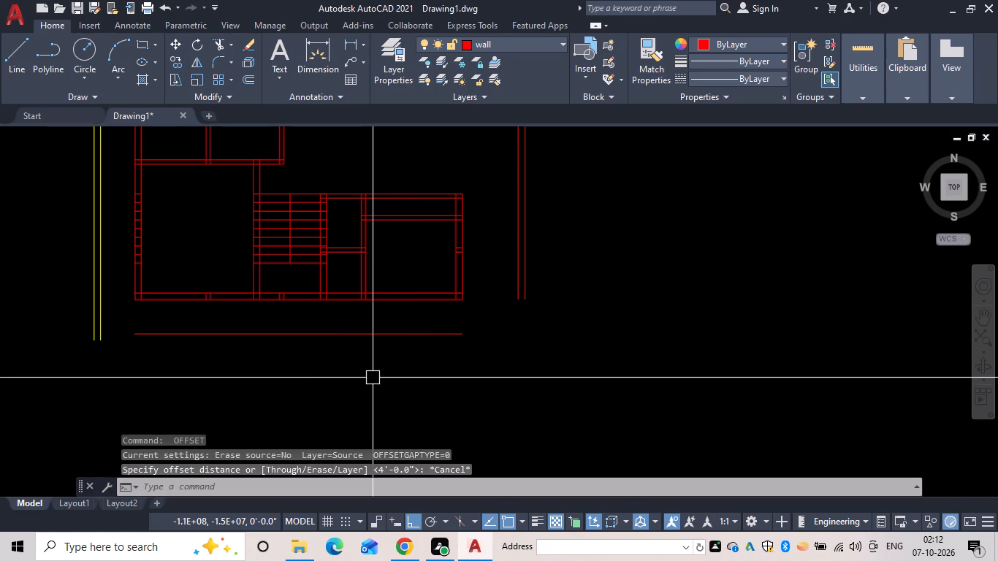
# Offset the new bottom line 9" further down to form the lower boundary wall.
pyautogui.press('space')
pyautogui.press('space')
pyautogui.press('Escape')
pyautogui.press('`')
pyautogui.press('space')
pyautogui.press('space')
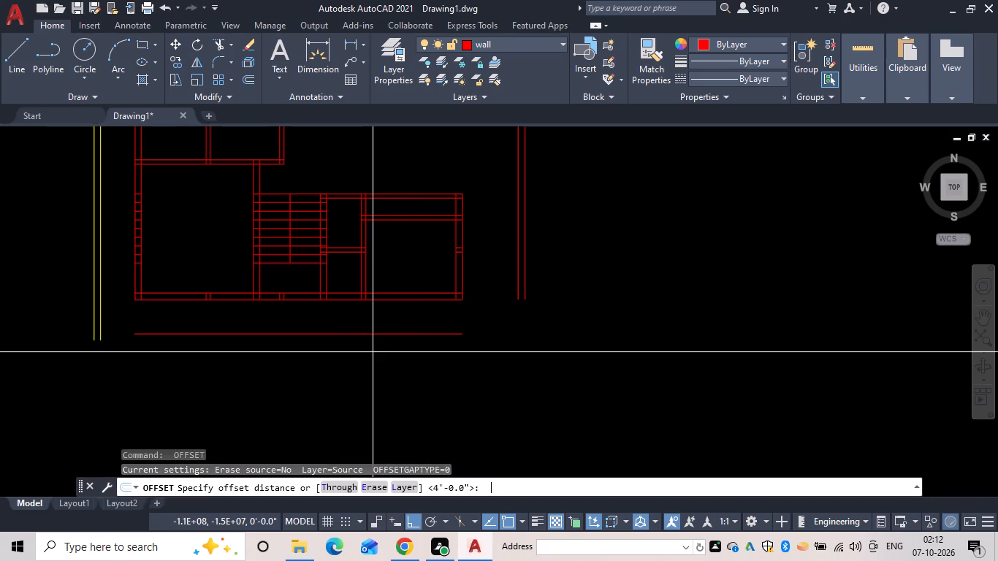
pyautogui.write('9')
pyautogui.press('space')
pyautogui.click(373, 338)
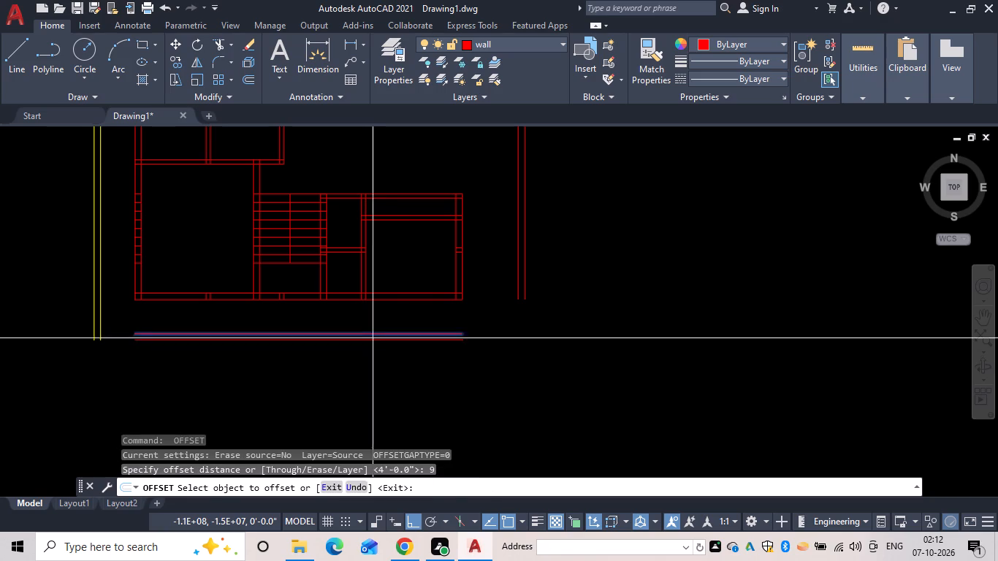
pyautogui.click(370, 363)
pyautogui.press('Escape')
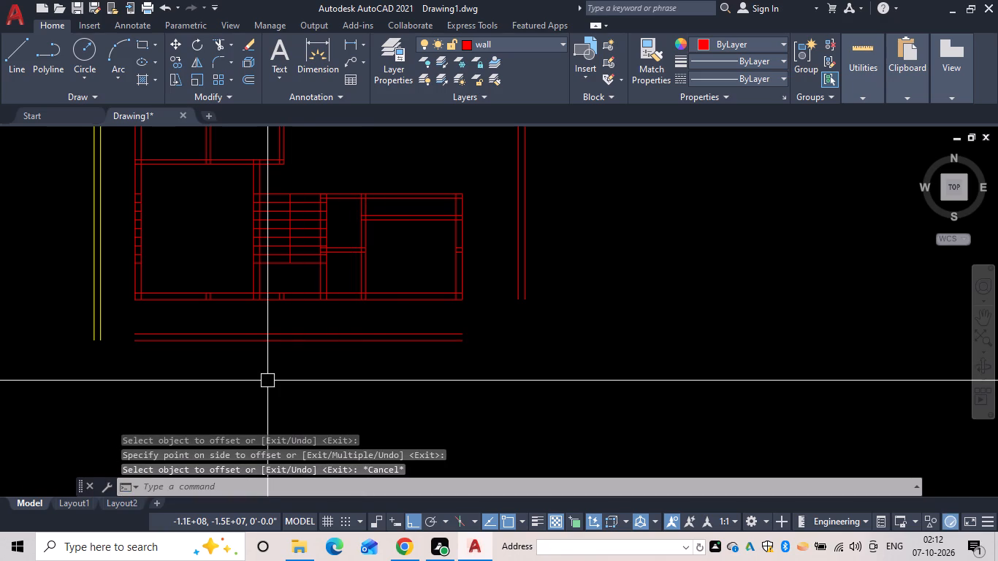
# Fillet both lower boundary wall lines with the matching yellow left boundary lines to close the bottom-left plot corner.
pyautogui.write('f')
pyautogui.press('space')
pyautogui.scroll(2, 145, 342)
pyautogui.click(141, 340)
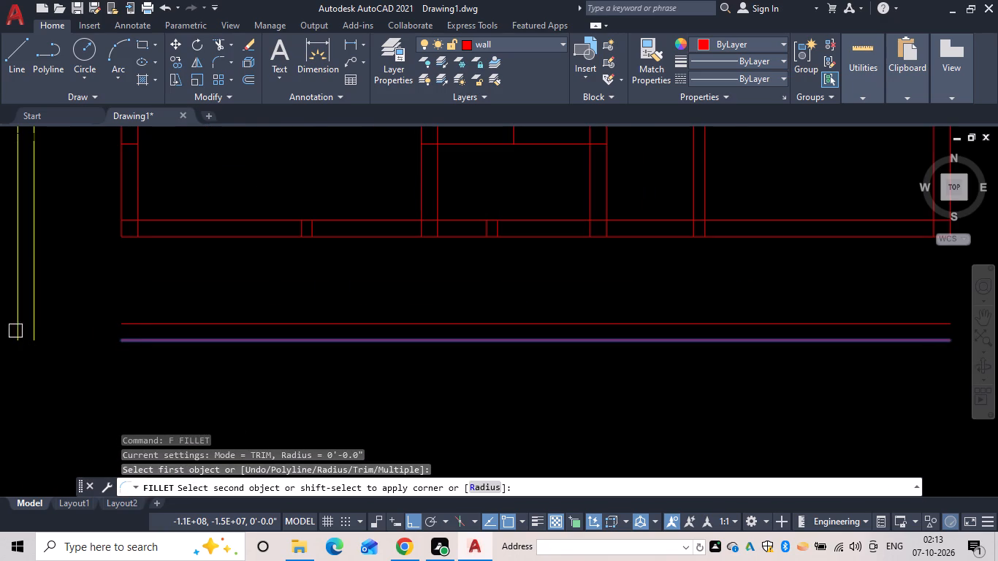
pyautogui.click(12, 329)
pyautogui.press('space')
pyautogui.click(140, 324)
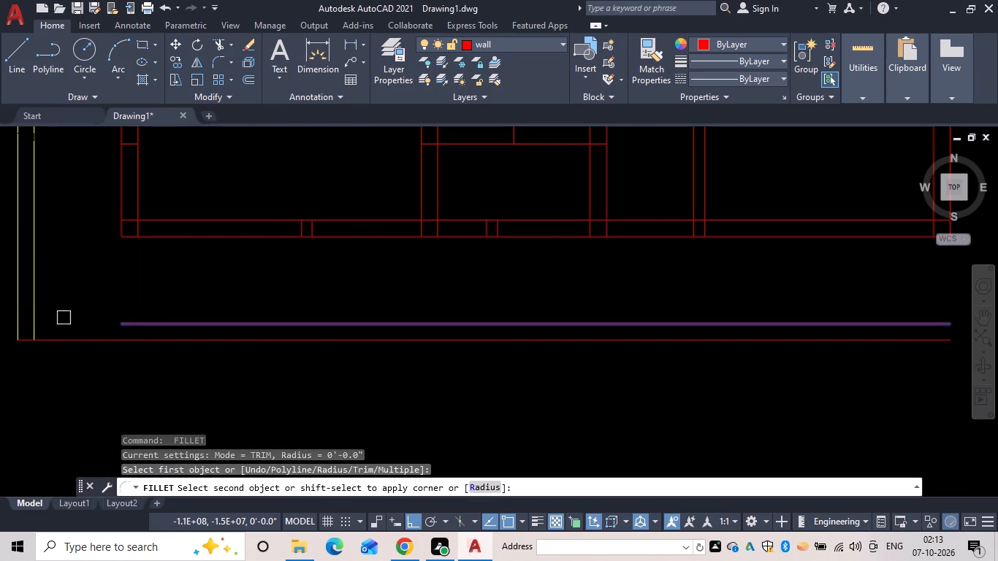
pyautogui.click(35, 305)
# Fillet the outer and inner lower boundary lines with the matching right boundary lines to close the bottom-right plot corner.
pyautogui.scroll(-2, 235, 343)
pyautogui.moveTo(235, 343); pyautogui.dragTo(133, 348, button='middle')
pyautogui.scroll(1, 436, 354)
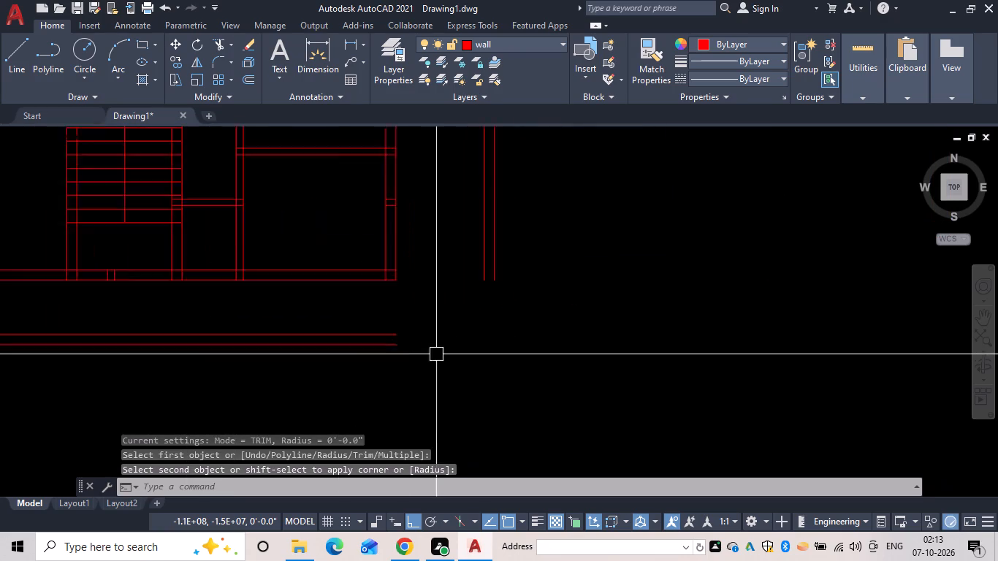
pyautogui.scroll(2, 436, 354)
pyautogui.press('space')
pyautogui.moveTo(311, 331); pyautogui.dragTo(335, 327)
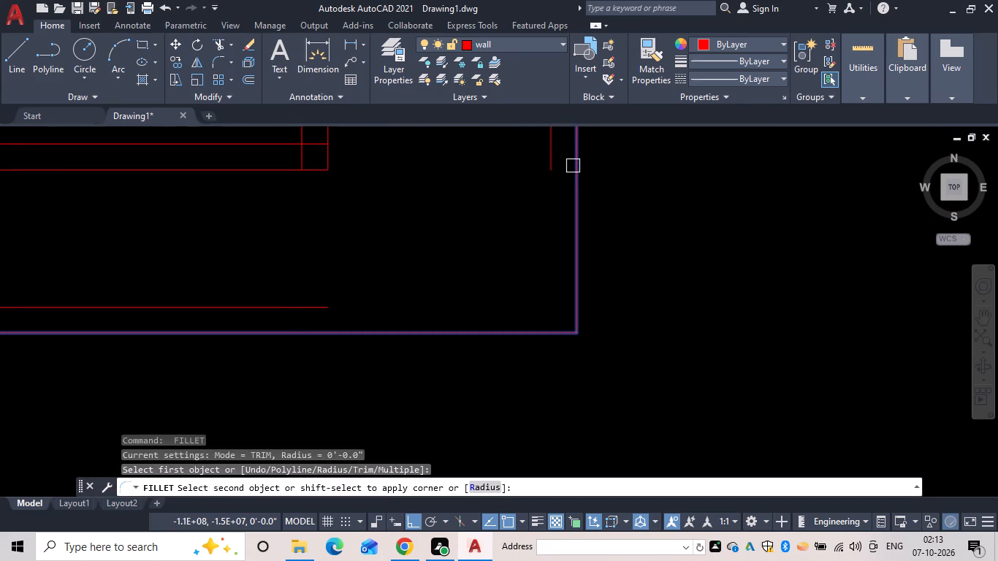
pyautogui.moveTo(573, 159); pyautogui.dragTo(578, 166)
pyautogui.press('space')
pyautogui.moveTo(313, 305); pyautogui.dragTo(335, 300)
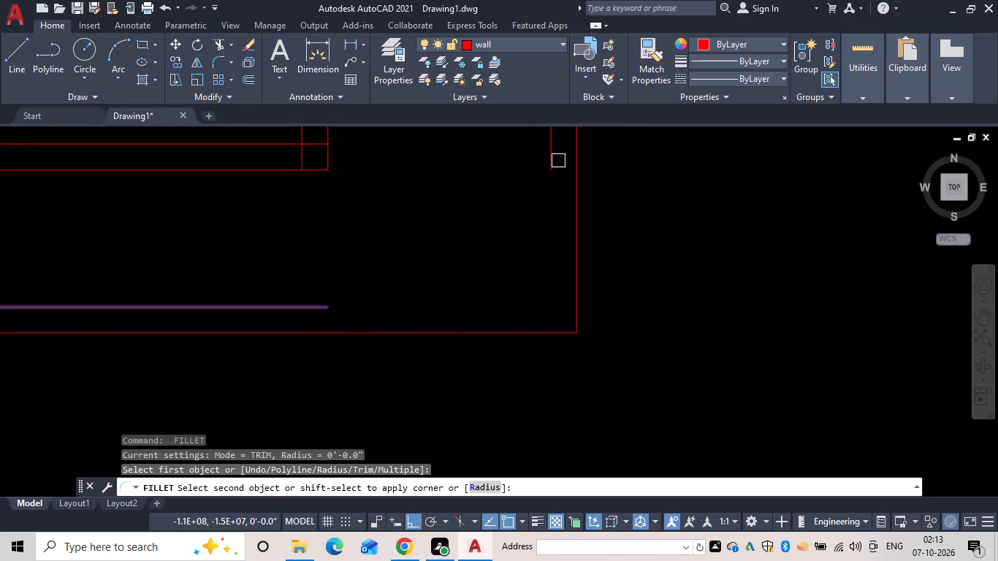
pyautogui.click(557, 161)
# Fillet the inner and outer right wall lines with the matching yellow top boundary lines to close the top-right plot corner.
pyautogui.scroll(-6, 539, 188)
pyautogui.moveTo(532, 228); pyautogui.dragTo(535, 462, button='middle')
pyautogui.scroll(4, 525, 326)
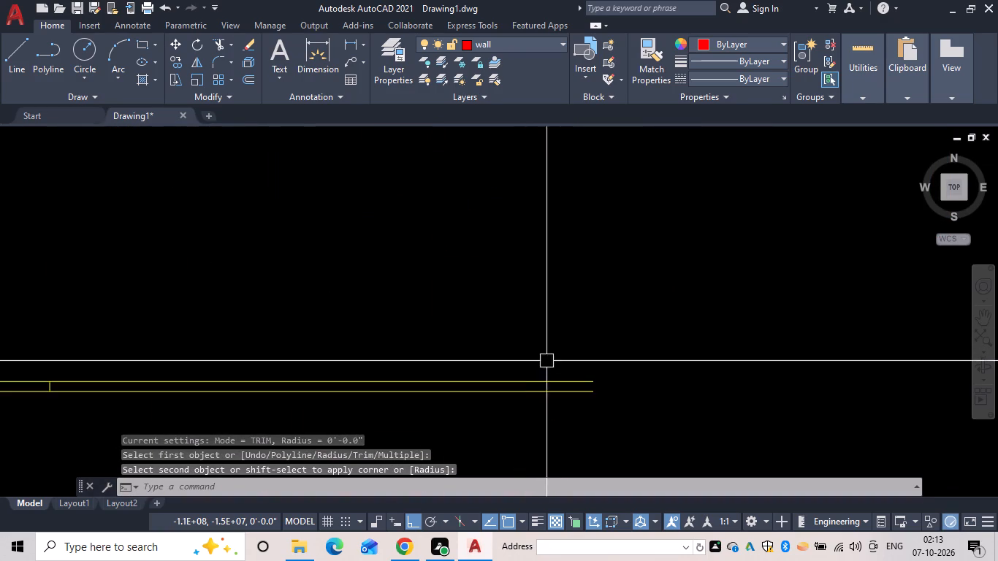
pyautogui.moveTo(544, 365); pyautogui.dragTo(499, 167, button='middle')
pyautogui.press('space')
pyautogui.click(536, 419)
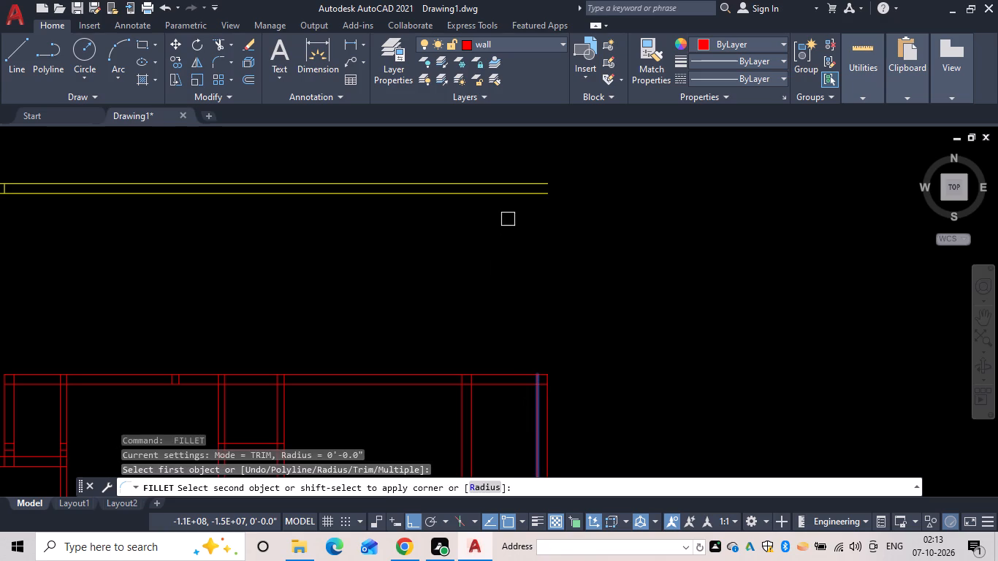
pyautogui.click(514, 194)
pyautogui.press('space')
pyautogui.moveTo(553, 414); pyautogui.dragTo(556, 400)
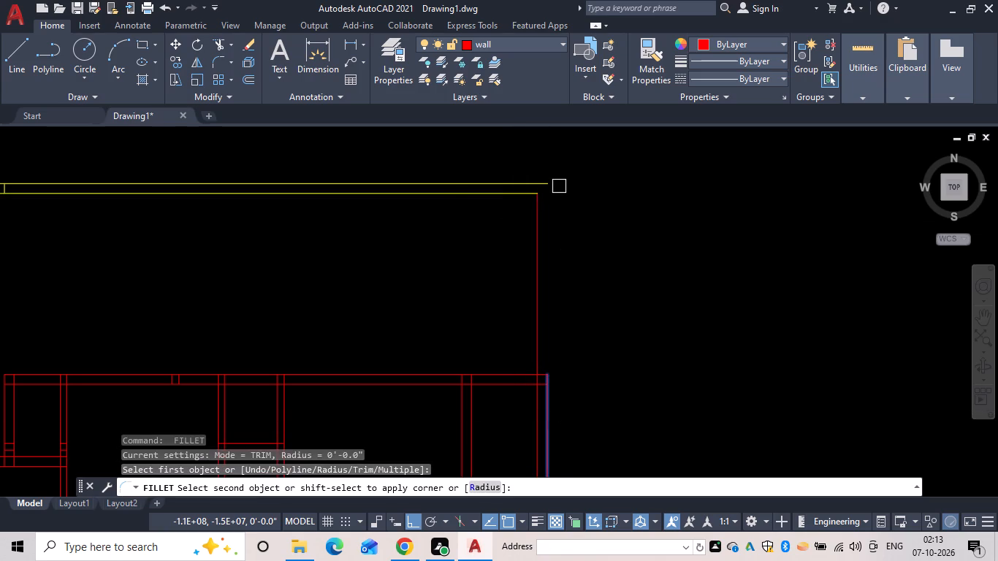
pyautogui.click(549, 180)
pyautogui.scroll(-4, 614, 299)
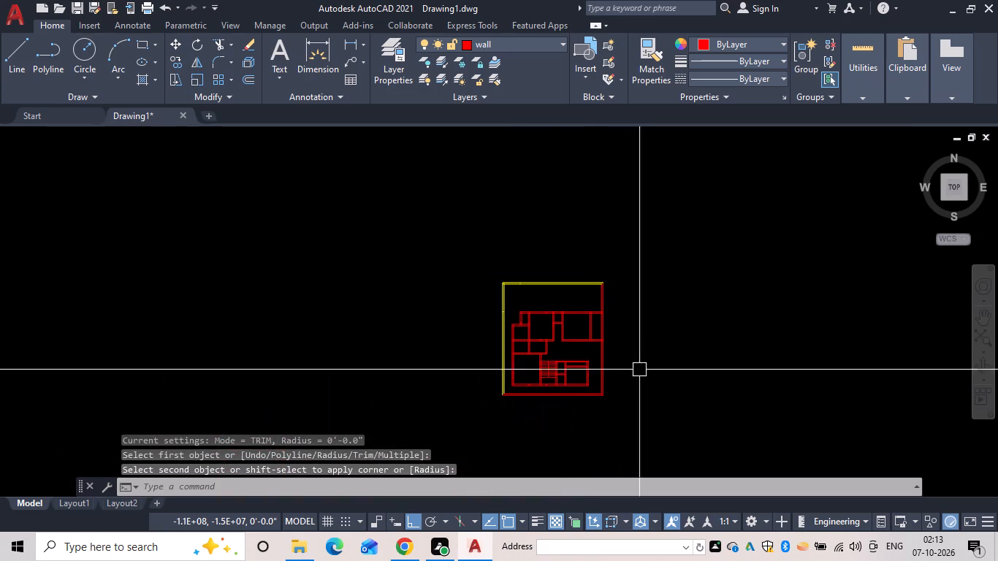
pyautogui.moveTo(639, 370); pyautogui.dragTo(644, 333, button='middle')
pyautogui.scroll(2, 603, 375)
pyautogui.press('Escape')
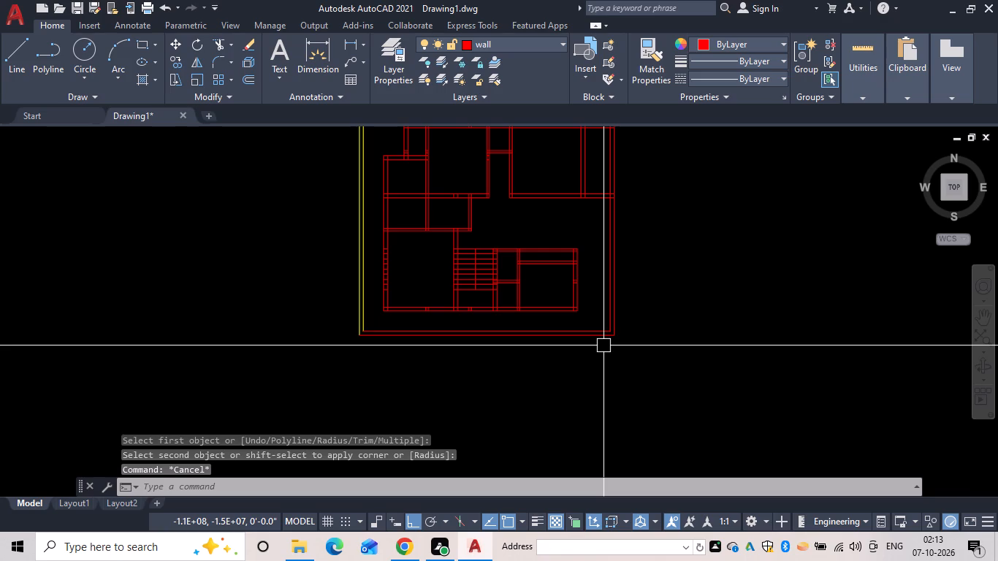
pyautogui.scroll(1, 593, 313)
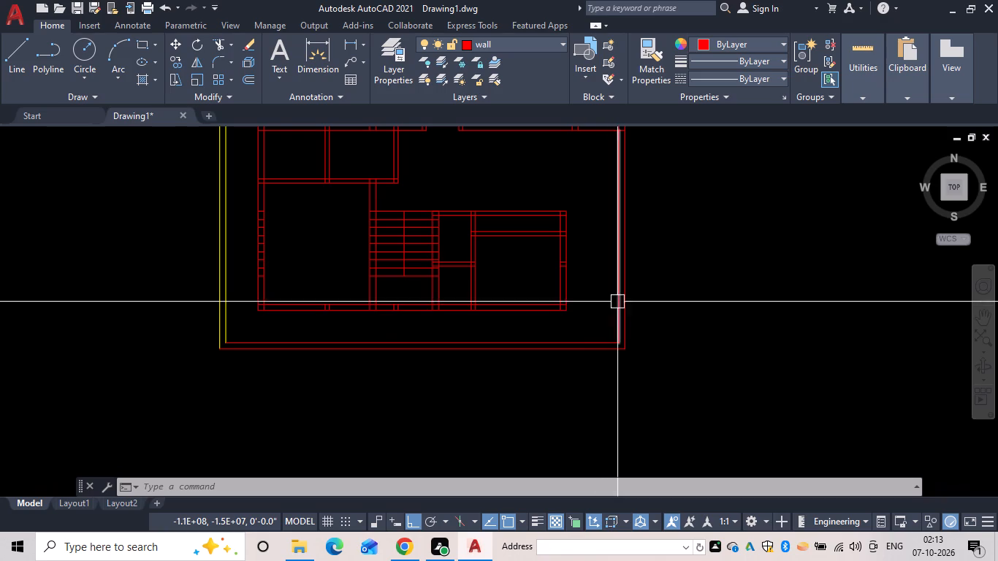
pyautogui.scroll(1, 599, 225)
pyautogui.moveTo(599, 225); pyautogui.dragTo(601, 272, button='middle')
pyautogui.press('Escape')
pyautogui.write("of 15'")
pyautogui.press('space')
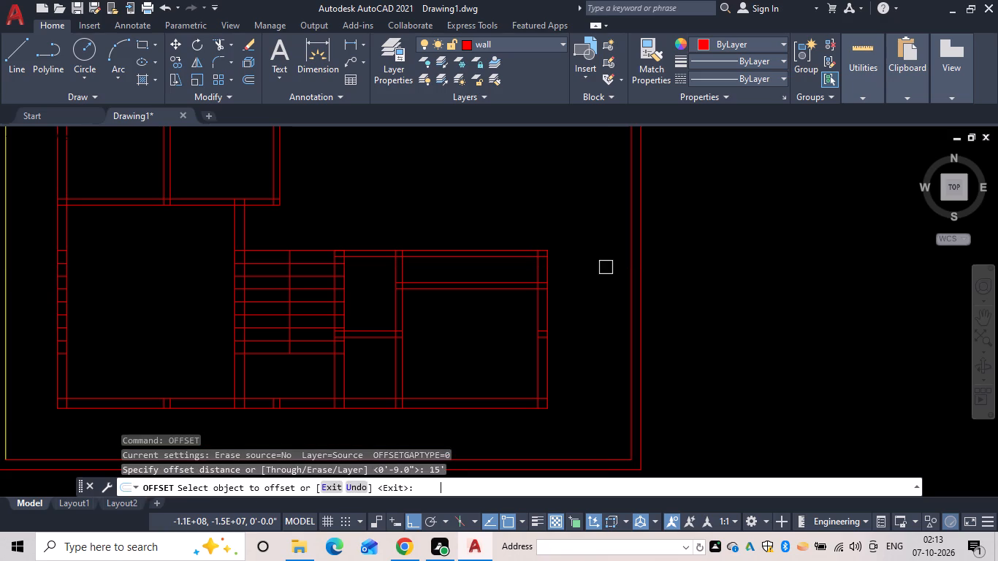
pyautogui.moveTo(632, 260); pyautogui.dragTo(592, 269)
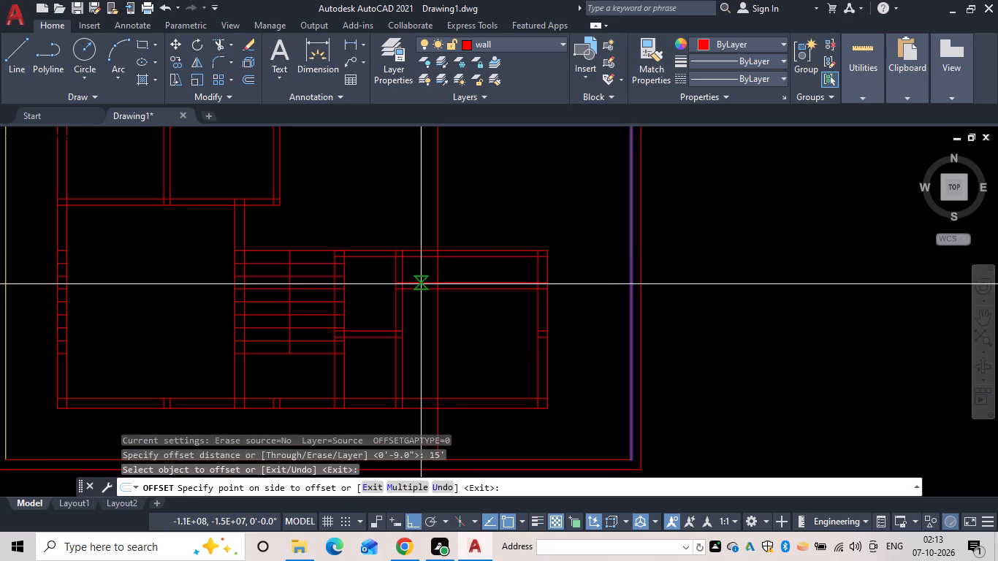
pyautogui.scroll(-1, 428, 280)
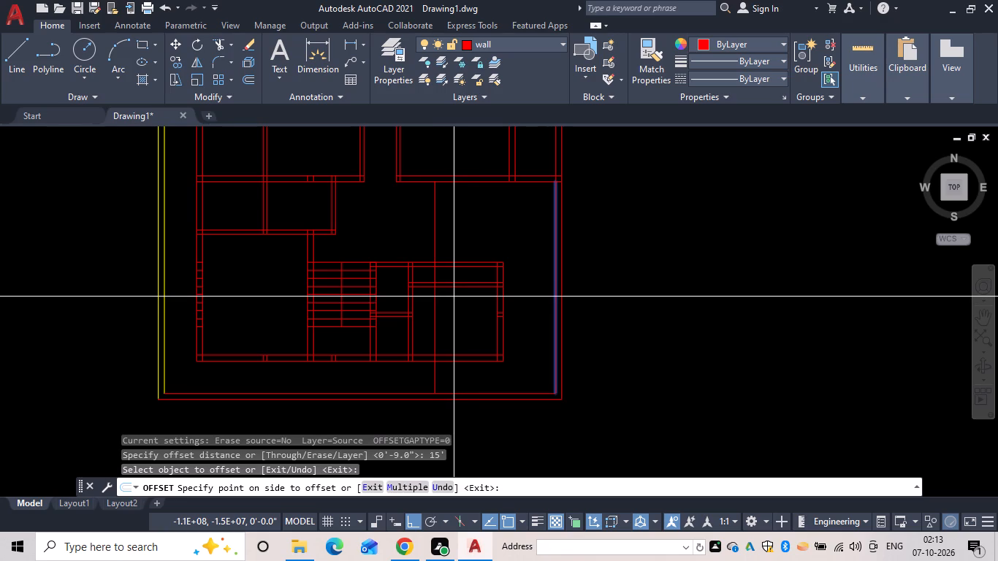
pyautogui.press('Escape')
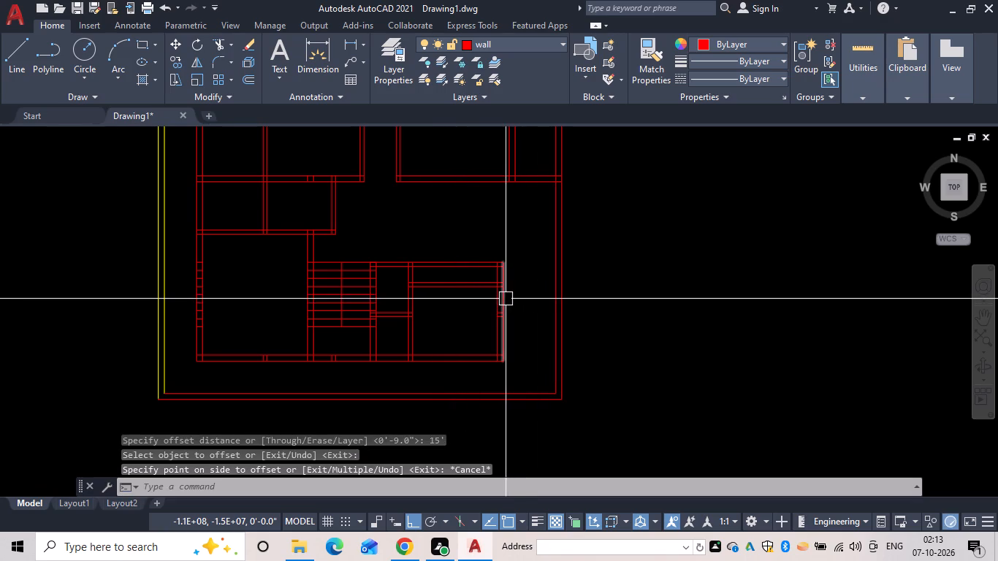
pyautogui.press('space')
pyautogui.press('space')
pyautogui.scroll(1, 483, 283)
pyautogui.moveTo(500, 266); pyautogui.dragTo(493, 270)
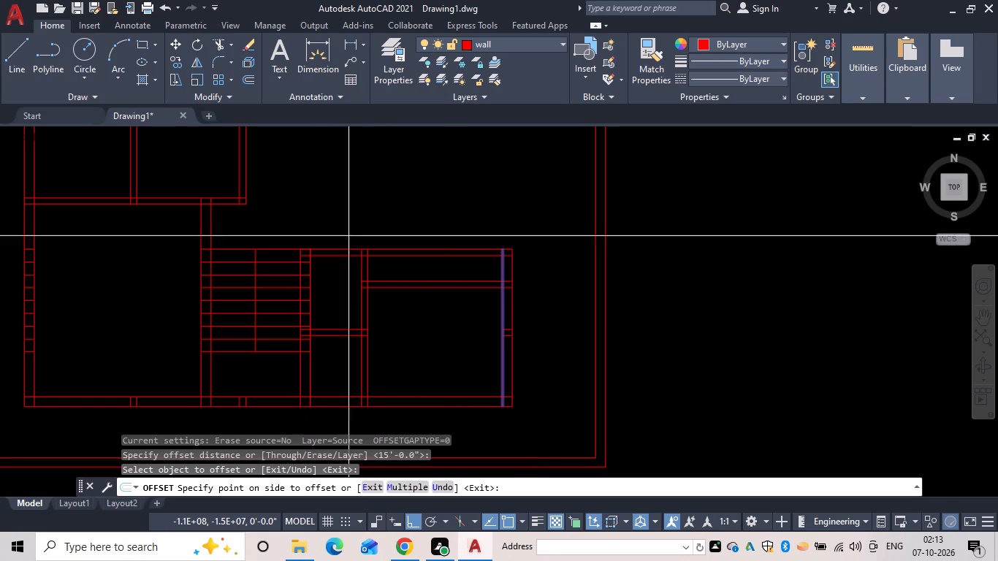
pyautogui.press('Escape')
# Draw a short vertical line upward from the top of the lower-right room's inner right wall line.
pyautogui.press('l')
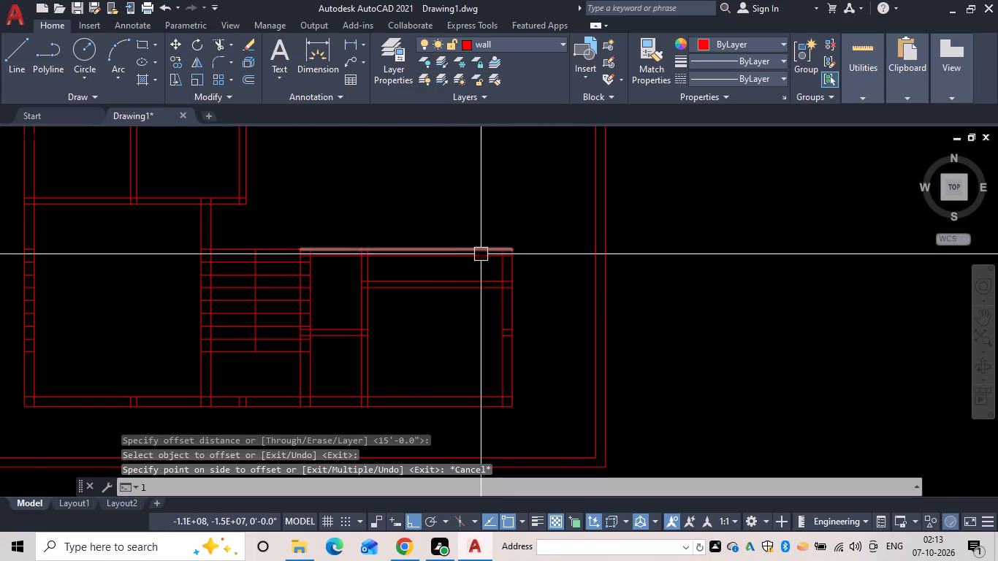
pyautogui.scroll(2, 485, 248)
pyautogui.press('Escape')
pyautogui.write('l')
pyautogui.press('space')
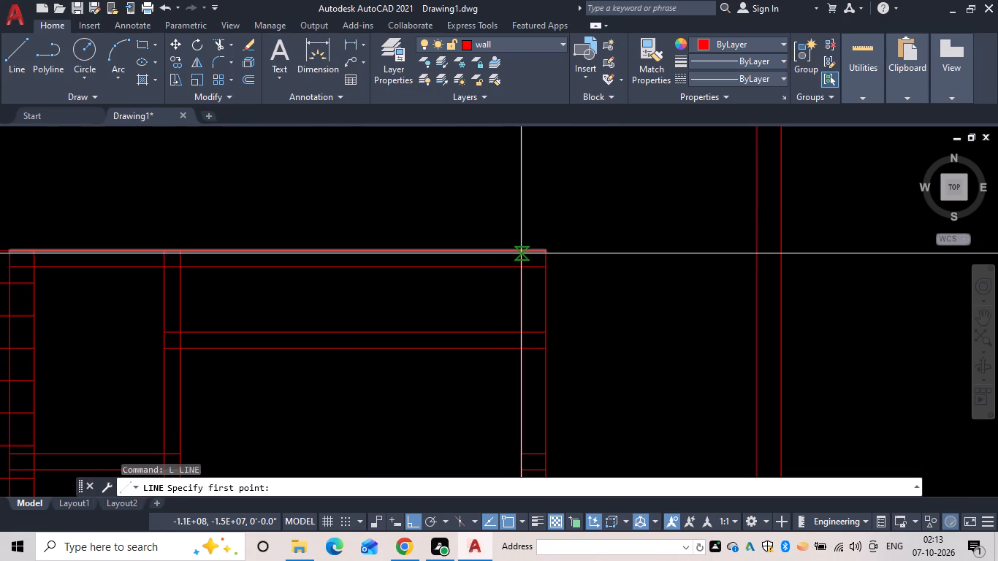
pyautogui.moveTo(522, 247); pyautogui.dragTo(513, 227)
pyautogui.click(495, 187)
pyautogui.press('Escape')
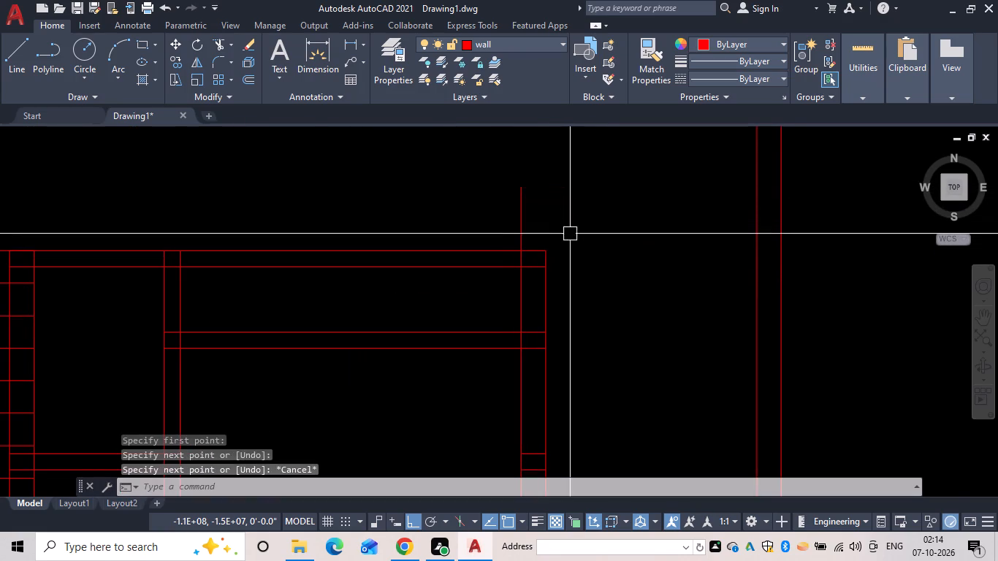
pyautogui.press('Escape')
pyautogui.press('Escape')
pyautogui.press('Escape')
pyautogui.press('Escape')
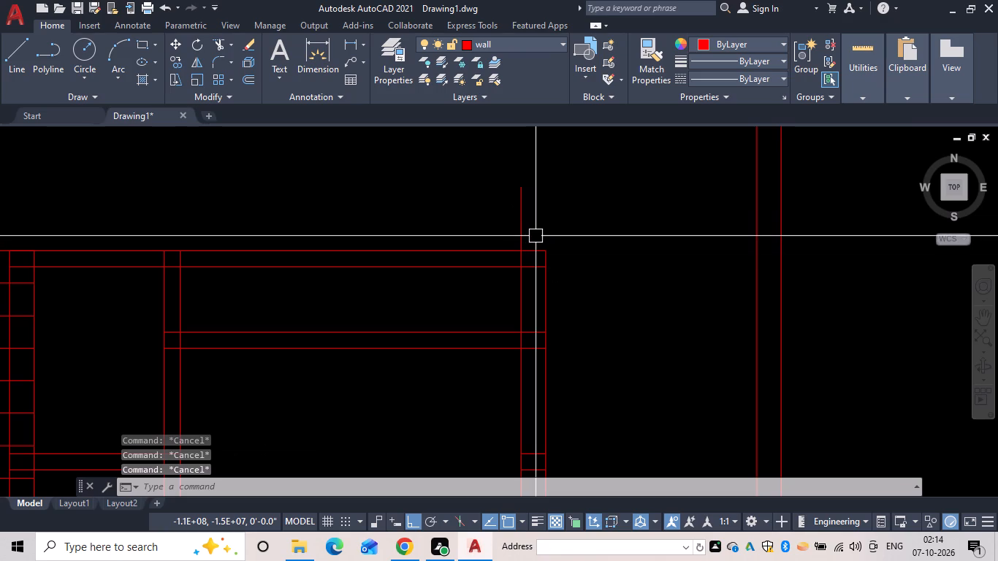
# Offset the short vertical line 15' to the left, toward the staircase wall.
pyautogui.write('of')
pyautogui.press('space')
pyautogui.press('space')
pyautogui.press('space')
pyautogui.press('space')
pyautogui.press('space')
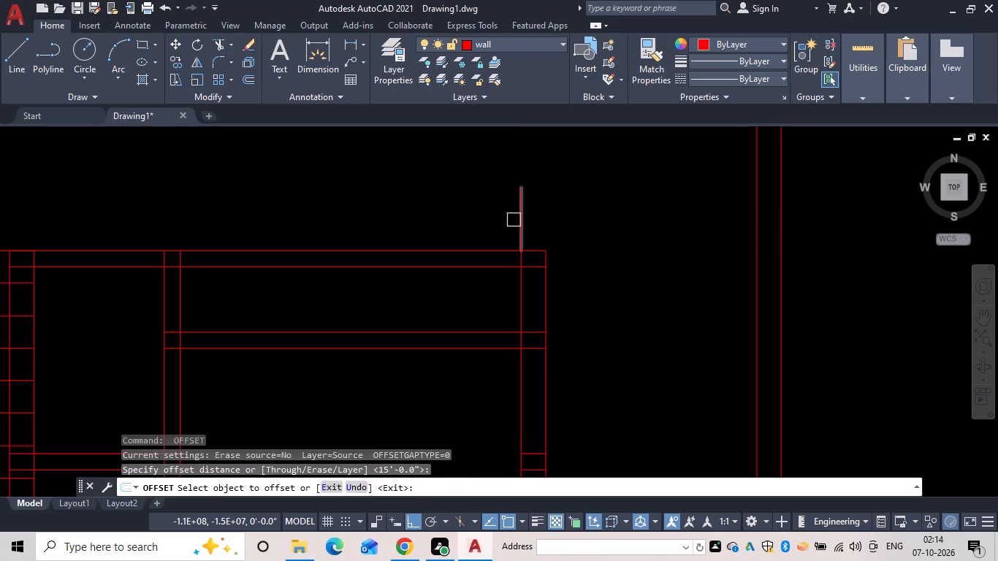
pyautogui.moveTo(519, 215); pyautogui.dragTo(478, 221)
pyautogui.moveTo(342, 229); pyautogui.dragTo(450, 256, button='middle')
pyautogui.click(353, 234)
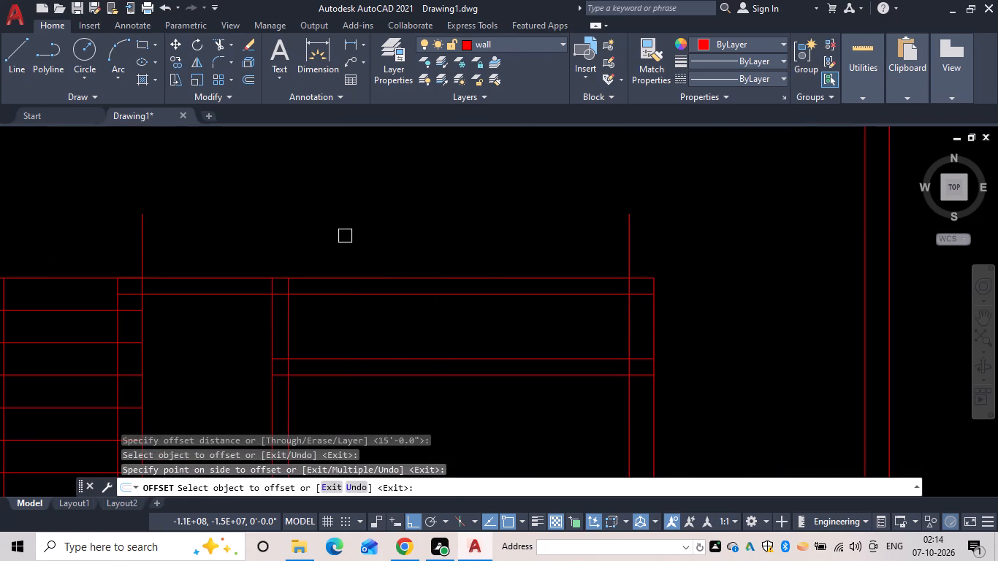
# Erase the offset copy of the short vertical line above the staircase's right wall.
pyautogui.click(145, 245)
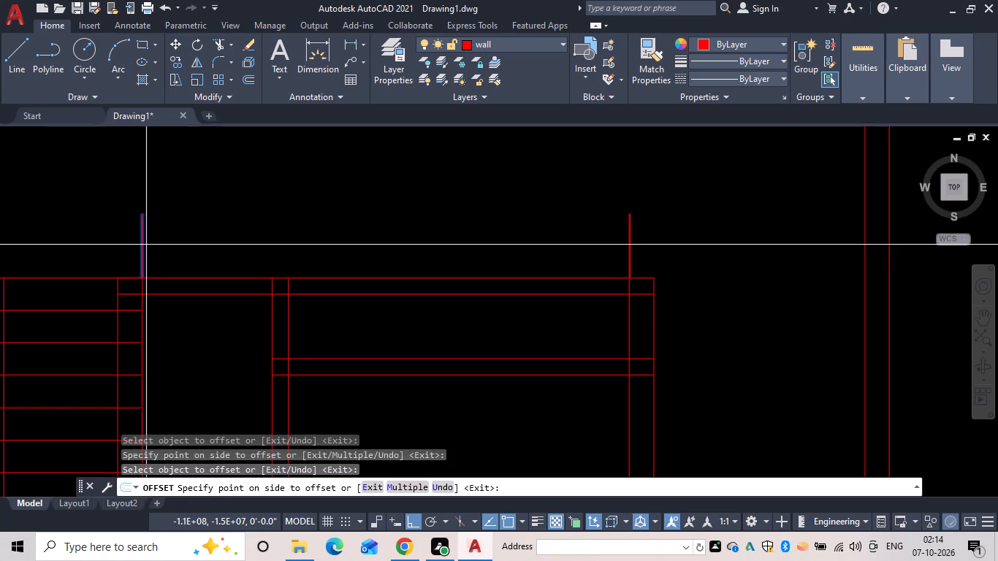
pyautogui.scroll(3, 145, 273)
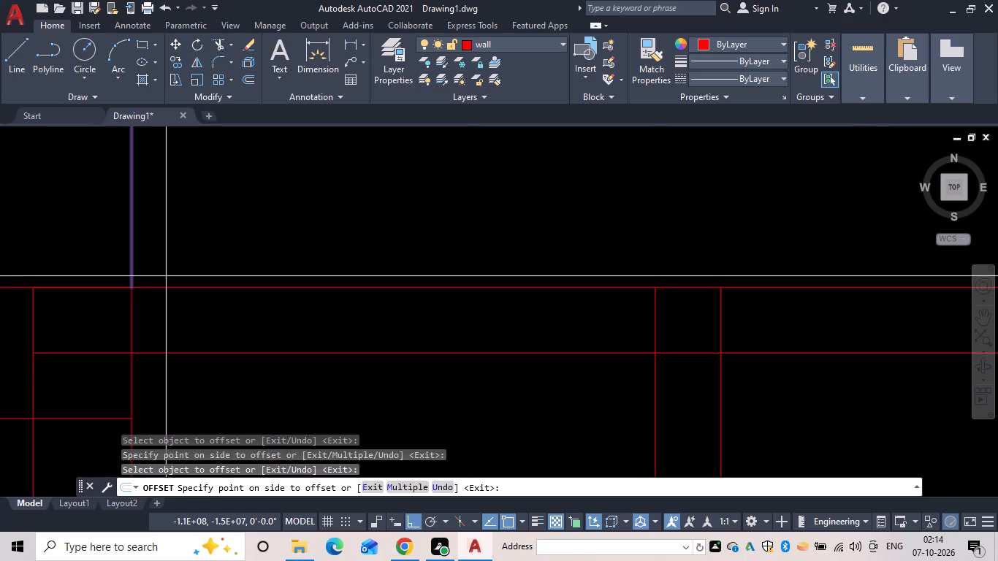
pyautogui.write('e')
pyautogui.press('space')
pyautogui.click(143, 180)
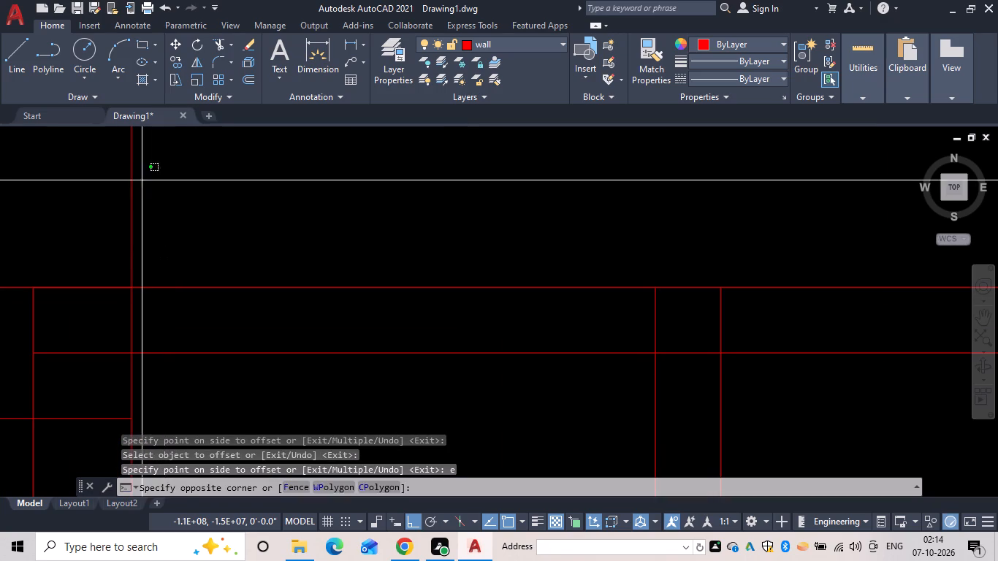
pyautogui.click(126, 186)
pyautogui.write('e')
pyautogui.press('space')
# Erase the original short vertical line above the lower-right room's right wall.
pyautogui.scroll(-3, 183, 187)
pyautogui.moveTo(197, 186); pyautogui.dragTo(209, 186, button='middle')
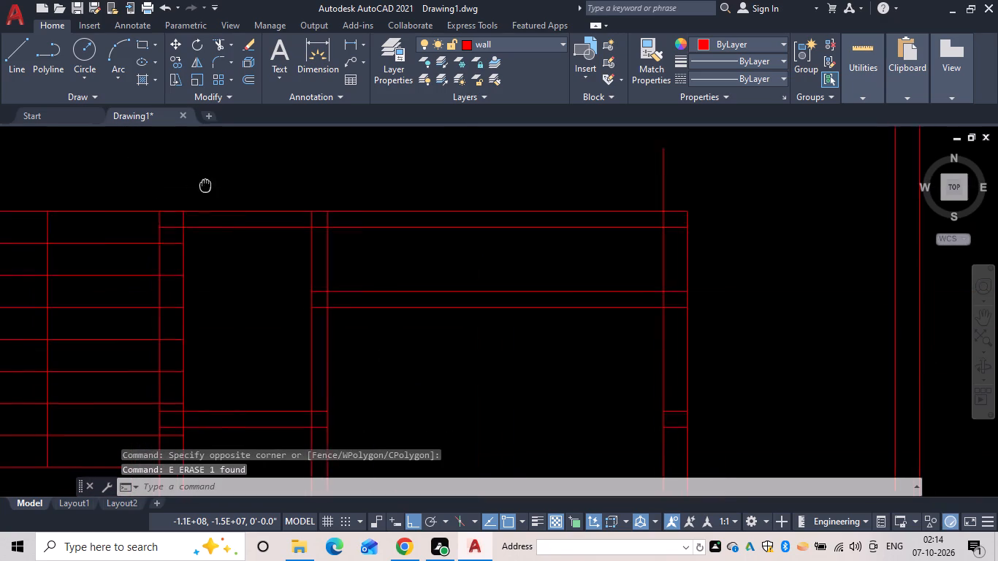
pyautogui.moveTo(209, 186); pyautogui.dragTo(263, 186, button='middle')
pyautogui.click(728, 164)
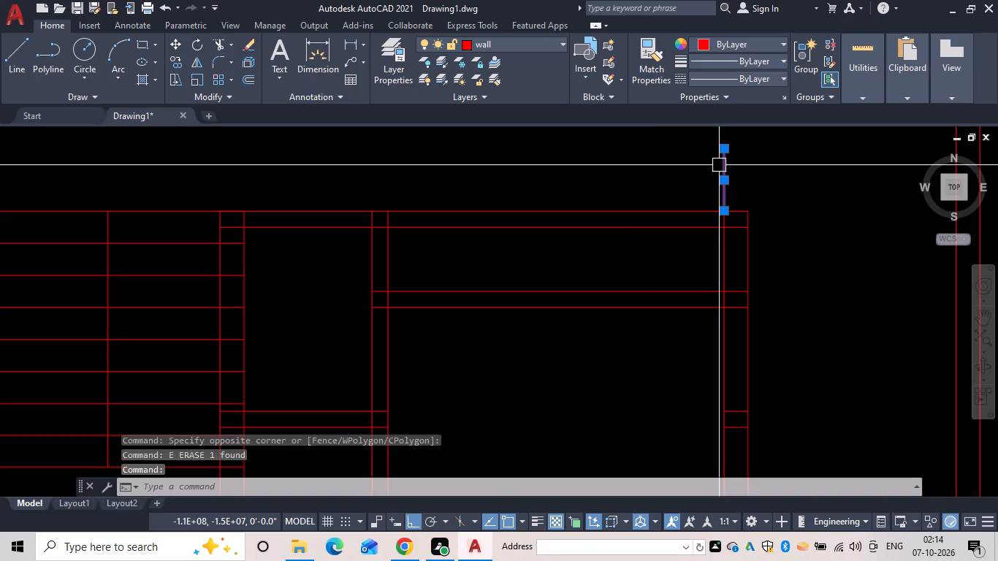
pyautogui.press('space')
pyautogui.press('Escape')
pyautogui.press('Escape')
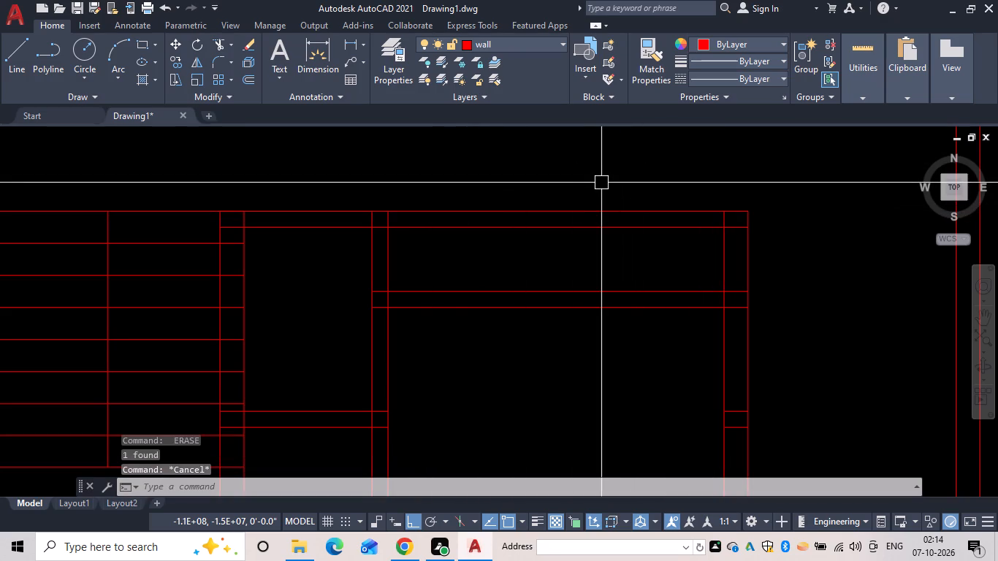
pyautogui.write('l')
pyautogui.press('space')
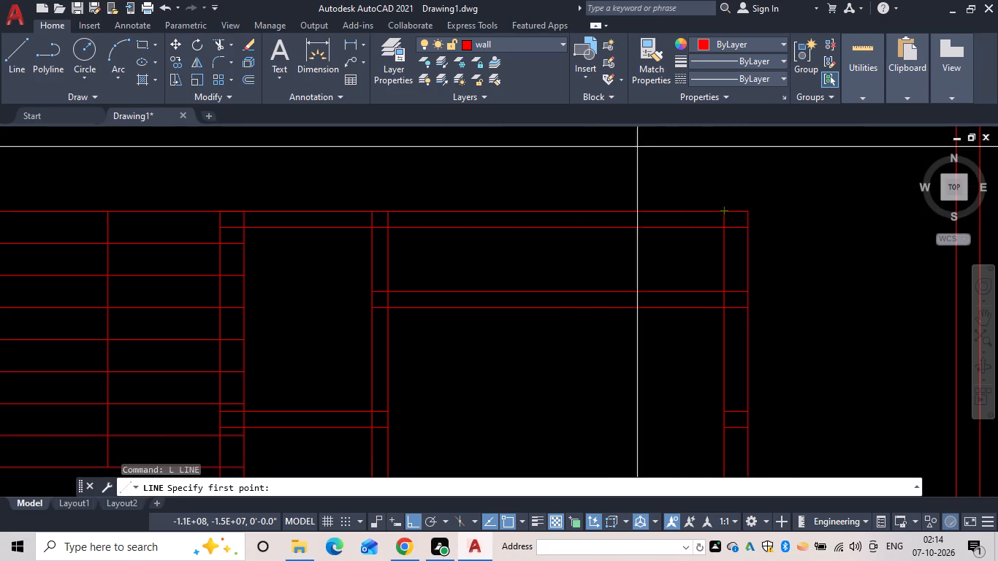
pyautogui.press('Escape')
# Offset the lower-right block's top outer wall line 3'6" upward as a height guide.
pyautogui.write('of 3\'6"')
pyautogui.press('space')
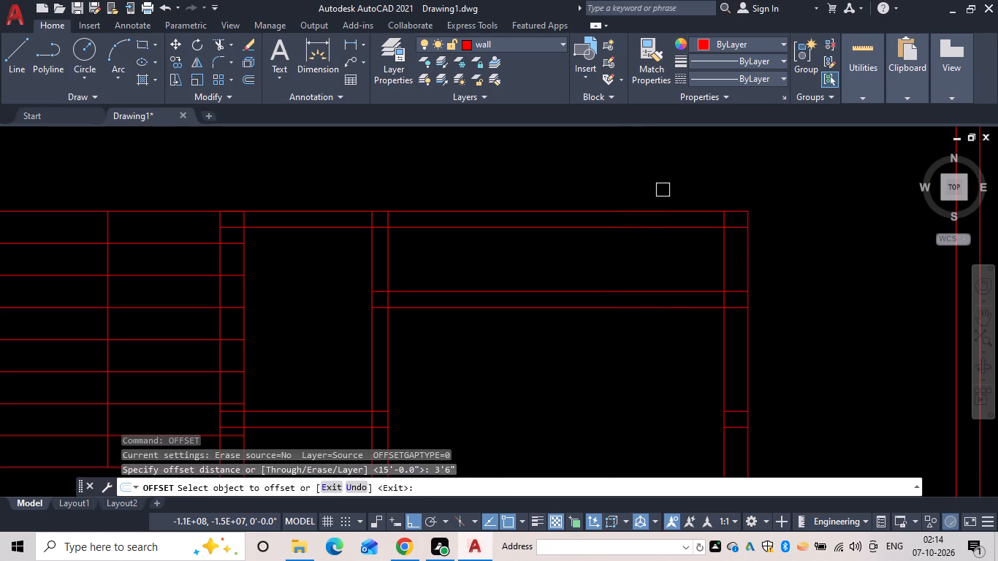
pyautogui.moveTo(666, 210); pyautogui.dragTo(668, 192)
pyautogui.click(668, 164)
pyautogui.scroll(-1, 678, 174)
pyautogui.moveTo(681, 178); pyautogui.dragTo(606, 272, button='middle')
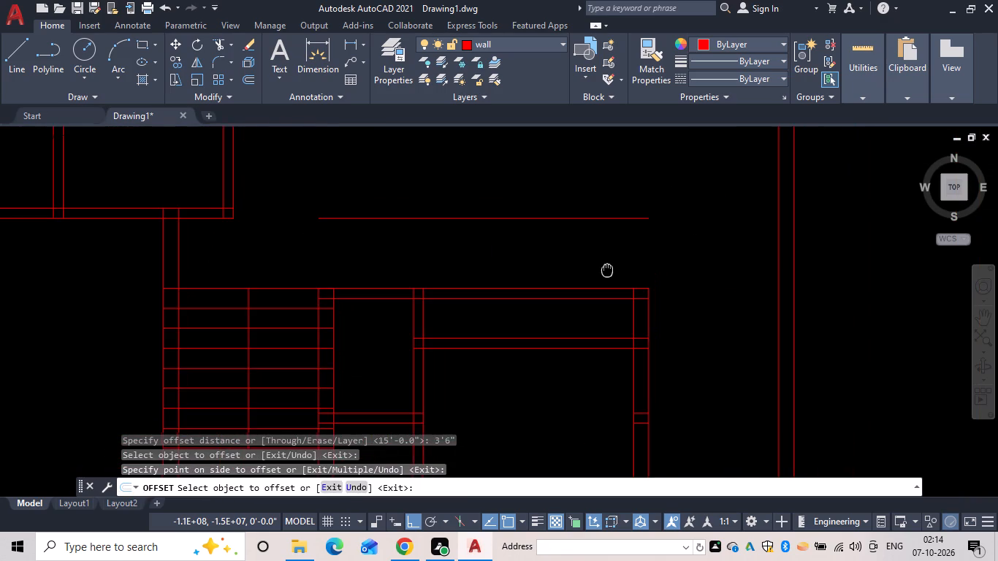
pyautogui.press('Escape')
# Draw a vertical line from the top of the lower-right room's inner right wall line up past the 3'6" guide.
pyautogui.write('l')
pyautogui.press('space')
pyautogui.press('space')
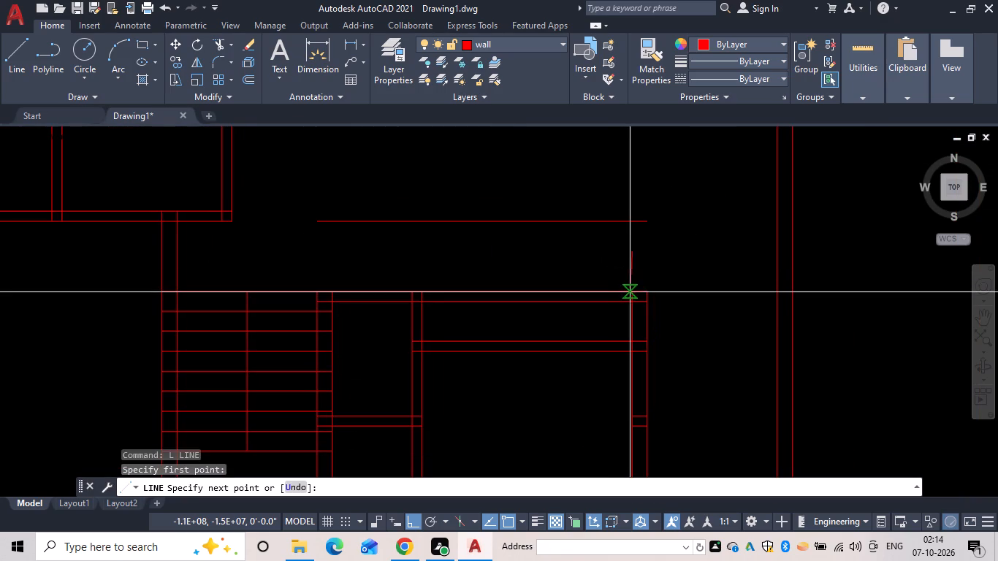
pyautogui.press('Escape')
pyautogui.press('l')
pyautogui.press('space')
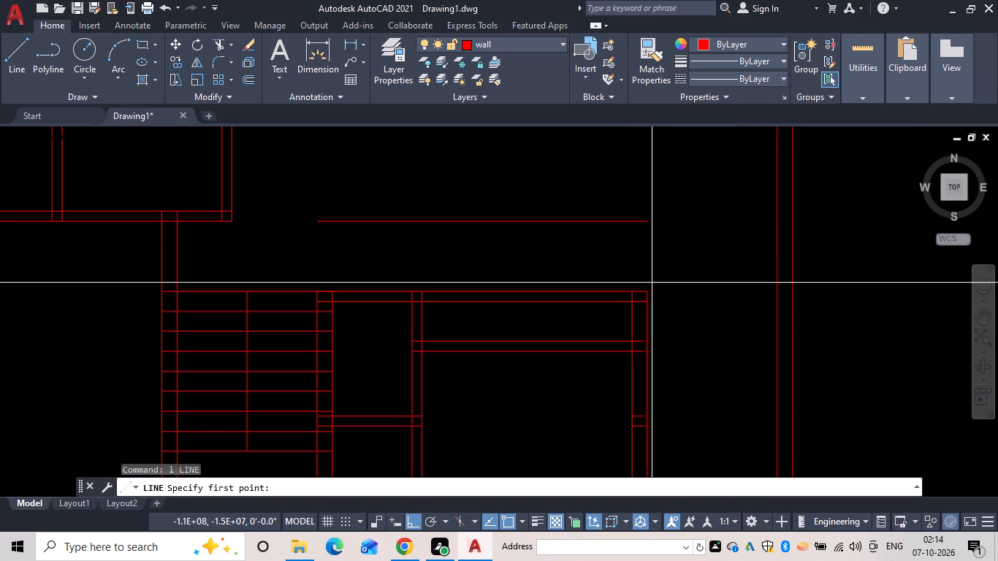
pyautogui.click(632, 292)
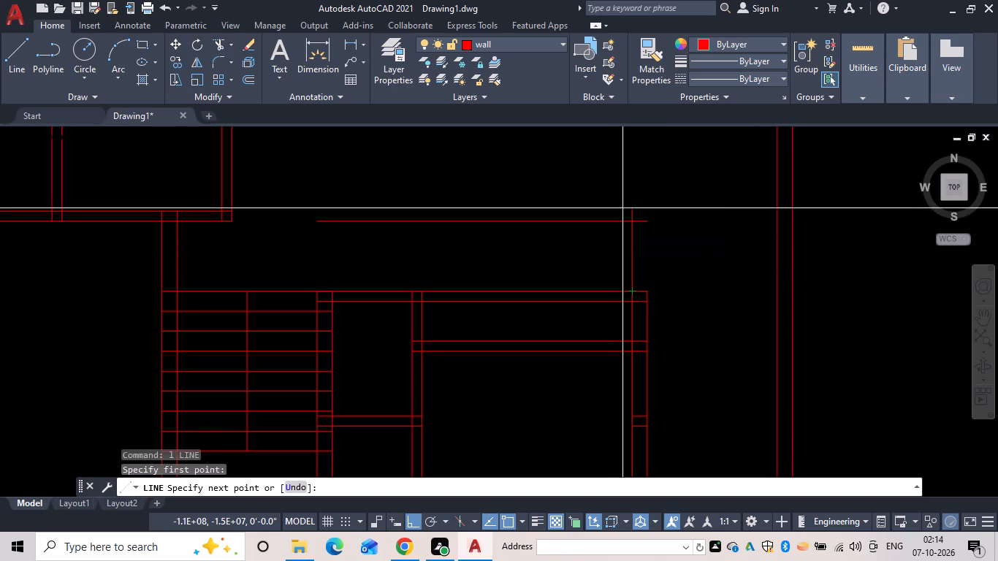
pyautogui.click(622, 172)
pyautogui.press('Escape')
# Trim the guide line's overhang to the right of the new vertical line.
pyautogui.write('tr')
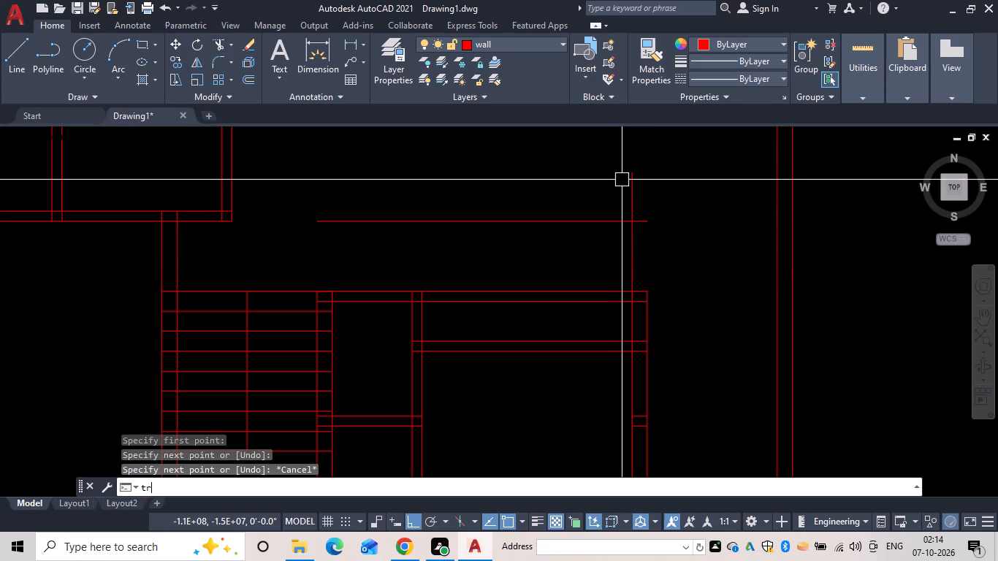
pyautogui.press('space')
pyautogui.click(646, 221)
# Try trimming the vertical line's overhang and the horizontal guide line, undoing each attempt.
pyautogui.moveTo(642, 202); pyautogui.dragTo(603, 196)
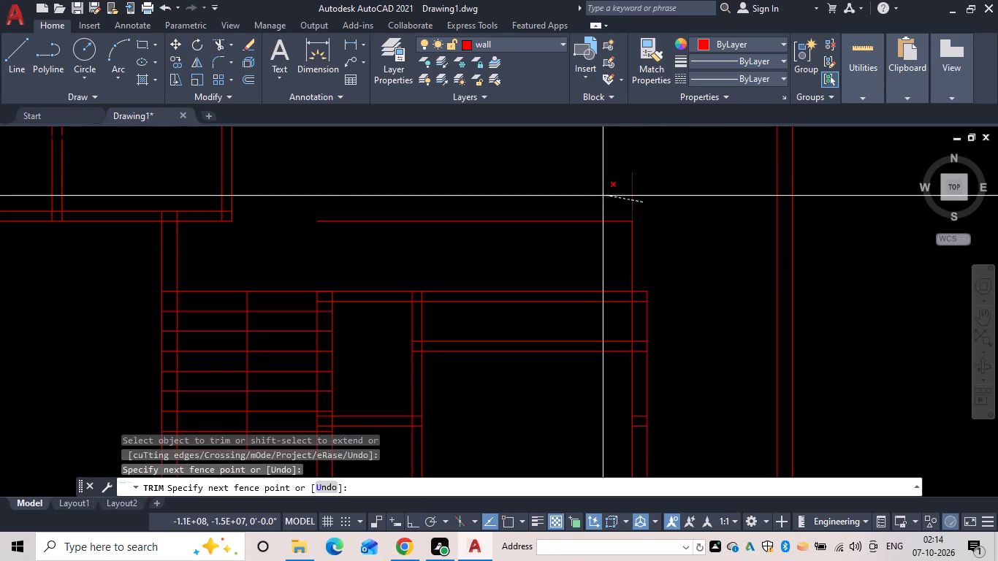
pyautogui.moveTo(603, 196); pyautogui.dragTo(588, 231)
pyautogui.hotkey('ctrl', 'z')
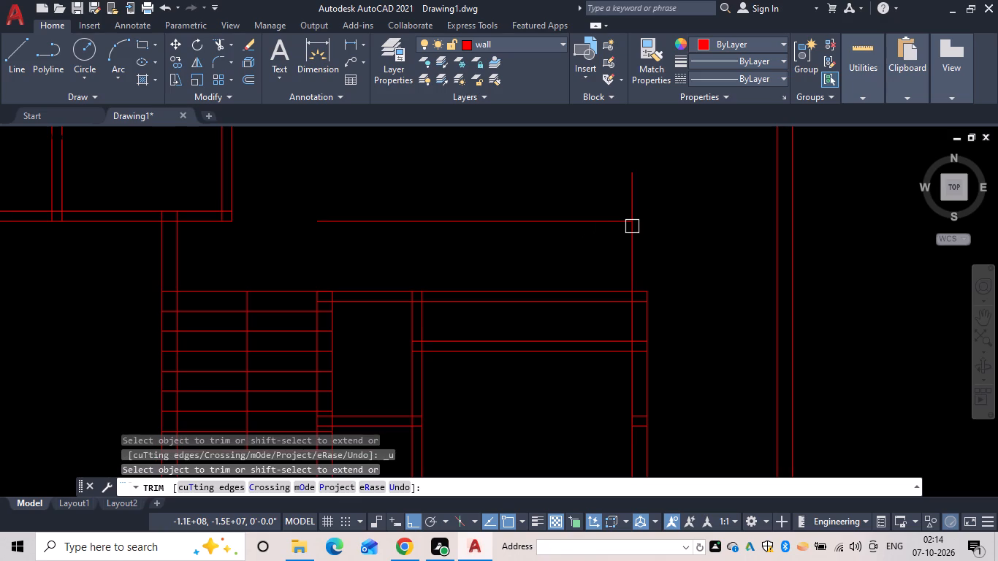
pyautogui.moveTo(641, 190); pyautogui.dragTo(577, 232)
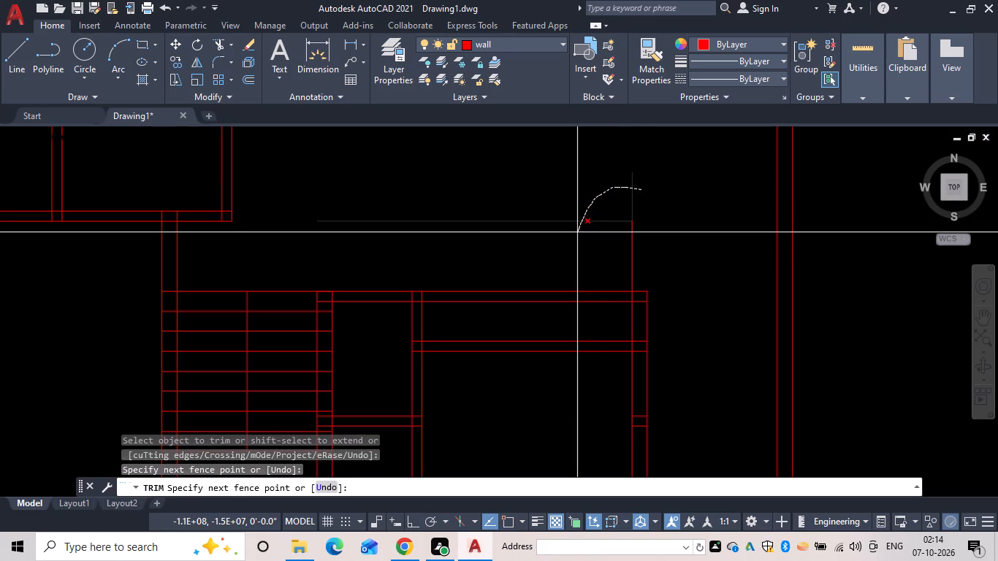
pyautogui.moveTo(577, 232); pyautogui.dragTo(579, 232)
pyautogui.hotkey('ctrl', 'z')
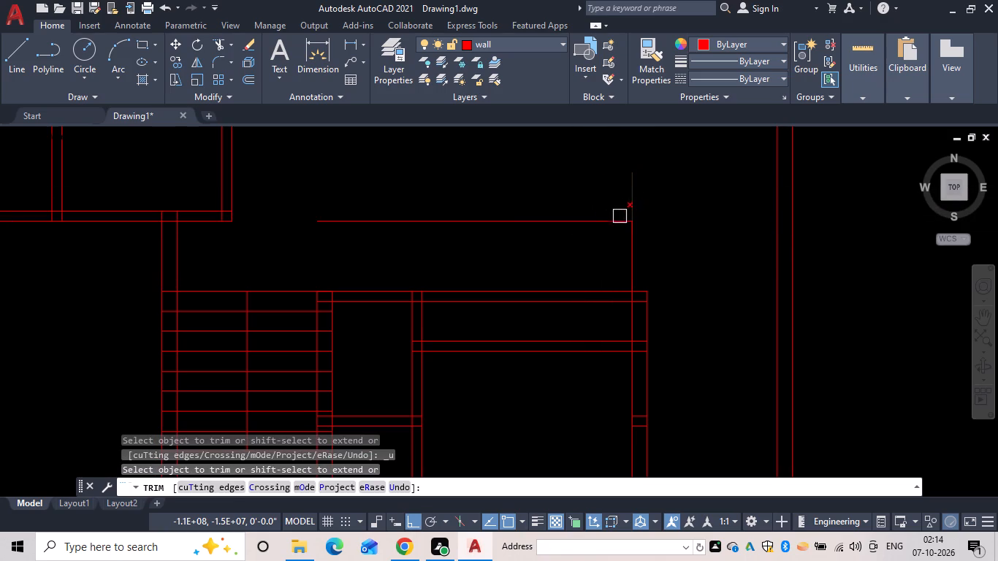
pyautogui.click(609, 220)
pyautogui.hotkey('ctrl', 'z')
# Trim the vertical line's end above the guide and remove the remaining horizontal guide line.
pyautogui.click(626, 189)
pyautogui.moveTo(595, 198); pyautogui.dragTo(572, 253)
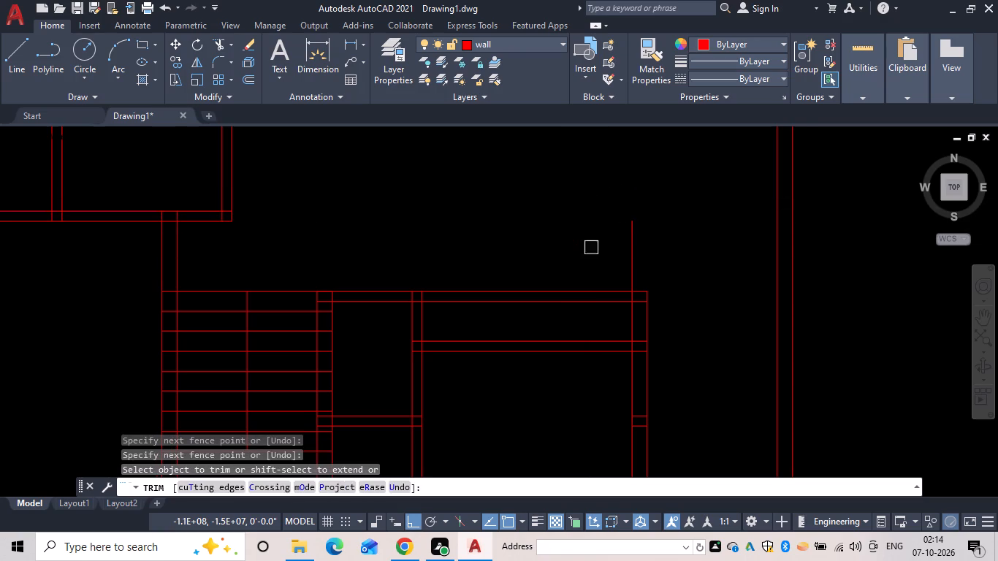
pyautogui.press('Escape')
# Offset the 3'6" vertical line 15' to the left, above the staircase's right wall.
pyautogui.write("of 15'")
pyautogui.press('space')
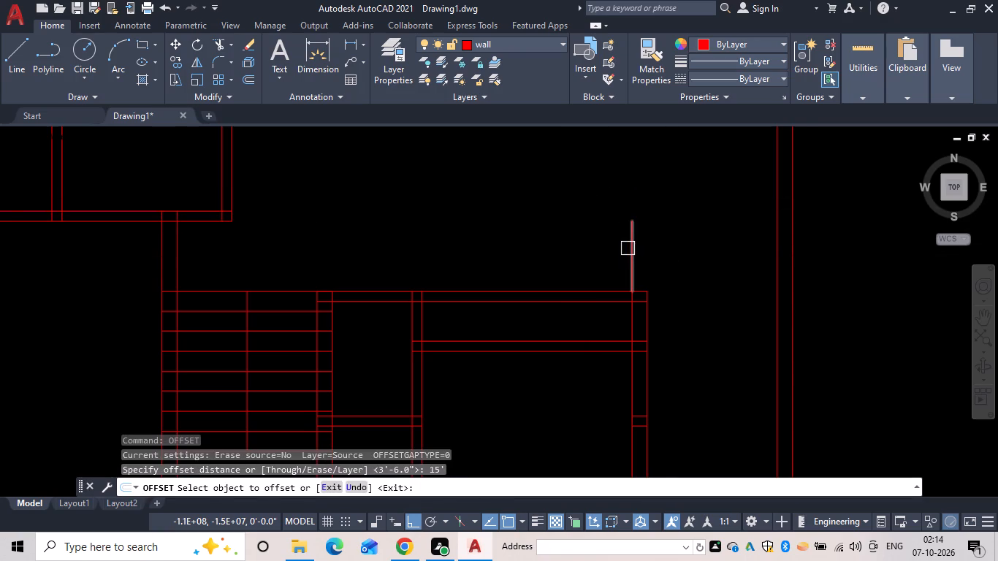
pyautogui.click(628, 248)
pyautogui.click(518, 259)
pyautogui.press('Escape')
# Erase the original 3'6" vertical line above the lower-right room's right wall.
pyautogui.click(628, 239)
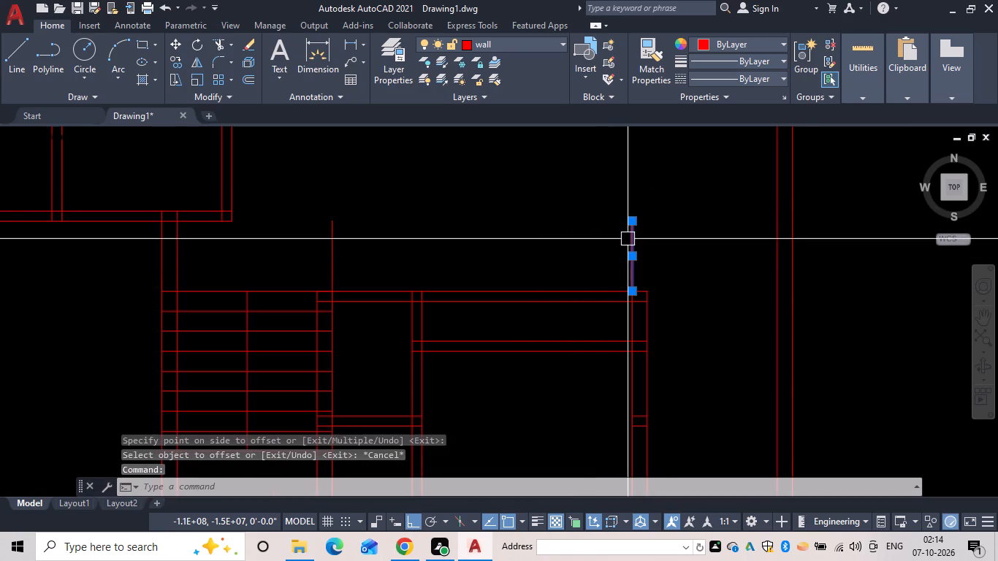
pyautogui.write('e')
pyautogui.press('space')
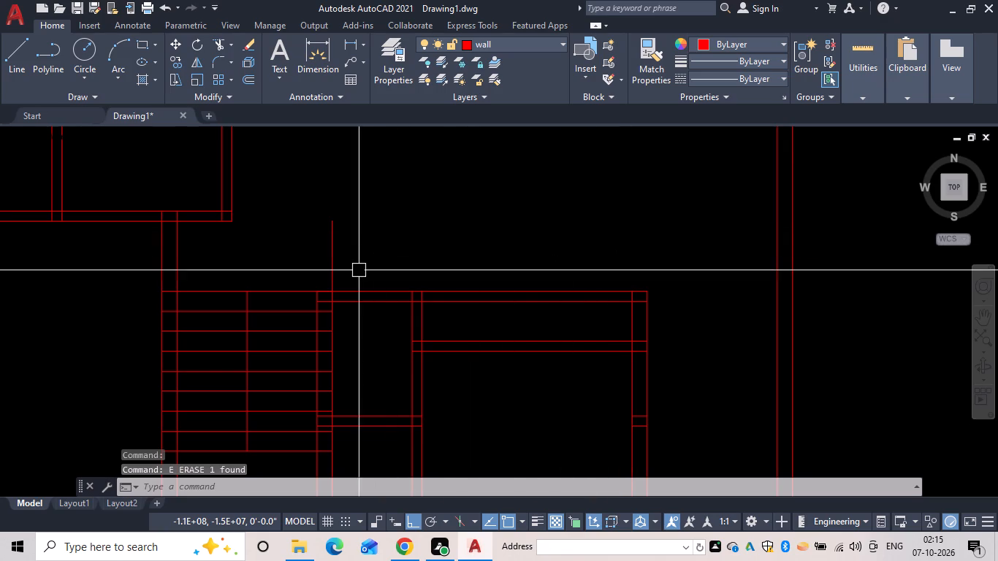
pyautogui.press('Escape')
# Offset the remaining vertical line 9" to the left to give the wall stub above the staircase its thickness.
pyautogui.write('of 0')
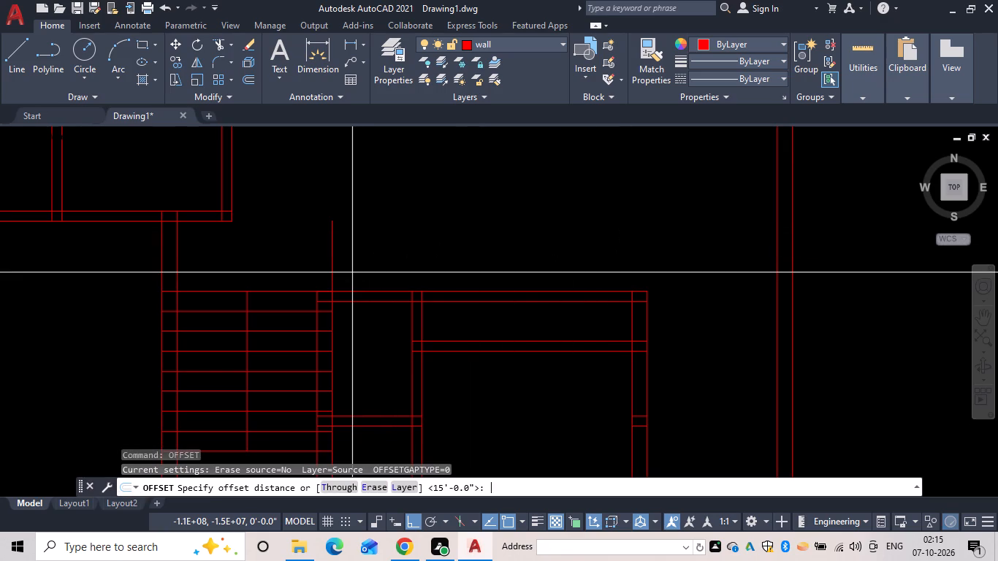
pyautogui.press('BackSpace')
pyautogui.write('9')
pyautogui.press('space')
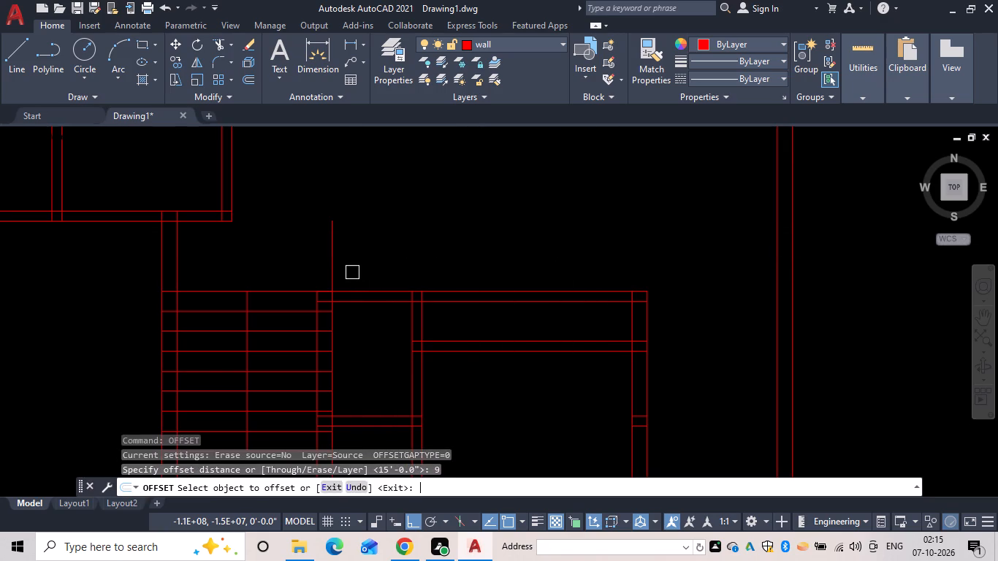
pyautogui.click(335, 244)
pyautogui.click(311, 246)
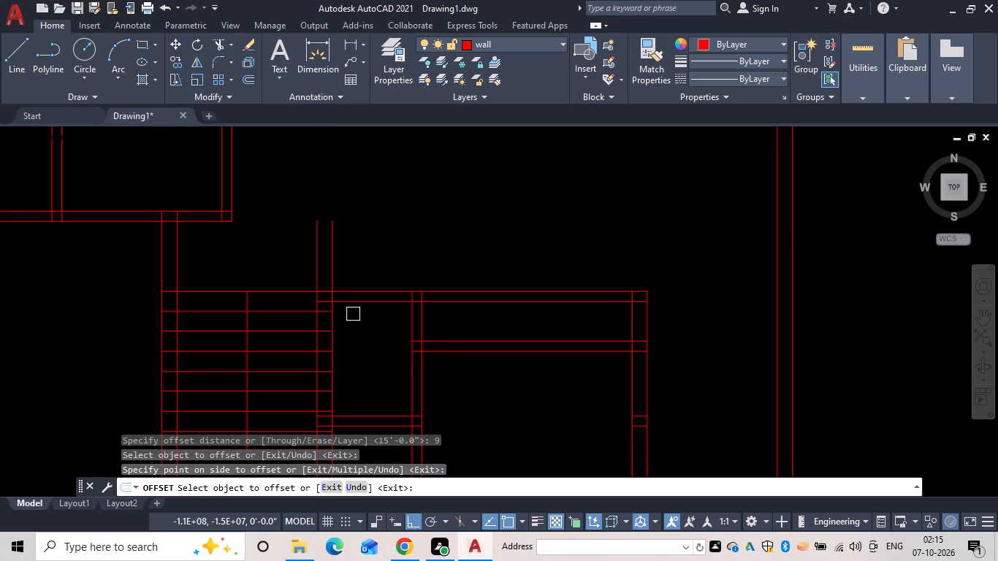
pyautogui.scroll(1, 351, 283)
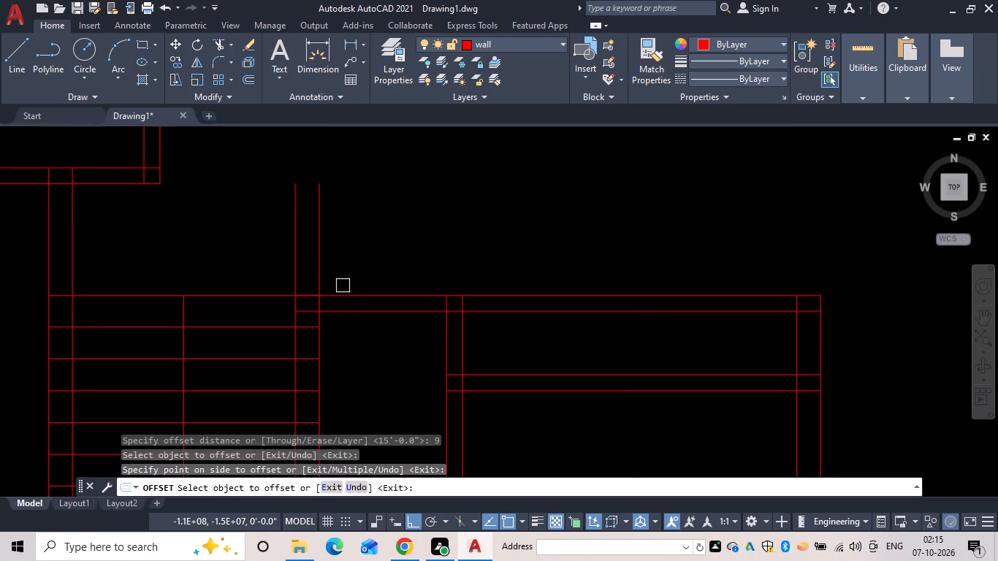
pyautogui.scroll(1, 321, 238)
pyautogui.moveTo(321, 238); pyautogui.dragTo(322, 240, button='middle')
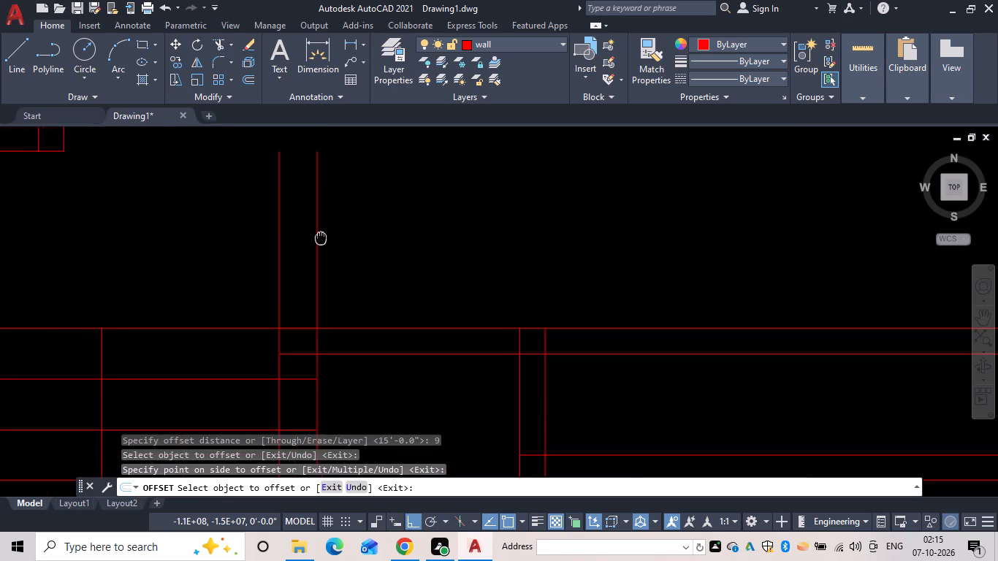
pyautogui.moveTo(322, 240); pyautogui.dragTo(367, 276, button='middle')
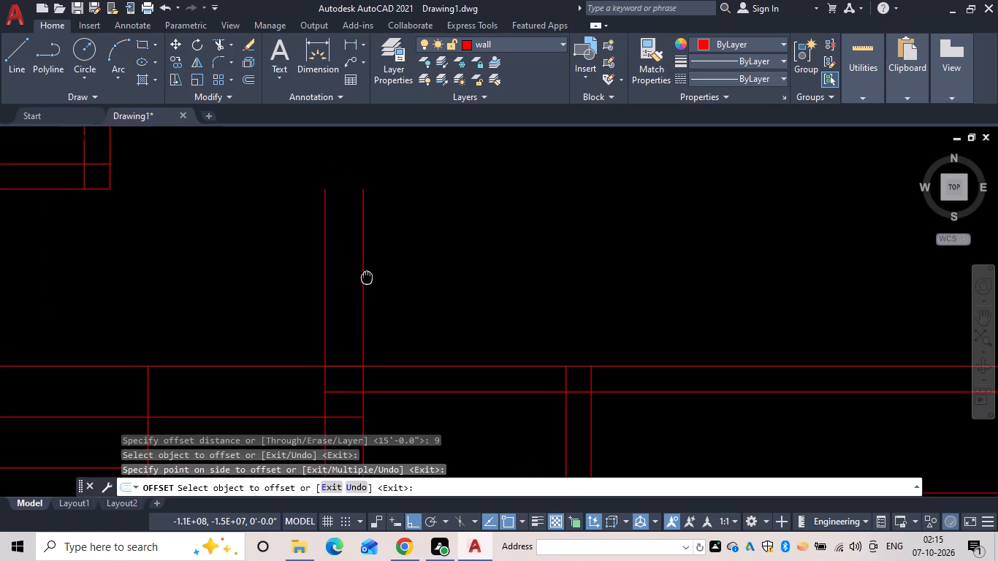
# Draw a horizontal line joining the top ends of the two wall stub lines above the staircase.
pyautogui.moveTo(367, 276); pyautogui.dragTo(368, 278, button='middle')
pyautogui.press('Escape')
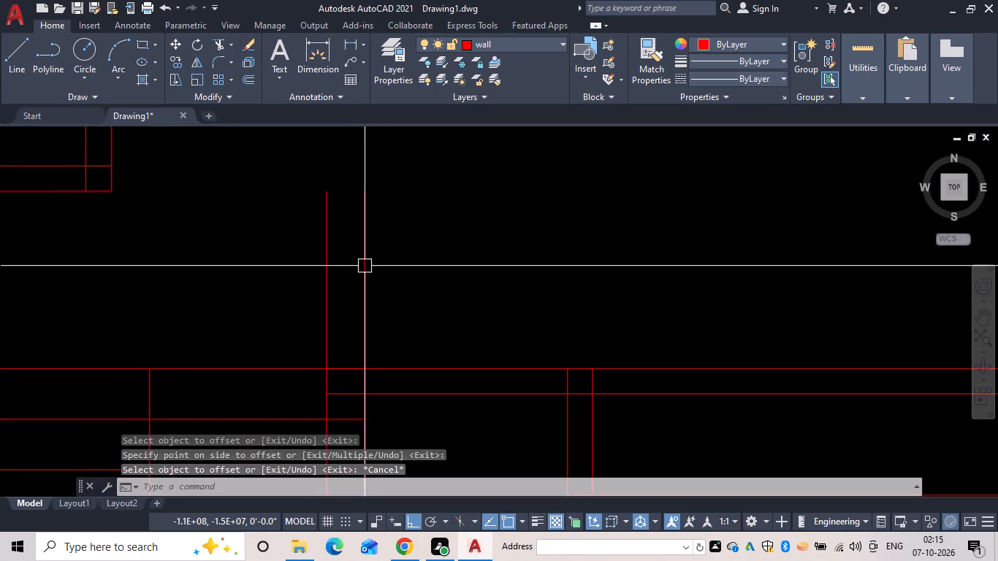
pyautogui.press('l')
pyautogui.press('space')
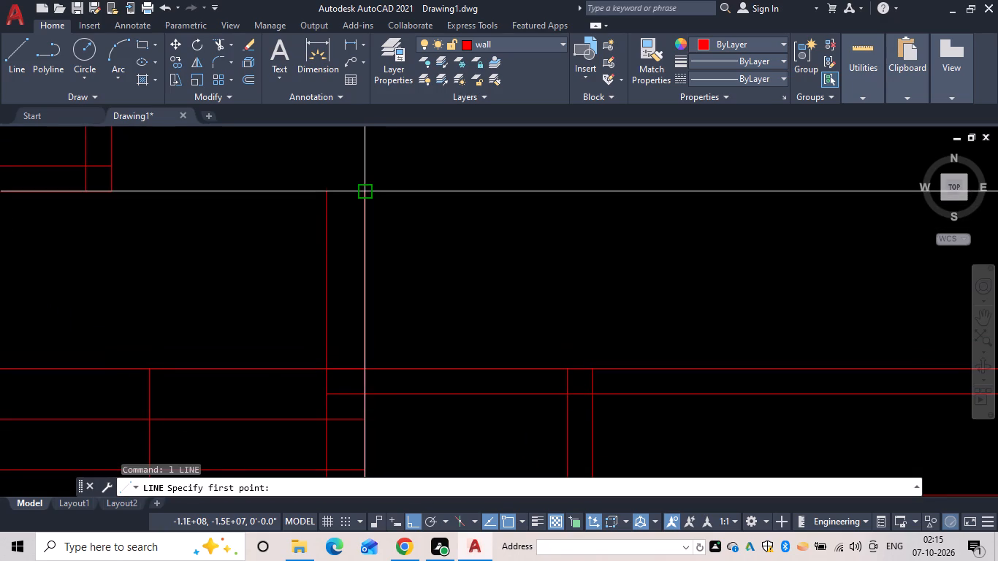
pyautogui.moveTo(364, 191); pyautogui.dragTo(346, 196)
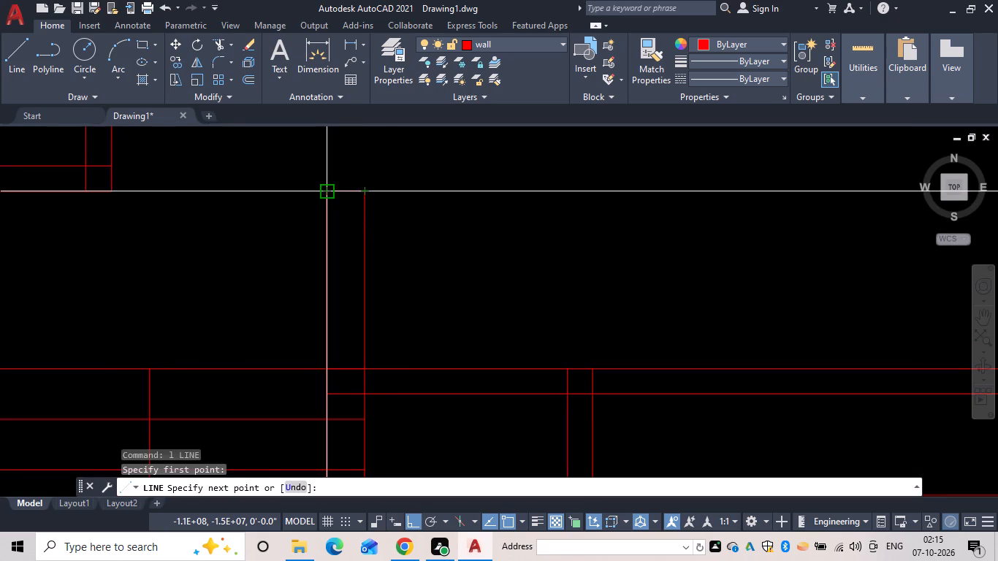
pyautogui.click(324, 191)
pyautogui.press('space')
pyautogui.moveTo(346, 210); pyautogui.dragTo(354, 262, button='middle')
pyautogui.press('Escape')
# Offset the stub's closing line 6" upward.
pyautogui.write('of y6')
pyautogui.press('space')
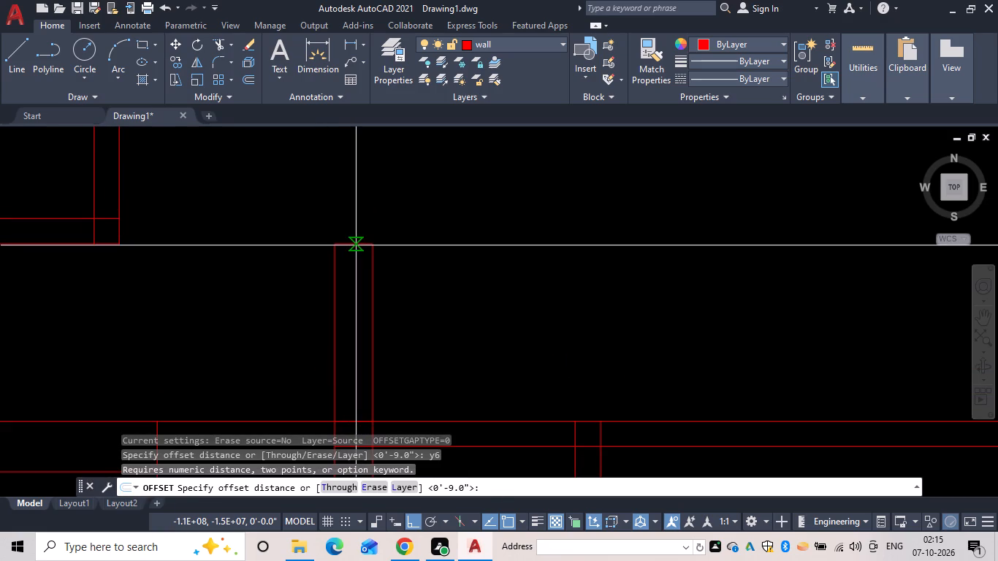
pyautogui.write('6')
pyautogui.press('space')
pyautogui.click(350, 241)
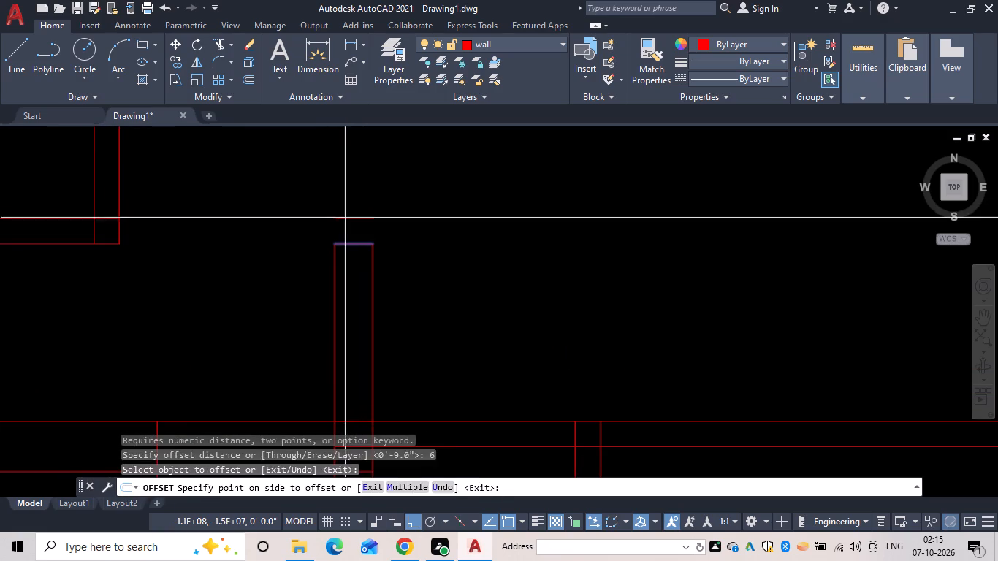
pyautogui.click(345, 206)
pyautogui.press('Escape')
# Extend both vertical stub lines up to the new horizontal line.
pyautogui.write('ex')
pyautogui.press('space')
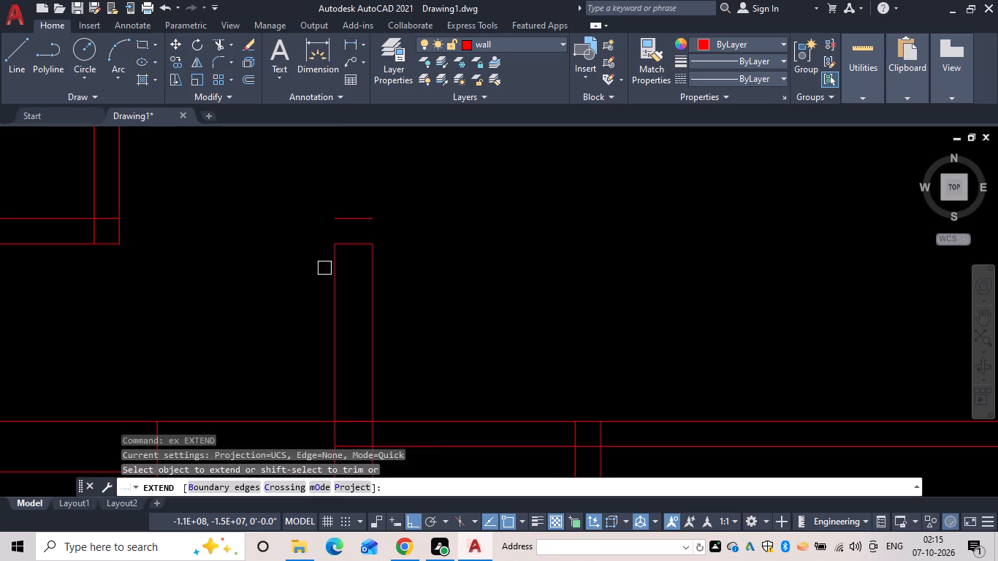
pyautogui.click(332, 267)
pyautogui.click(370, 264)
pyautogui.press('Escape')
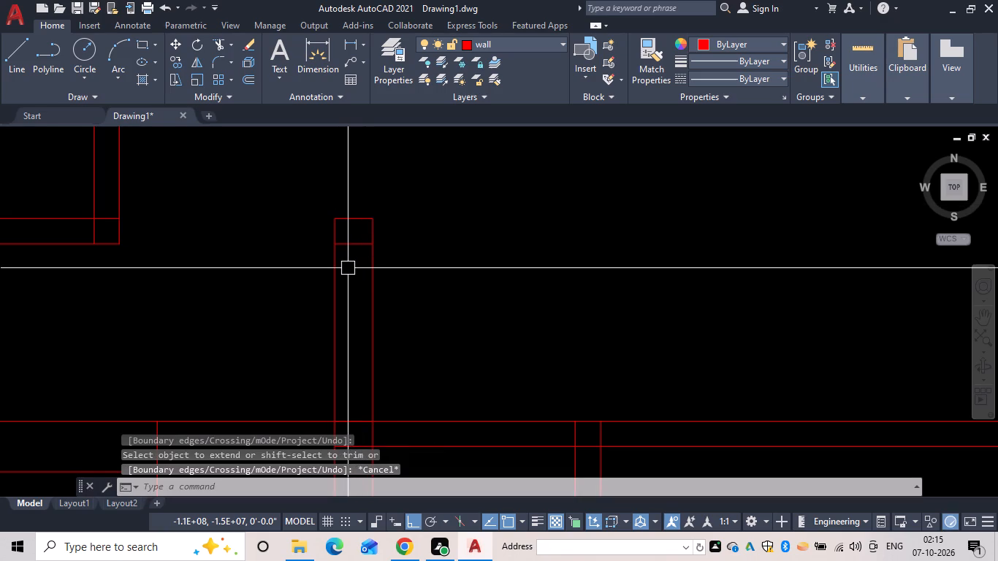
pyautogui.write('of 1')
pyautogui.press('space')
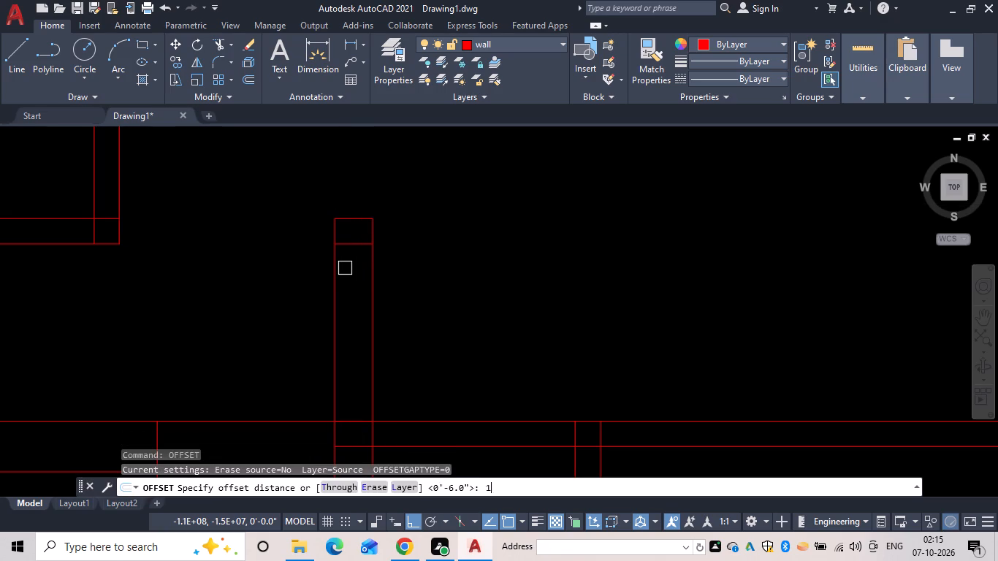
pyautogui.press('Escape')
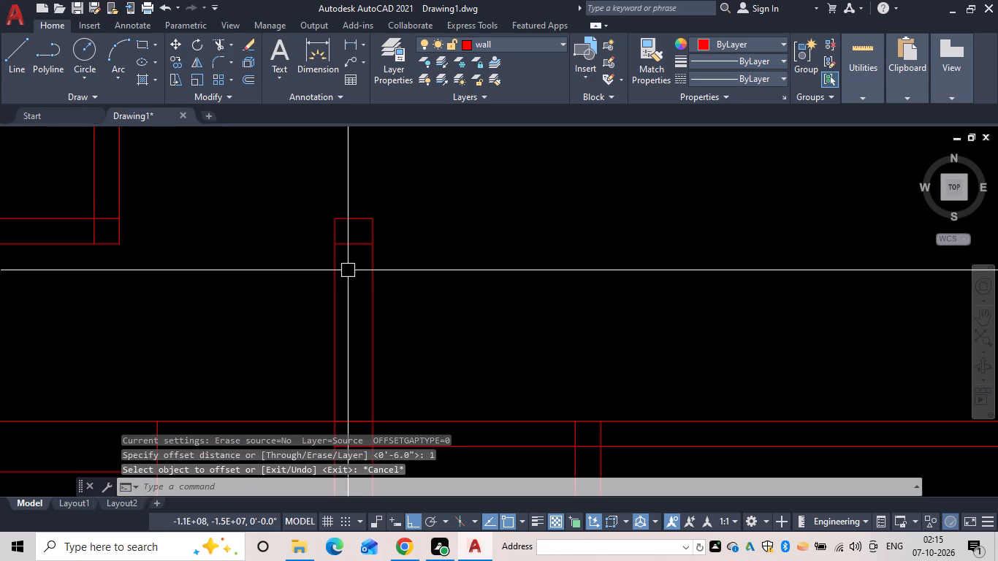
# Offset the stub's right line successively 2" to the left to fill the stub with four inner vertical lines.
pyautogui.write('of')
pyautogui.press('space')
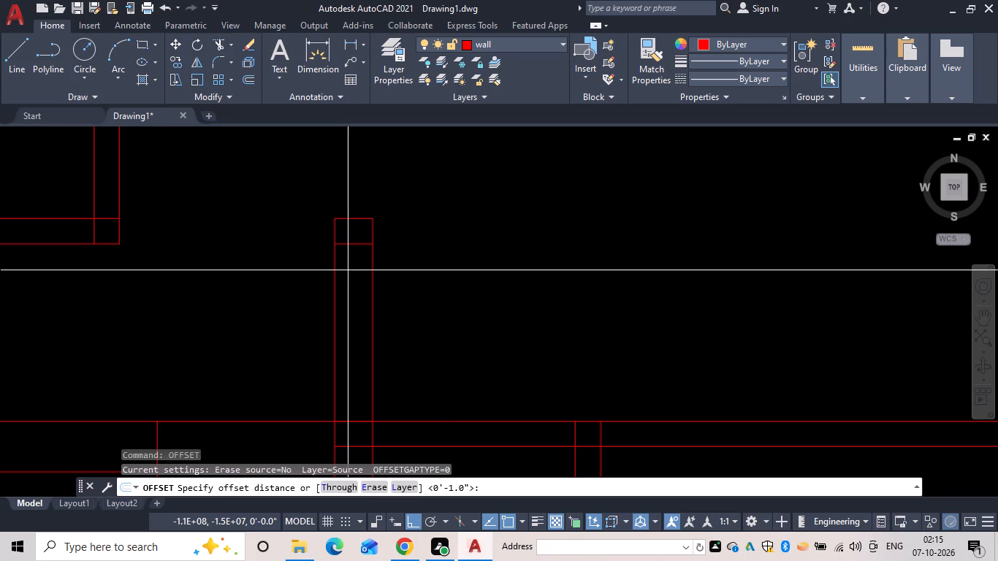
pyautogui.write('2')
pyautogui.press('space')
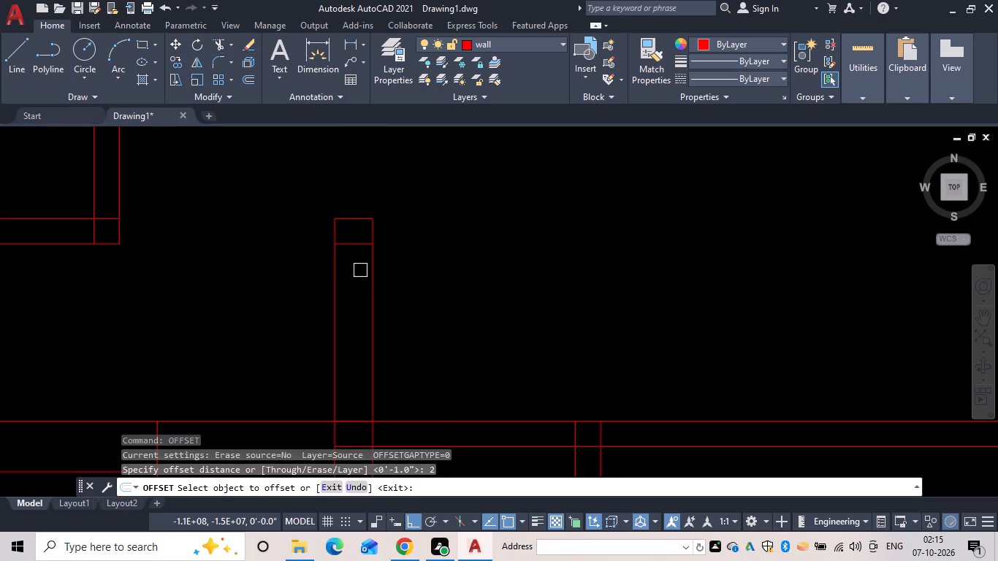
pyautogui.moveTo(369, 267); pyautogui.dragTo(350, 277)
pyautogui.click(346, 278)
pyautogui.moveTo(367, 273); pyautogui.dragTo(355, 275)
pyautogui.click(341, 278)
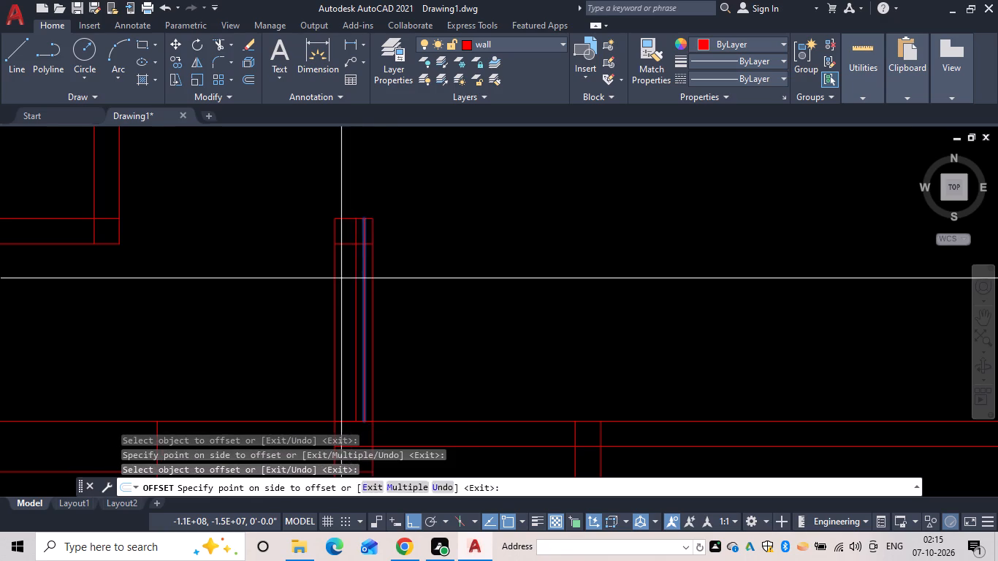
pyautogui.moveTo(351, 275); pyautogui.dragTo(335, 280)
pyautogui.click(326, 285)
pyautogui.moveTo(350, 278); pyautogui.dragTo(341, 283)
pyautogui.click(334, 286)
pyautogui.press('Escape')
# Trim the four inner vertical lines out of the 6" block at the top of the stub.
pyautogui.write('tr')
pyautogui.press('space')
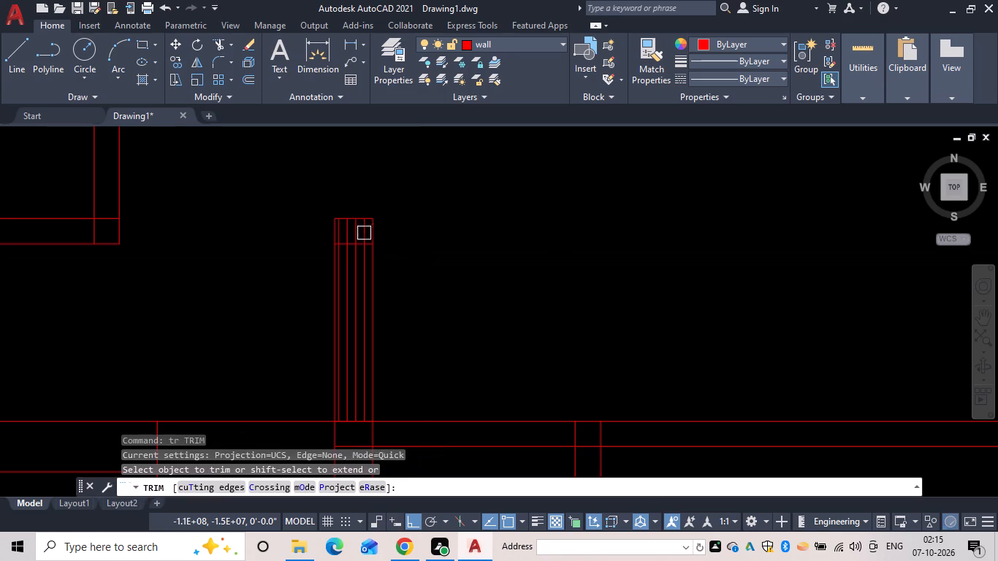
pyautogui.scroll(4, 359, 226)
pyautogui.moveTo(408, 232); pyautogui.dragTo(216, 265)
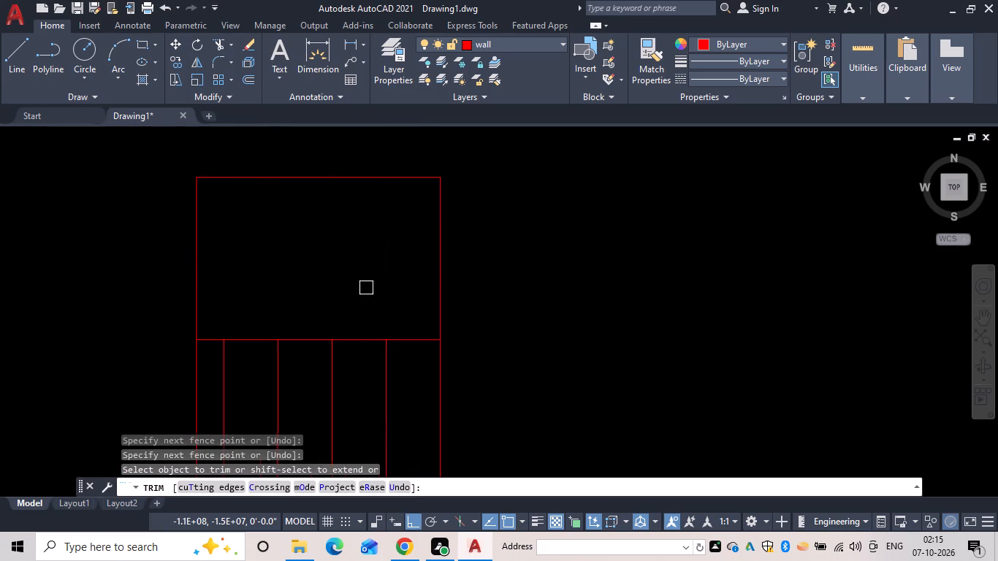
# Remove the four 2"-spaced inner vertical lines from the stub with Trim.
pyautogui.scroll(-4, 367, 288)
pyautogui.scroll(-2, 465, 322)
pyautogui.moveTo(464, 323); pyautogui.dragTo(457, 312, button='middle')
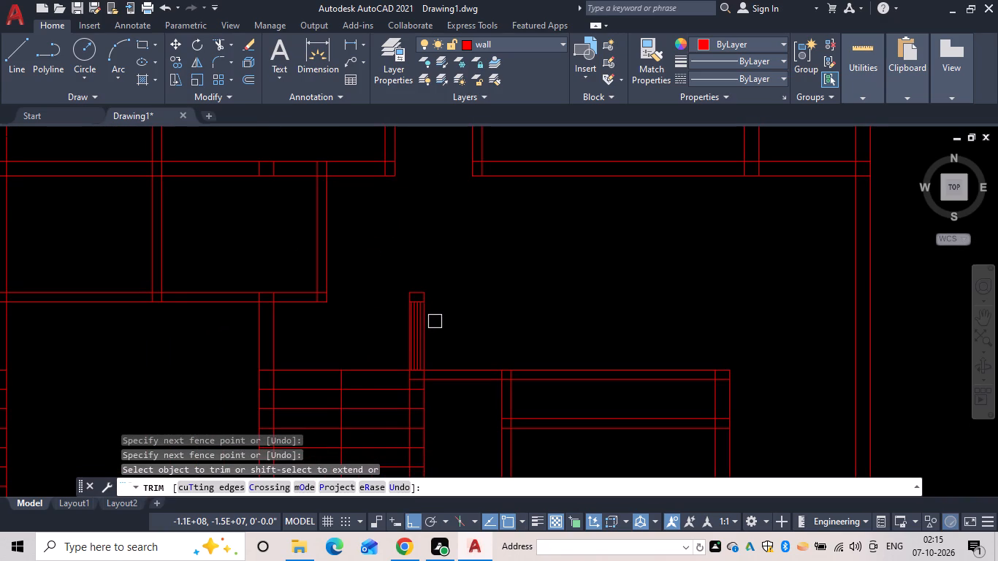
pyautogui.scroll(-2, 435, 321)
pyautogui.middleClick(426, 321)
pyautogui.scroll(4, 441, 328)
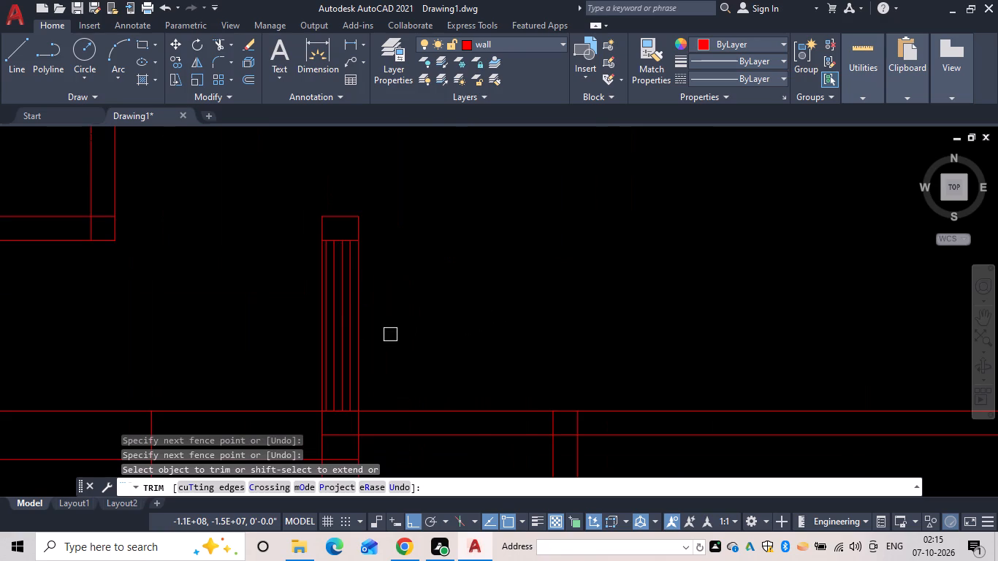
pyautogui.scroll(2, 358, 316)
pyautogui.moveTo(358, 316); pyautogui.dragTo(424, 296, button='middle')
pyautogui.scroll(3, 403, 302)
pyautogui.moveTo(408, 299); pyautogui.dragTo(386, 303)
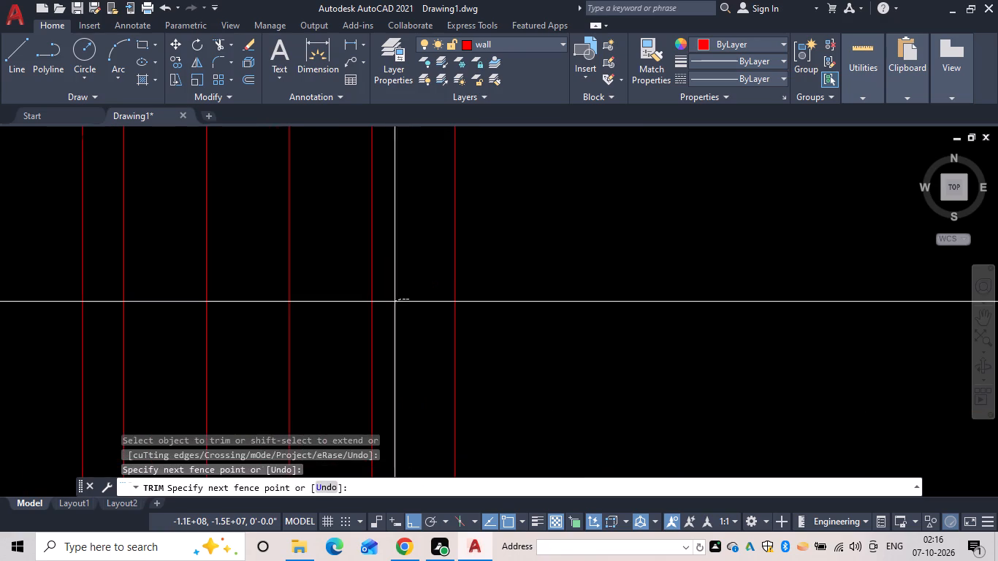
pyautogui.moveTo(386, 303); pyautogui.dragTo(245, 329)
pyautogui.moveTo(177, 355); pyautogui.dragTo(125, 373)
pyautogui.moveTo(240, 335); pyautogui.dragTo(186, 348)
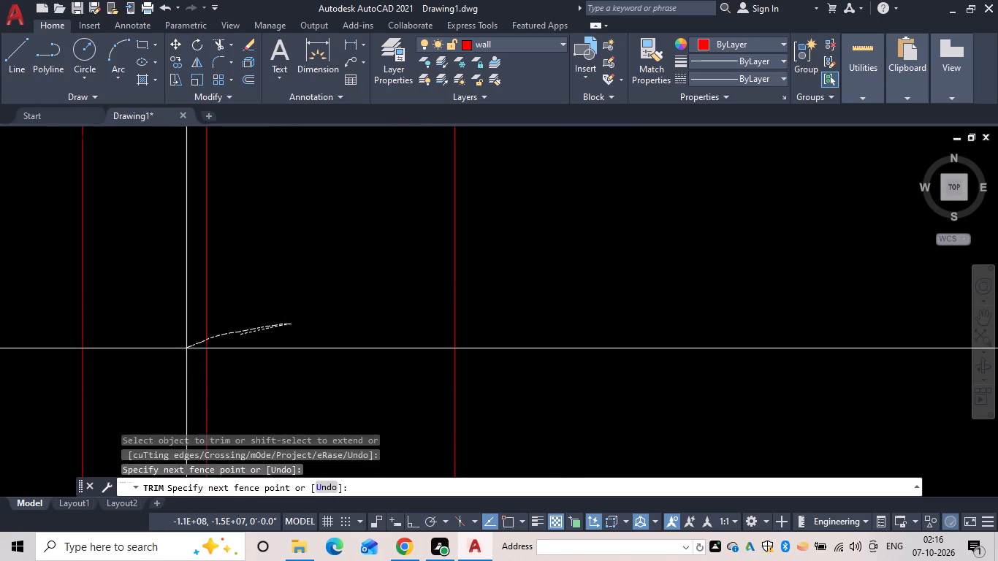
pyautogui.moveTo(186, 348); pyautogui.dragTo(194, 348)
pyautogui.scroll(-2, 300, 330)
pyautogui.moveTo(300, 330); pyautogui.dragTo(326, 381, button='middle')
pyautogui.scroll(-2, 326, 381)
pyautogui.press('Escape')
# Offset the stub's right line 3" to the left twice to create two evenly spaced inner lines.
pyautogui.write('of 3')
pyautogui.press('space')
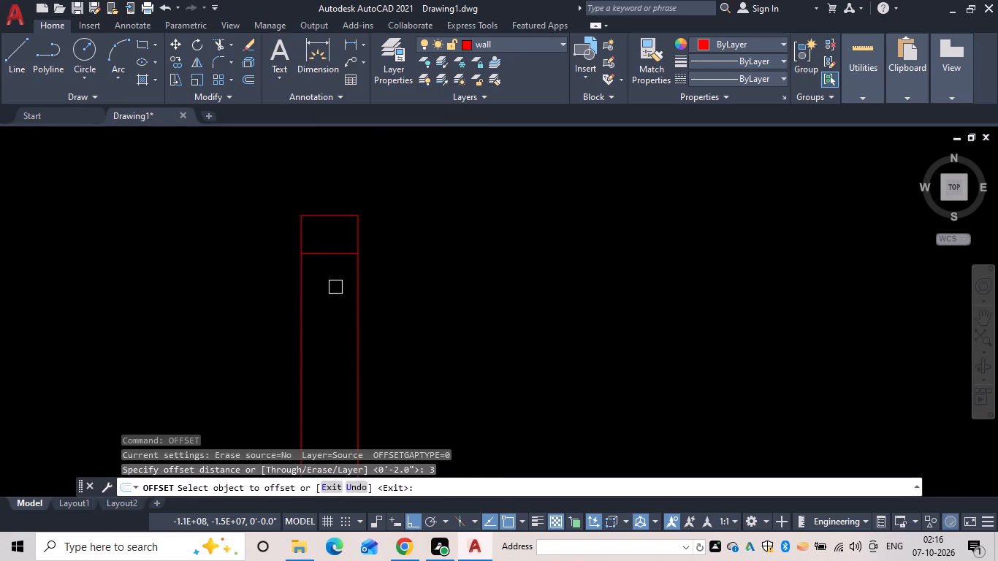
pyautogui.moveTo(356, 277); pyautogui.dragTo(338, 279)
pyautogui.click(321, 283)
pyautogui.moveTo(336, 272); pyautogui.dragTo(319, 277)
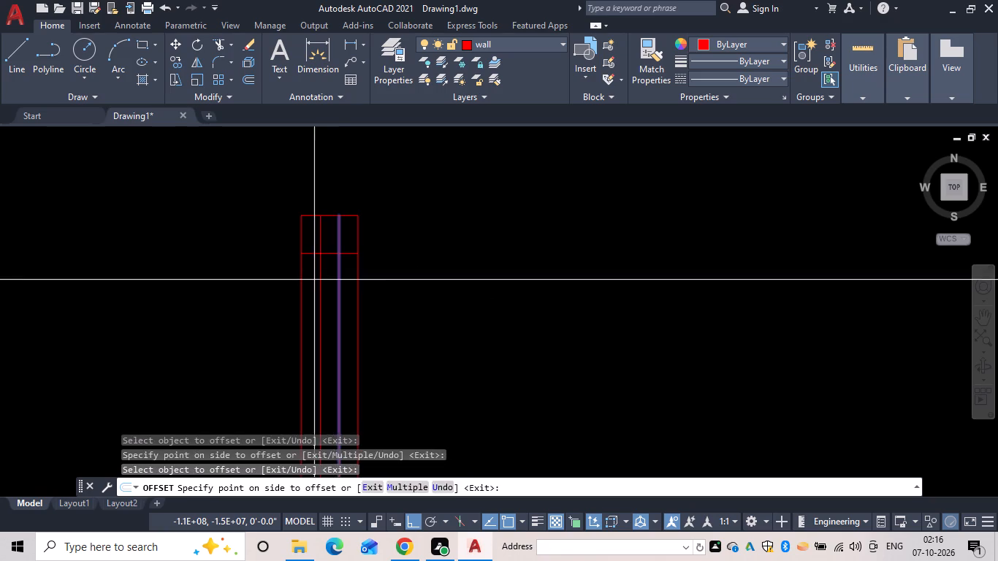
pyautogui.click(311, 280)
pyautogui.press('Escape')
# Trim the two inner vertical lines out of the 6" block at the top of the stub.
pyautogui.press('t')
pyautogui.press('r')
pyautogui.press('space')
pyautogui.scroll(3, 357, 252)
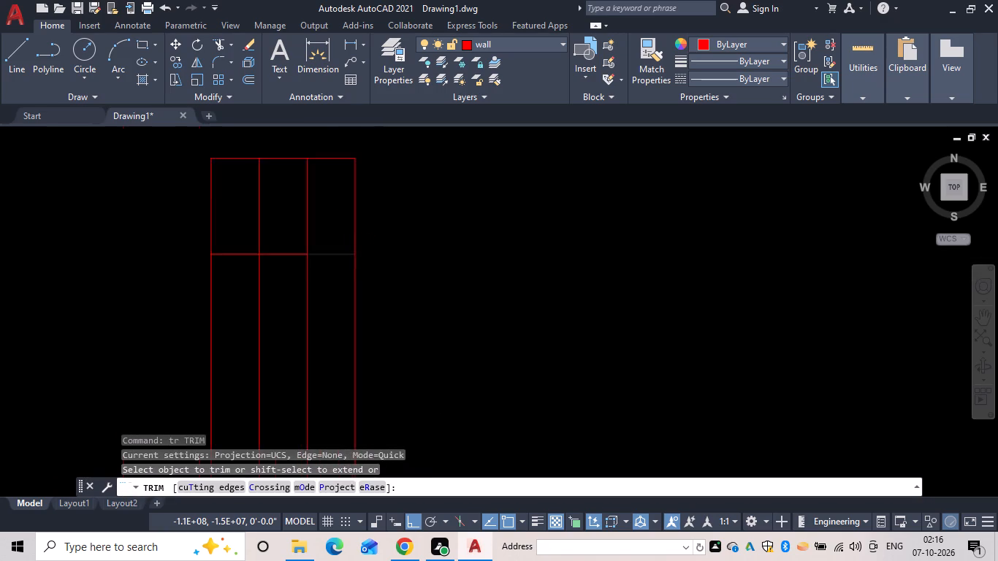
pyautogui.moveTo(310, 205); pyautogui.dragTo(197, 202)
pyautogui.scroll(-4, 302, 207)
pyautogui.scroll(-1, 441, 245)
pyautogui.moveTo(440, 245); pyautogui.dragTo(429, 218, button='middle')
pyautogui.scroll(-3, 440, 218)
pyautogui.moveTo(440, 218); pyautogui.dragTo(442, 248, button='middle')
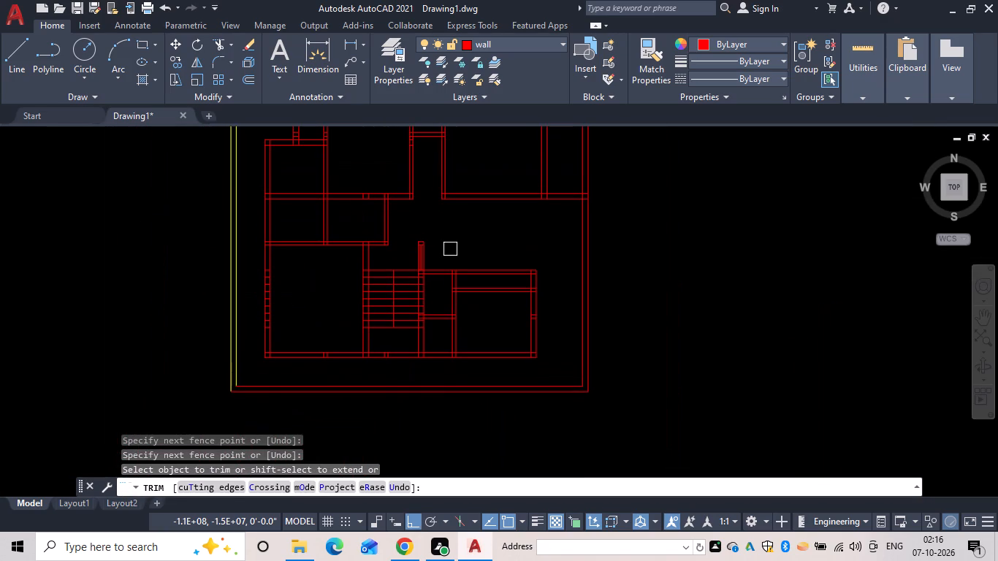
pyautogui.press('Escape')
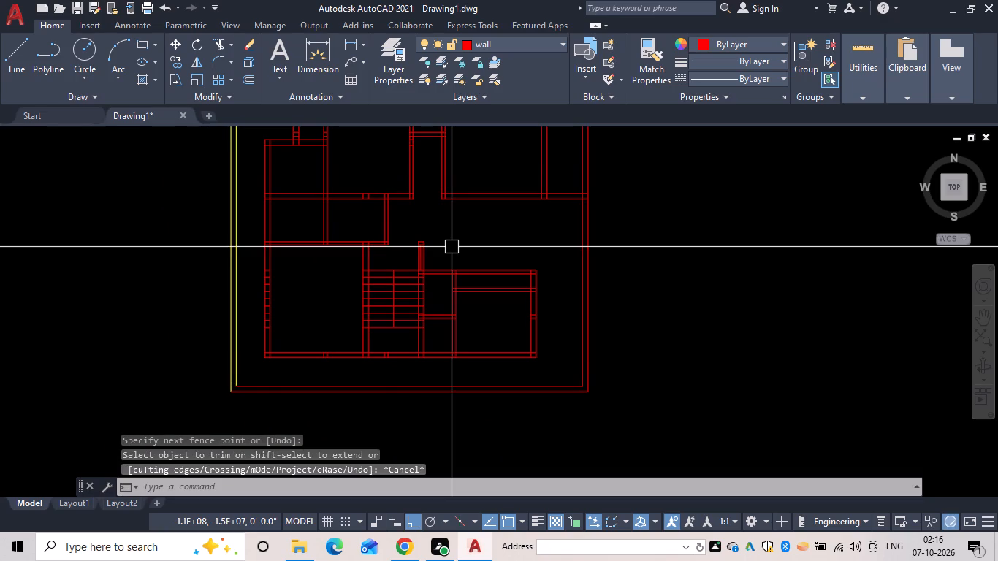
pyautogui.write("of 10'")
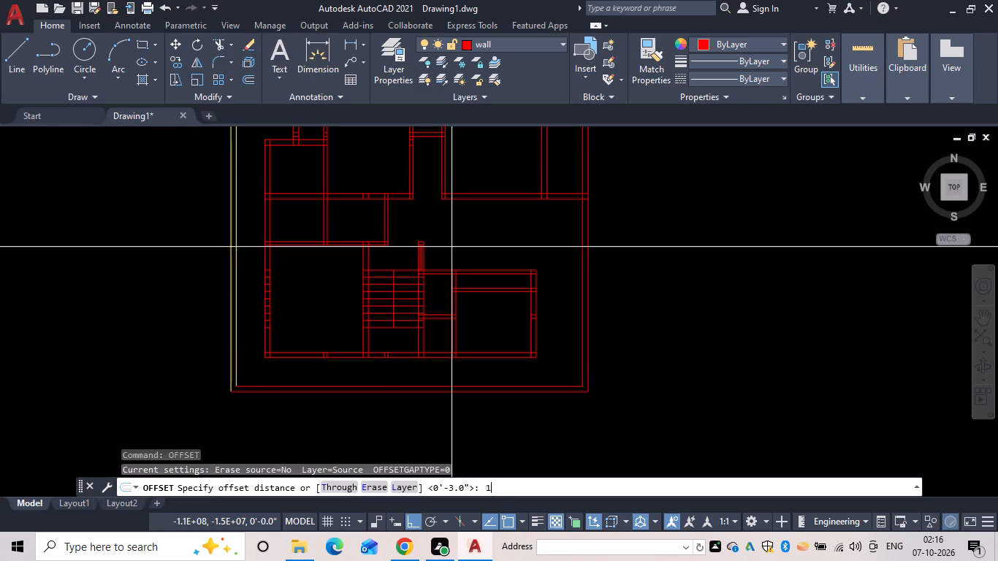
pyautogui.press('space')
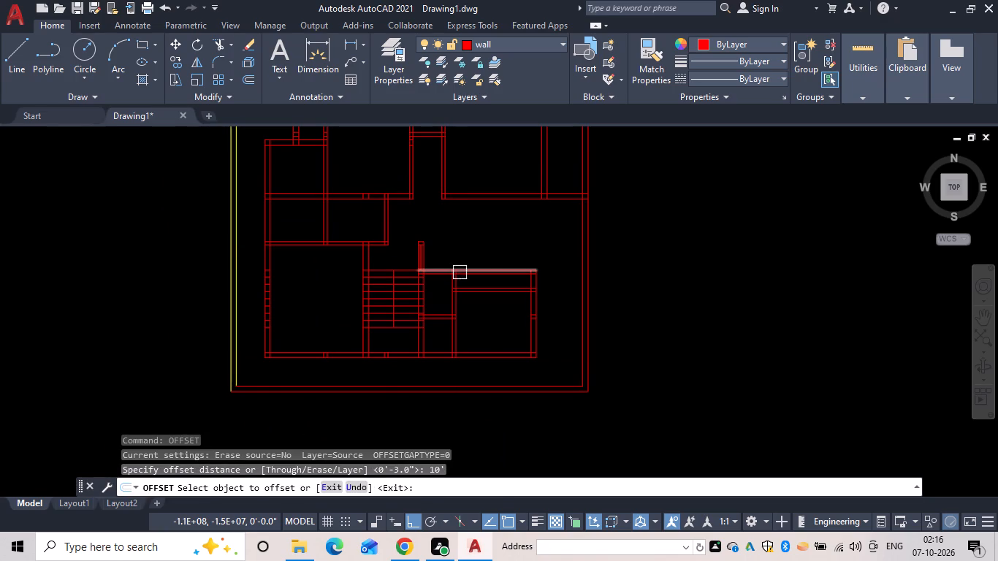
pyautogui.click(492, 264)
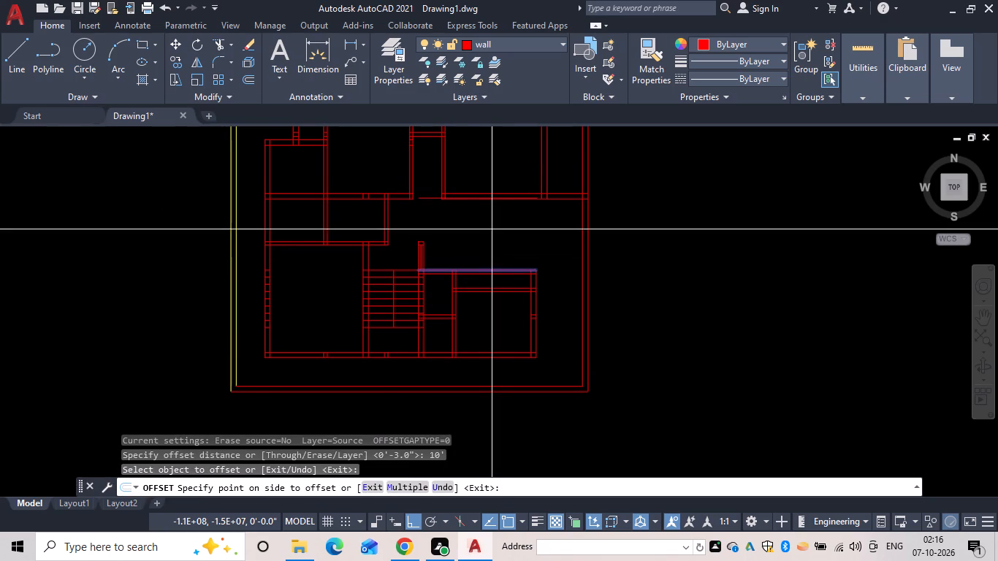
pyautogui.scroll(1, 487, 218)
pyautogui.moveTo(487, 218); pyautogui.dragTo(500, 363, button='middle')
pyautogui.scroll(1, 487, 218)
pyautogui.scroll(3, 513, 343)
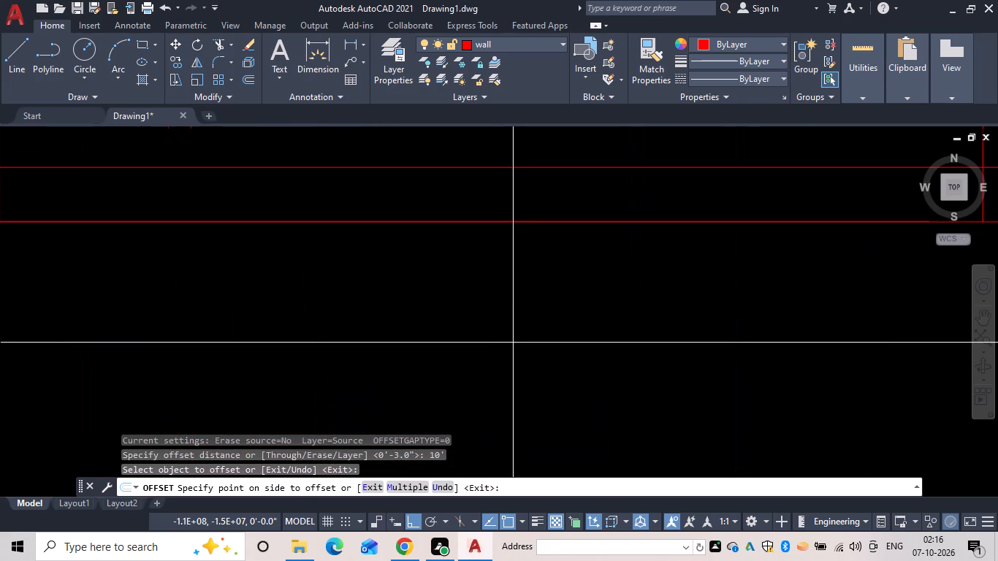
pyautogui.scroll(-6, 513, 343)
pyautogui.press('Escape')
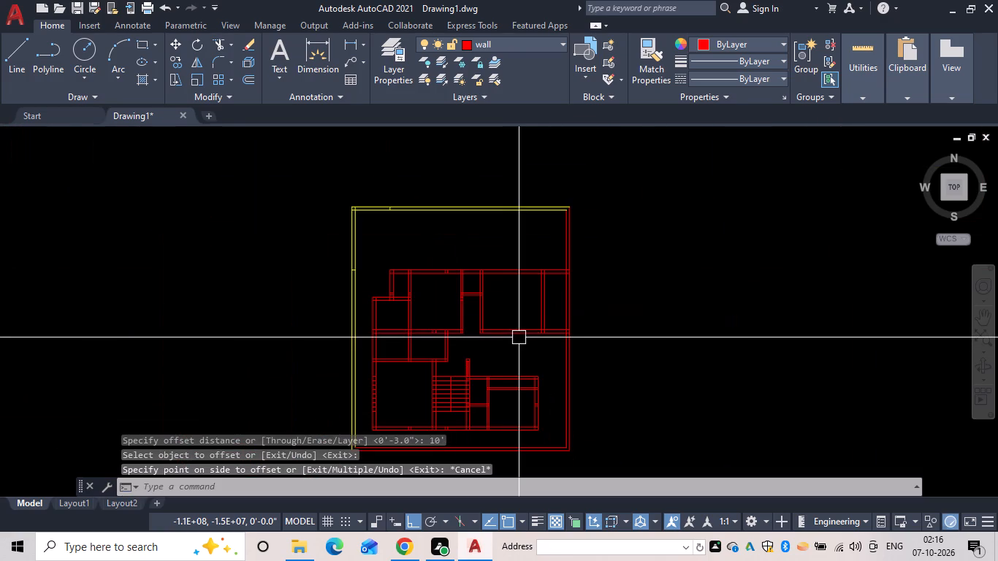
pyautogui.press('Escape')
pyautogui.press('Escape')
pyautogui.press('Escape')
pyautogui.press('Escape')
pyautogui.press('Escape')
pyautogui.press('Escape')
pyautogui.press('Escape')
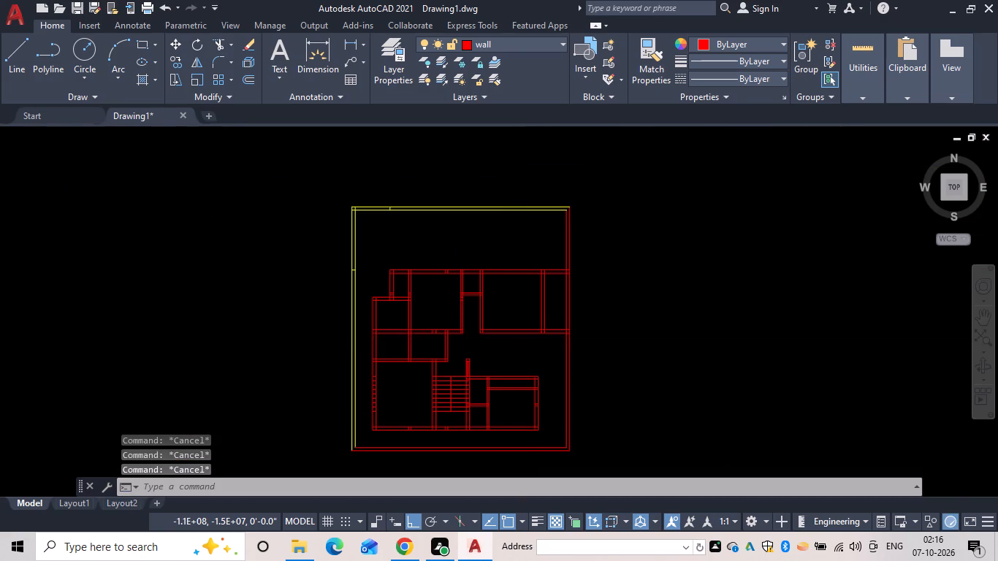
# Extend both lines of the lower-right room's right wall up to the horizontal wall of the upper-right room.
pyautogui.scroll(-2, 524, 337)
pyautogui.middleClick(522, 342)
pyautogui.scroll(3, 525, 340)
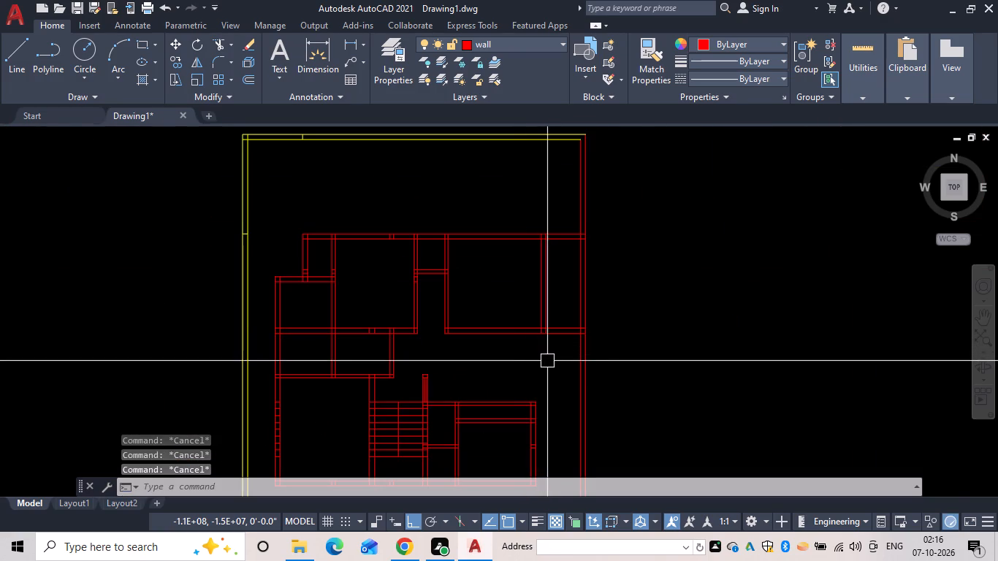
pyautogui.moveTo(539, 356); pyautogui.dragTo(524, 299, button='middle')
pyautogui.scroll(1, 521, 310)
pyautogui.press('Escape')
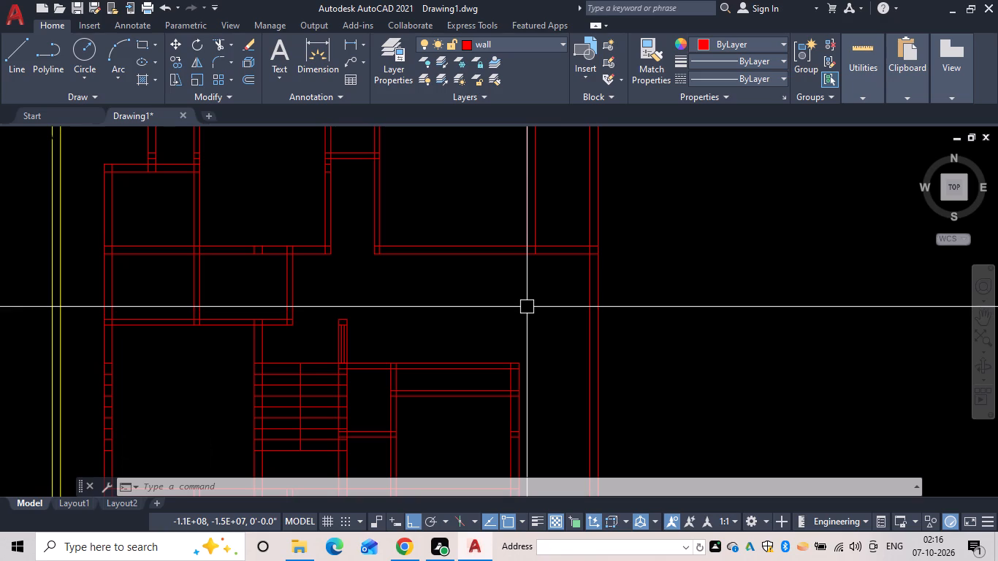
pyautogui.scroll(-1, 527, 307)
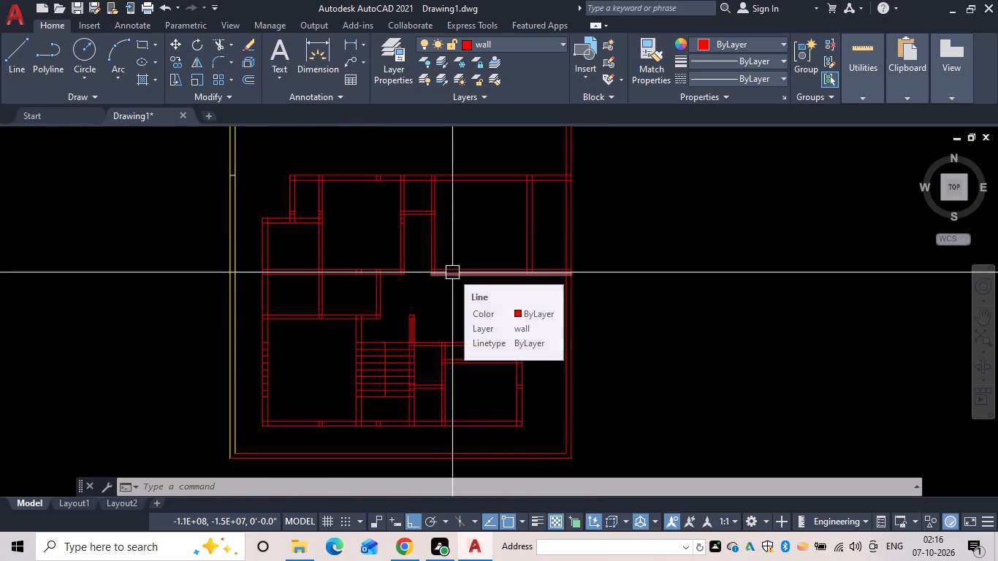
pyautogui.scroll(1, 682, 290)
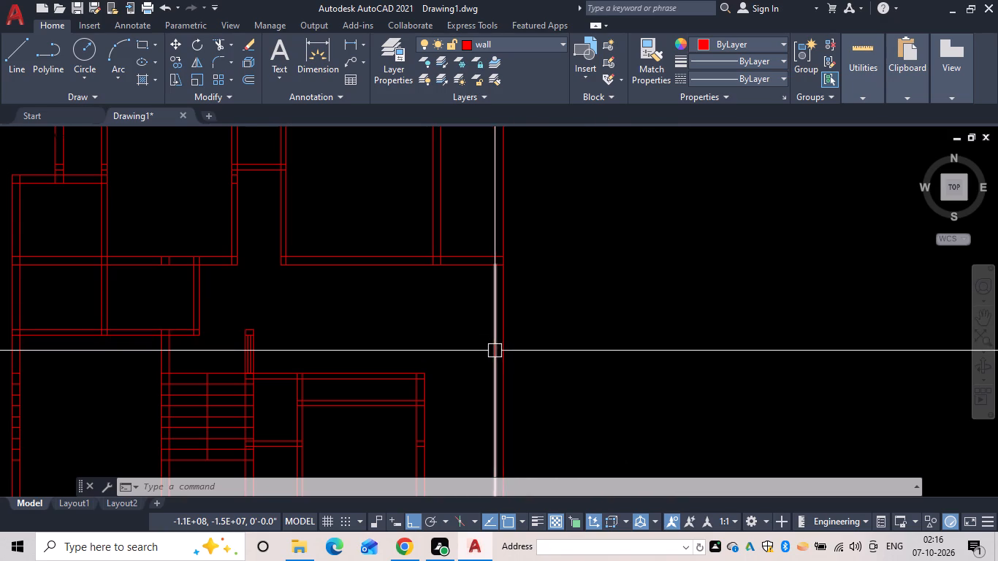
pyautogui.press('Escape')
pyautogui.press('e')
pyautogui.press('x')
pyautogui.press('space')
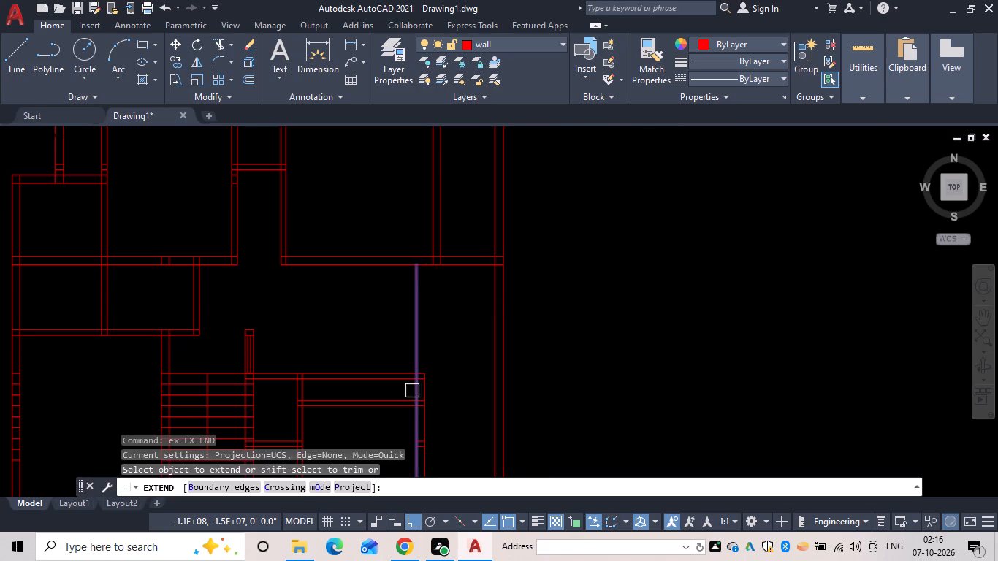
pyautogui.click(412, 391)
pyautogui.click(430, 392)
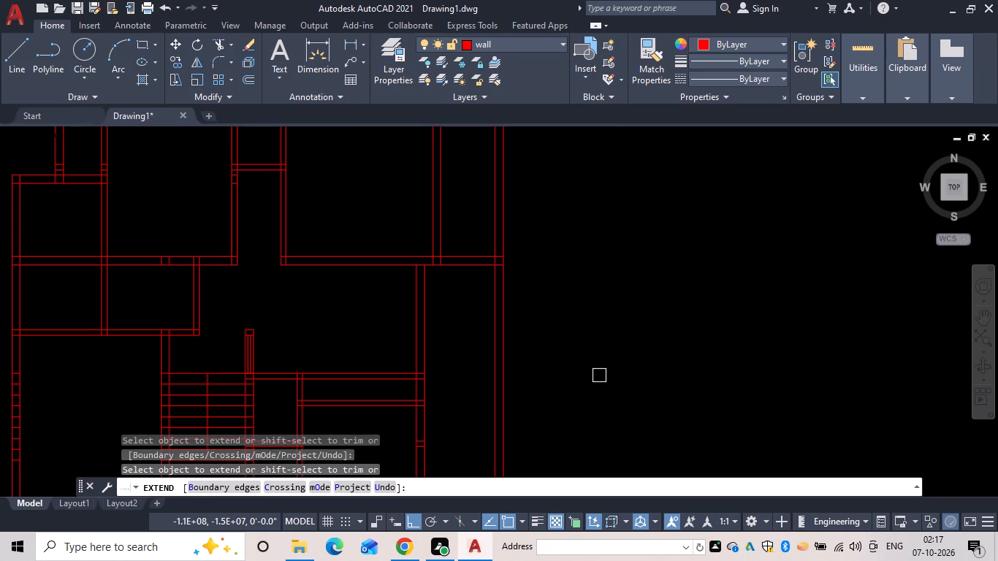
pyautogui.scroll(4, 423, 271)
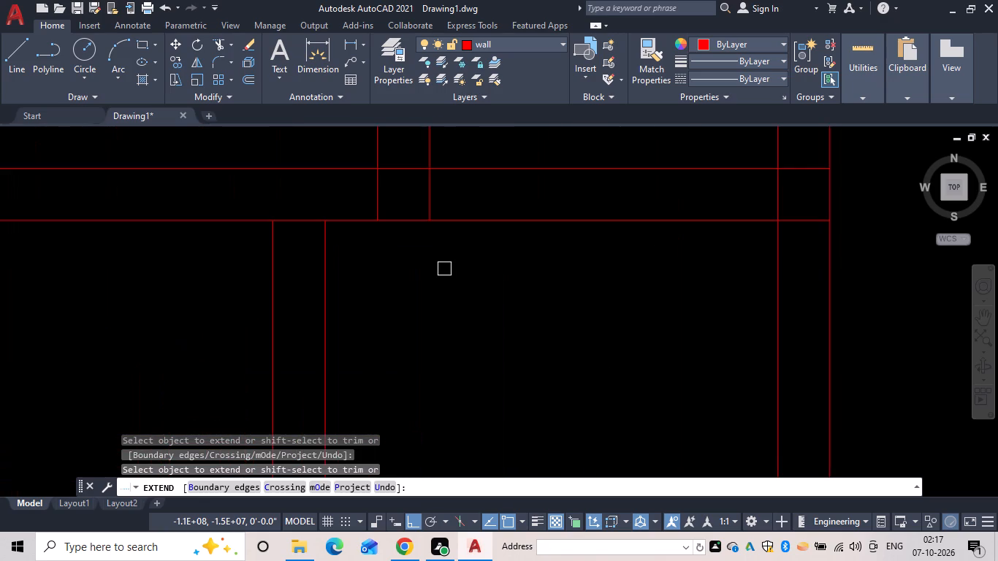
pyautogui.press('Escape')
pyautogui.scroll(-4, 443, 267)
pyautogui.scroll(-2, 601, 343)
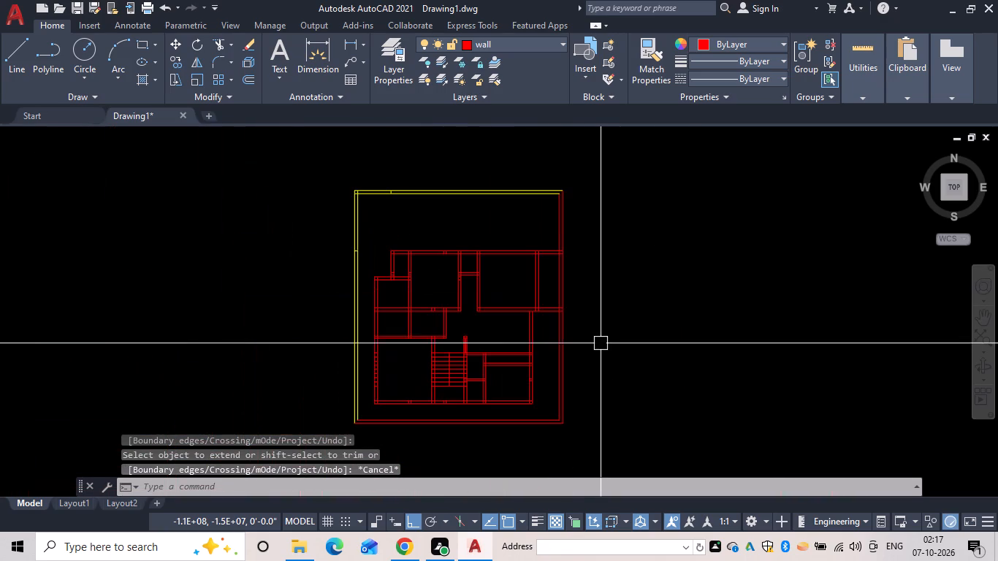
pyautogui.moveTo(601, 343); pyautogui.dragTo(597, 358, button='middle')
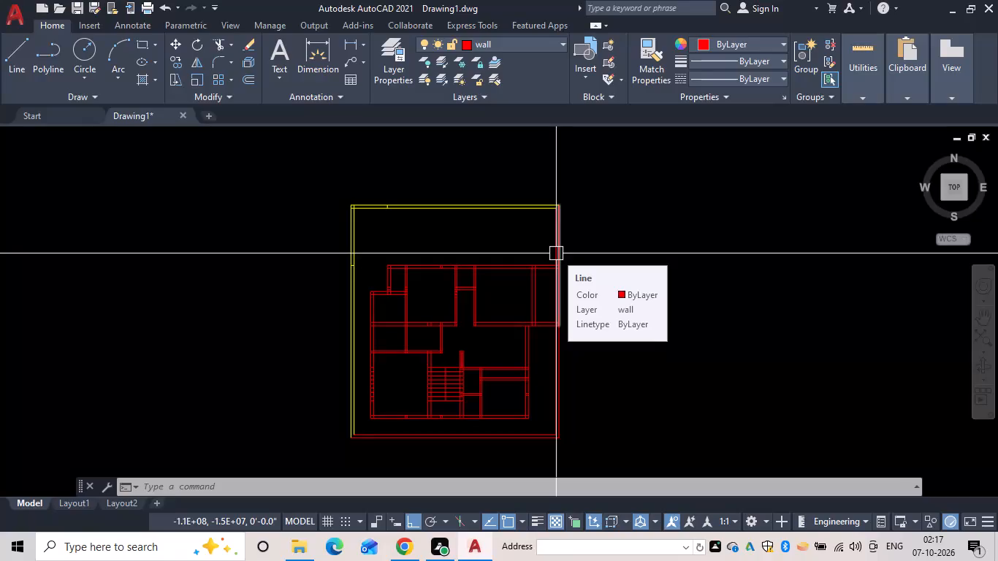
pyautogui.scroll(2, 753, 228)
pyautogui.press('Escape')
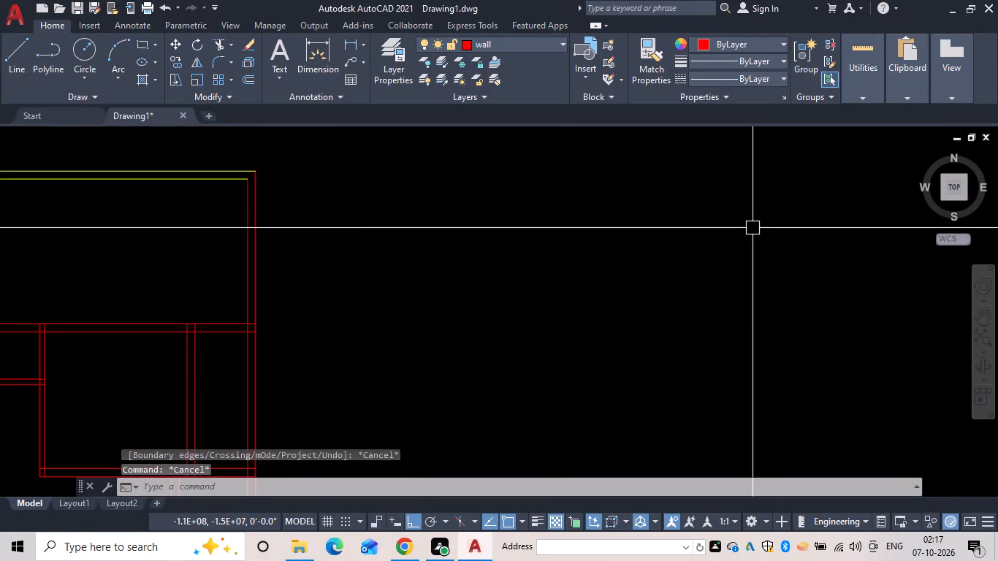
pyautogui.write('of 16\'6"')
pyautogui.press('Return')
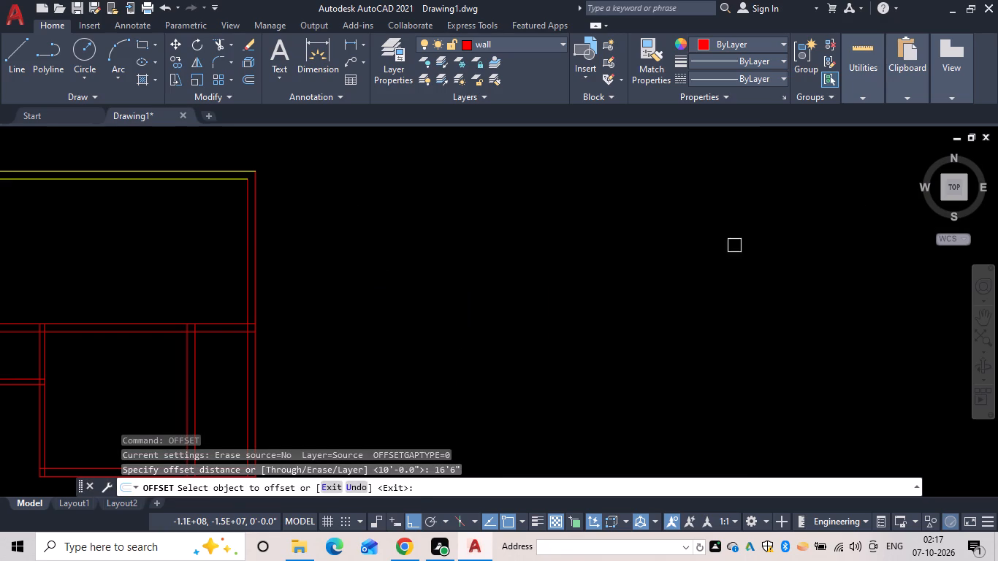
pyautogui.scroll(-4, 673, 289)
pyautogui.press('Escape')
# Offset the inner line of the plot's right boundary wall 16'6" to the left into the upper open area.
pyautogui.write('of 16\'6"')
pyautogui.scroll(2, 606, 268)
pyautogui.press('space')
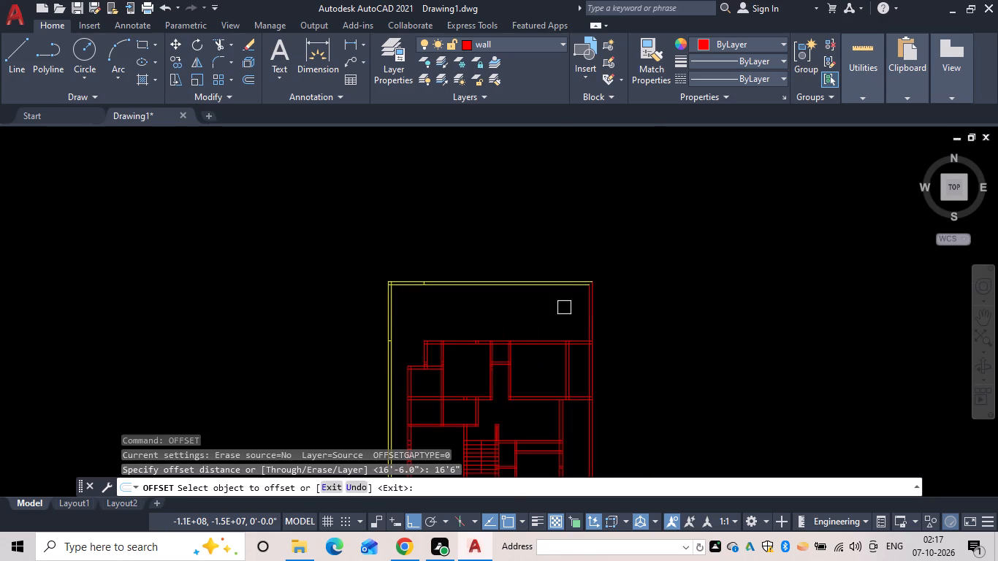
pyautogui.scroll(3, 582, 308)
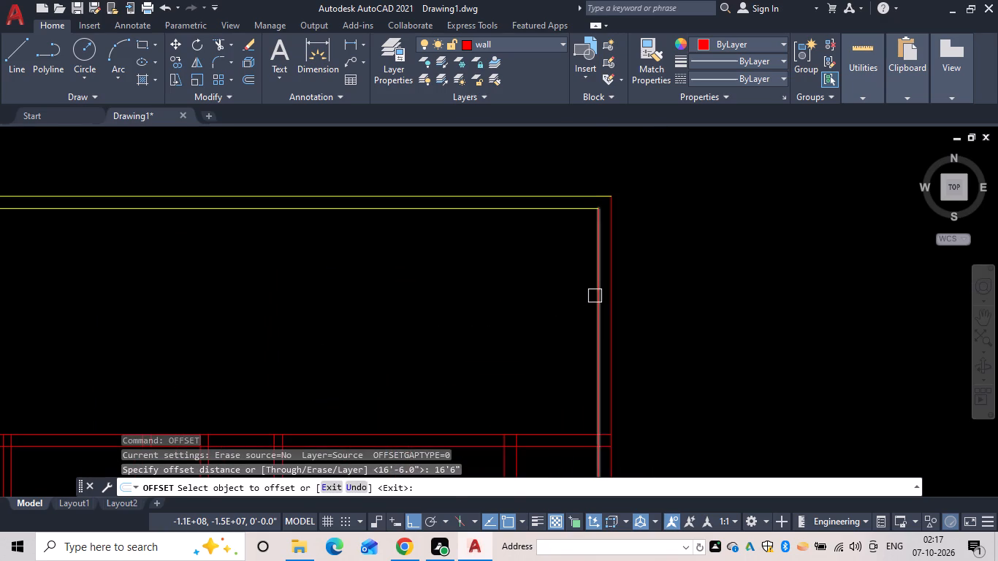
pyautogui.click(595, 296)
pyautogui.scroll(-1, 558, 302)
pyautogui.moveTo(554, 302); pyautogui.dragTo(609, 225, button='middle')
pyautogui.click(513, 249)
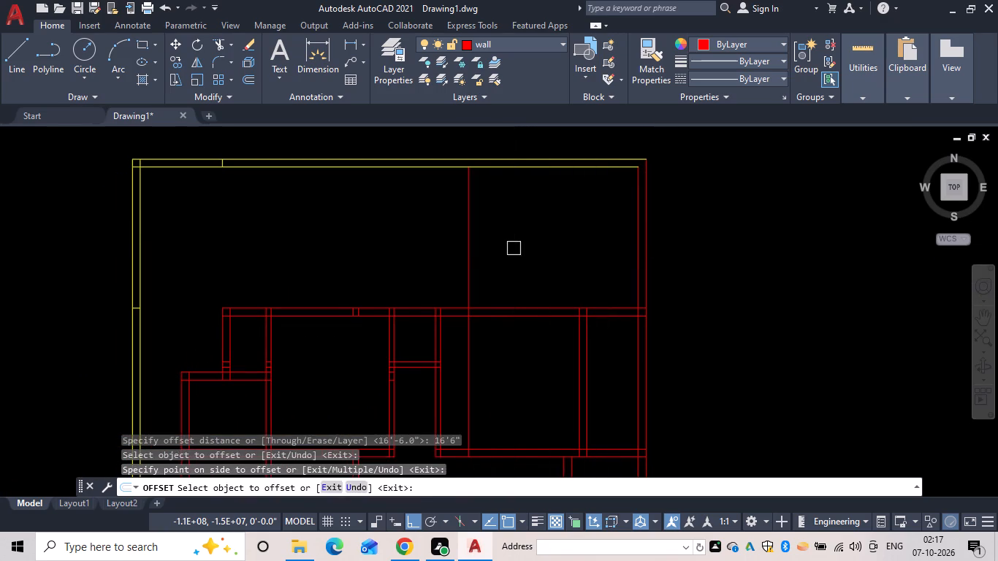
pyautogui.press('space')
# Offset the new vertical line 4" to the left to give the wall its thickness.
pyautogui.press('space')
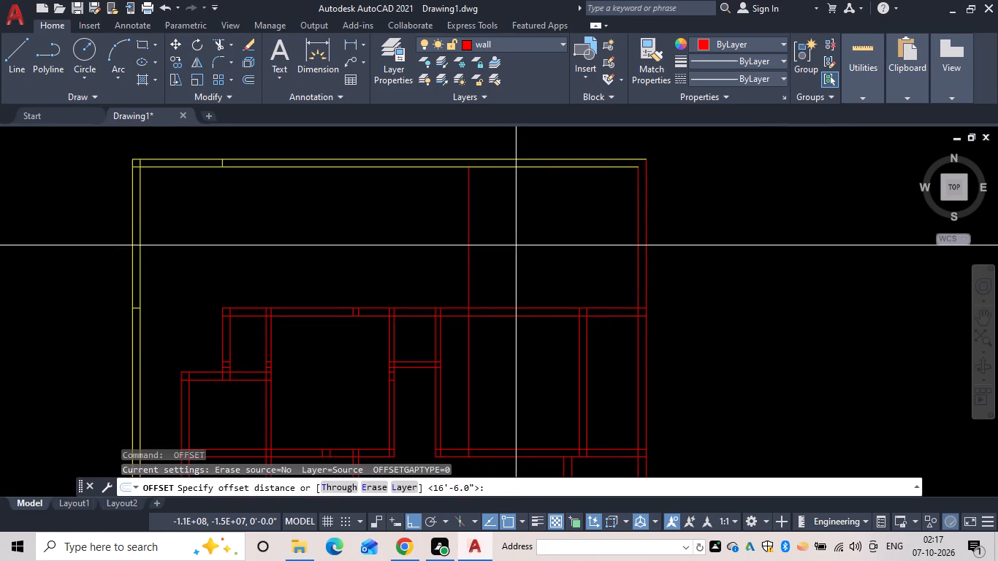
pyautogui.write('4')
pyautogui.press('space')
pyautogui.moveTo(468, 247); pyautogui.dragTo(427, 257)
pyautogui.click(418, 259)
pyautogui.press('space')
# Offset the left line of the new 4" wall 14'7" to the left.
pyautogui.press('space')
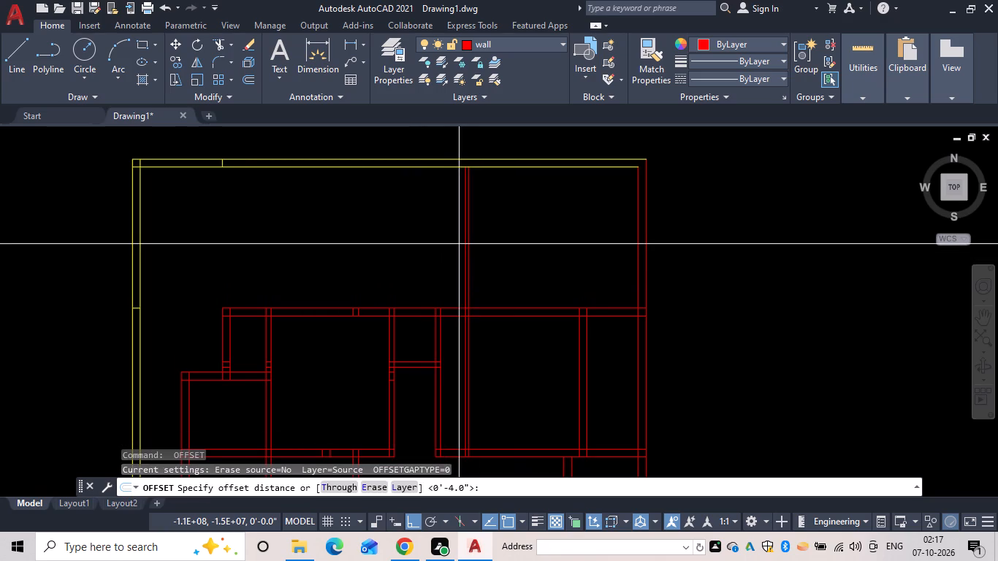
pyautogui.write('14\'7"')
pyautogui.press('space')
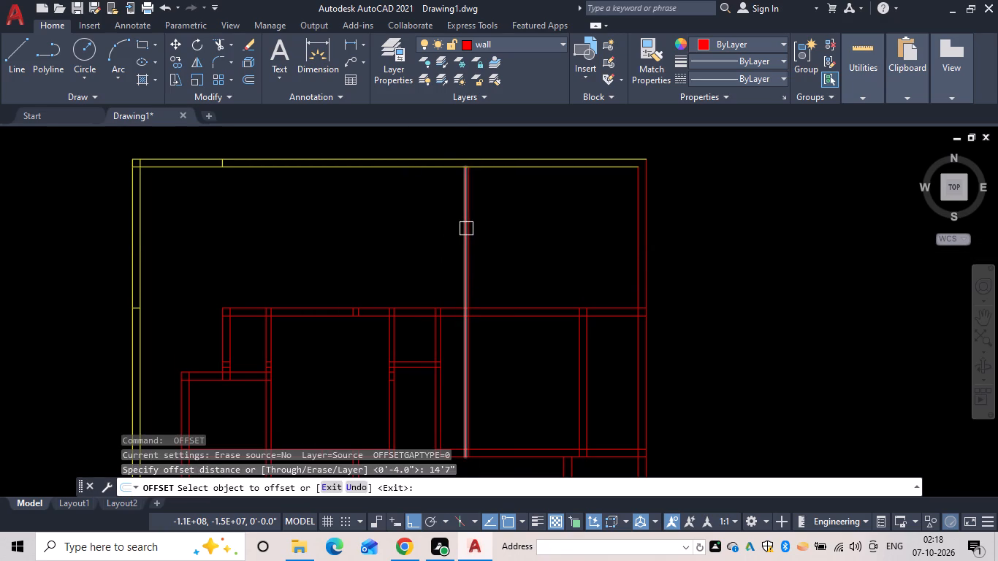
pyautogui.click(463, 229)
pyautogui.click(395, 234)
pyautogui.press('space')
# Offset the newest vertical line 4" to the left to form the second wall of the upper room.
pyautogui.press('space')
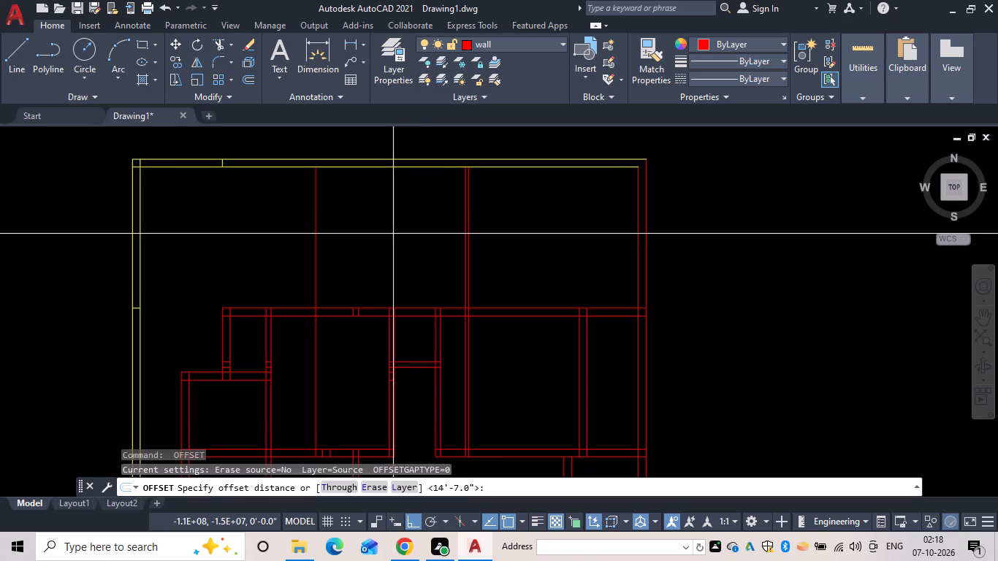
pyautogui.press('4')
pyautogui.press('space')
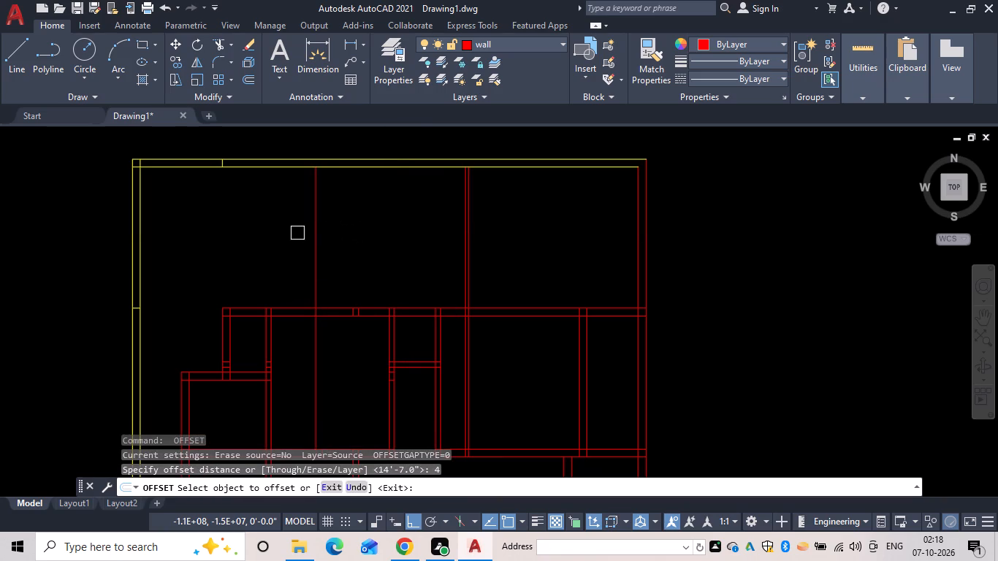
pyautogui.click(314, 224)
pyautogui.click(305, 225)
pyautogui.press('Escape')
# Trim both new 4" wall line pairs out of the two rooms below the house's top horizontal wall.
pyautogui.write('tr')
pyautogui.press('space')
pyautogui.moveTo(400, 278); pyautogui.dragTo(617, 0, button='middle')
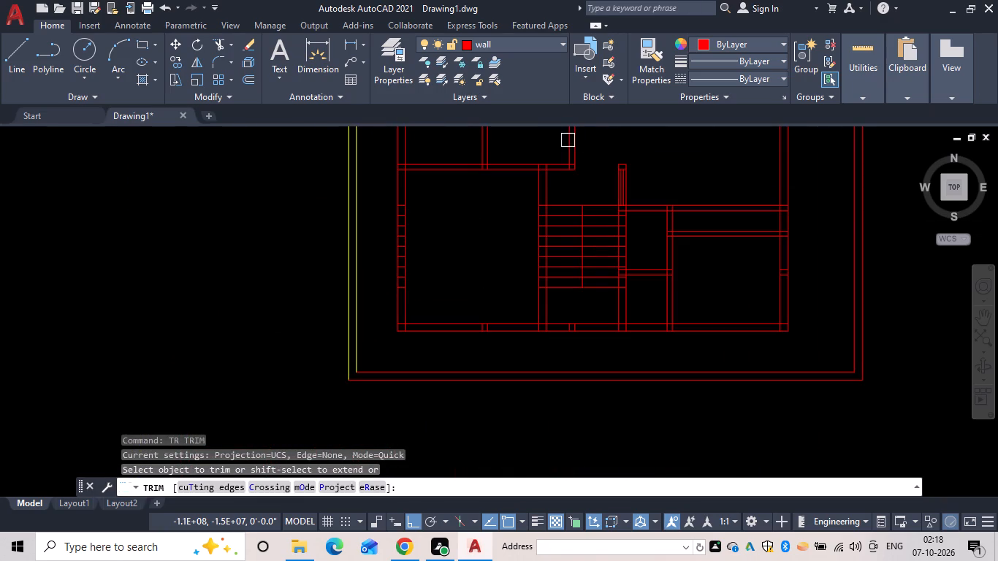
pyautogui.scroll(-1, 594, 207)
pyautogui.moveTo(593, 207); pyautogui.dragTo(628, 389, button='middle')
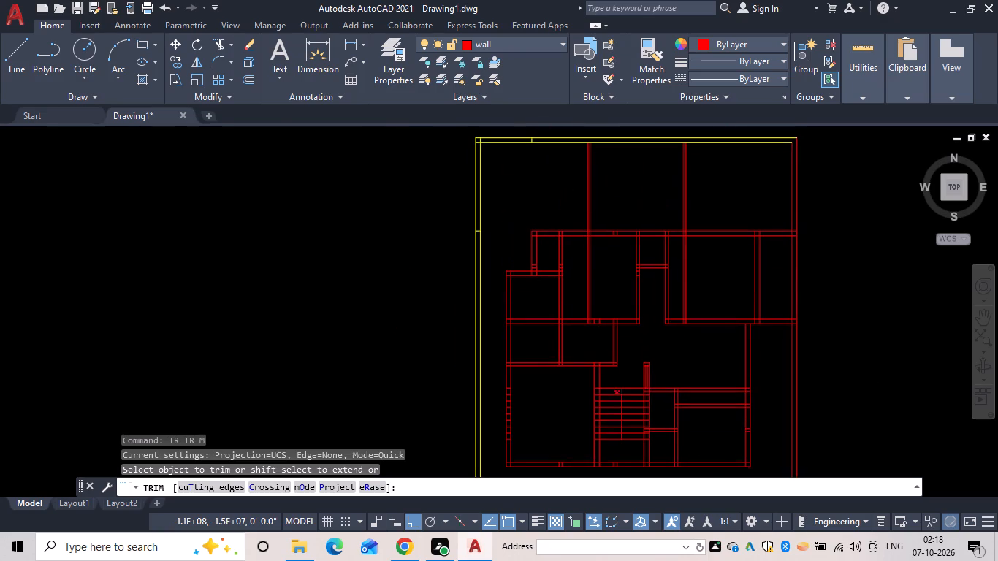
pyautogui.scroll(2, 609, 277)
pyautogui.moveTo(579, 275); pyautogui.dragTo(540, 278)
pyautogui.click(538, 278)
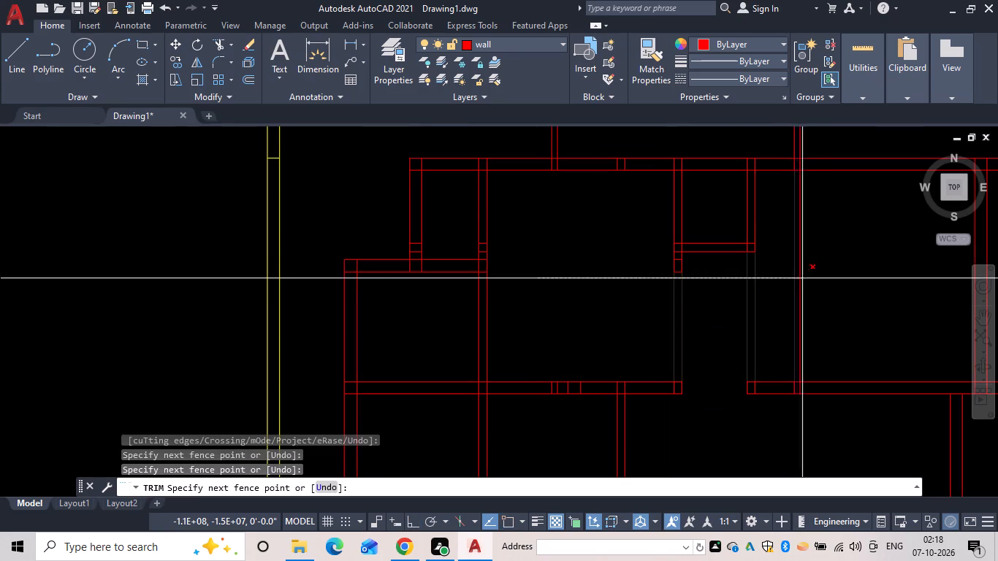
pyautogui.press('Escape')
pyautogui.press('space')
pyautogui.moveTo(788, 285); pyautogui.dragTo(796, 281)
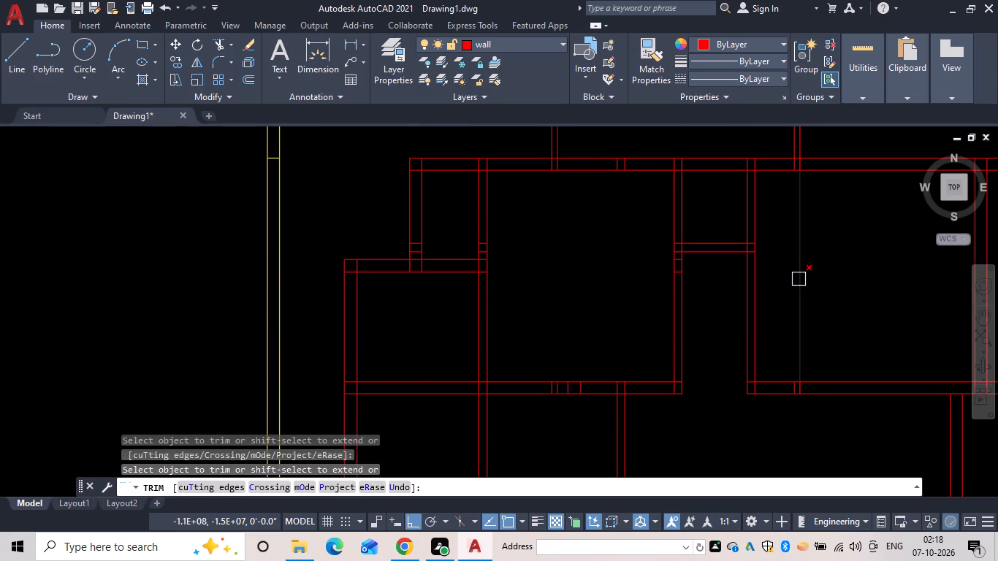
pyautogui.click(799, 279)
pyautogui.scroll(-2, 800, 278)
pyautogui.moveTo(803, 281); pyautogui.dragTo(775, 337, button='middle')
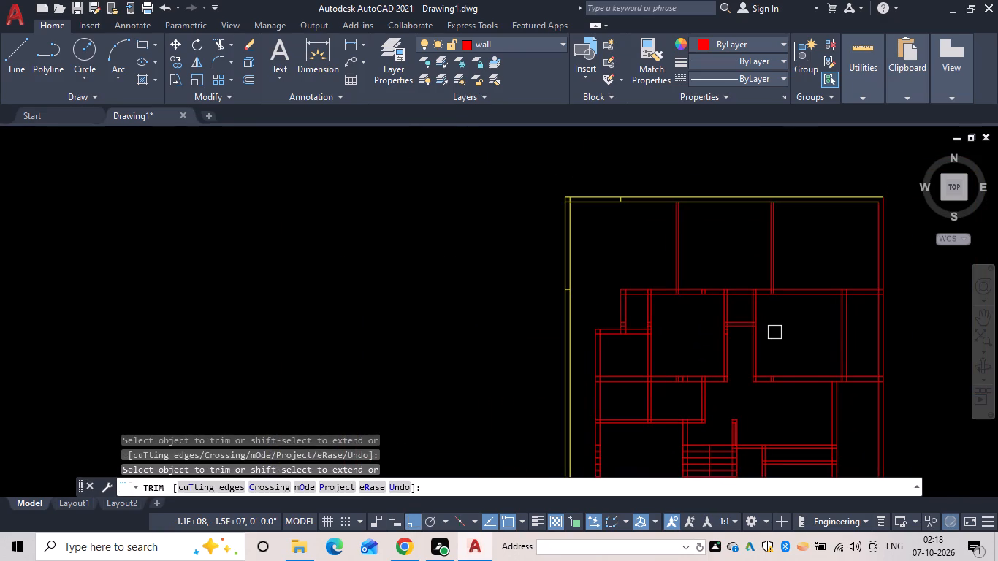
pyautogui.press('Escape')
pyautogui.press('Escape')
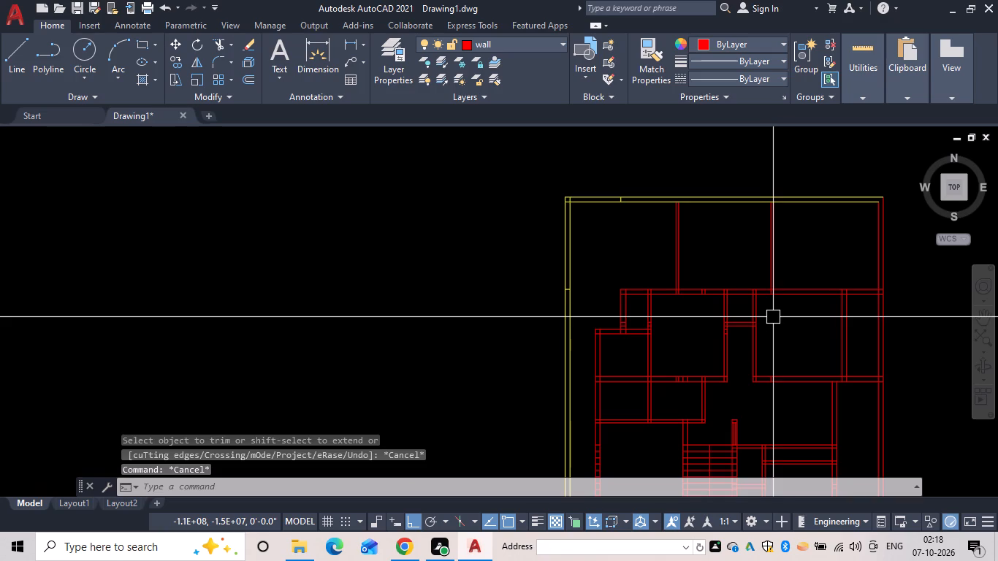
# Offset the upper line of the house's top horizontal wall 9'9" upward across the new vertical walls.
pyautogui.write('of')
pyautogui.press('space')
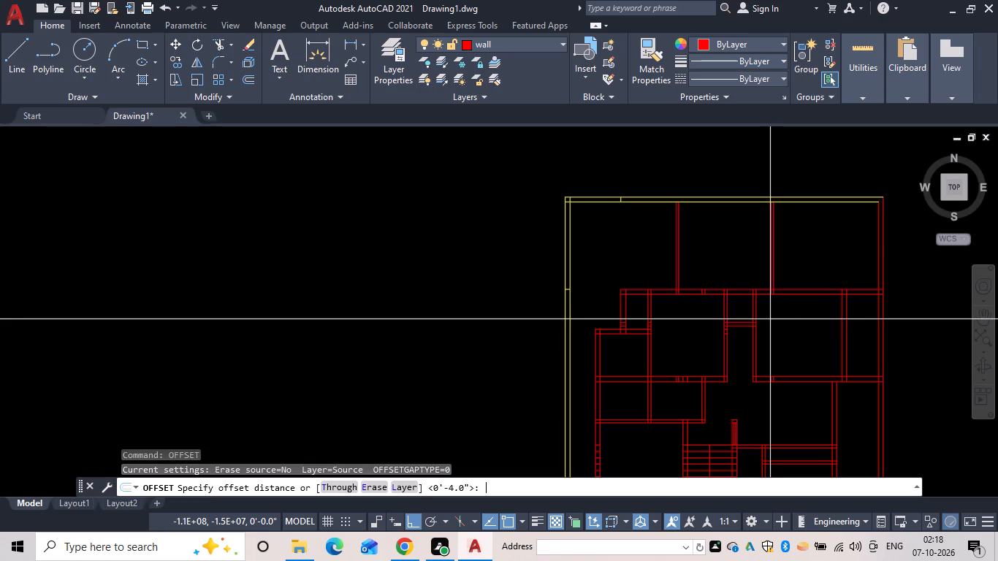
pyautogui.write('9\'9"')
pyautogui.press('space')
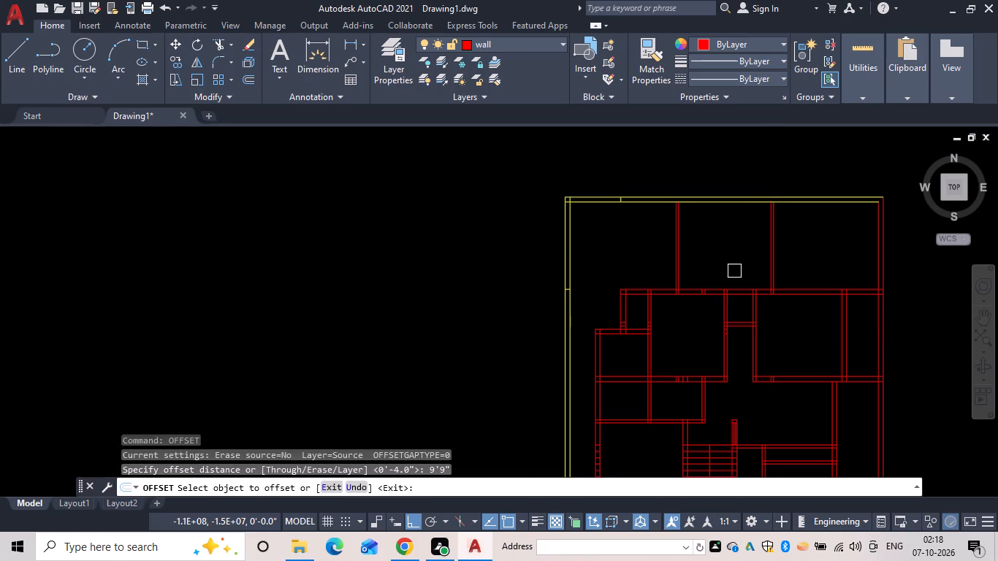
pyautogui.scroll(1, 723, 275)
pyautogui.click(716, 294)
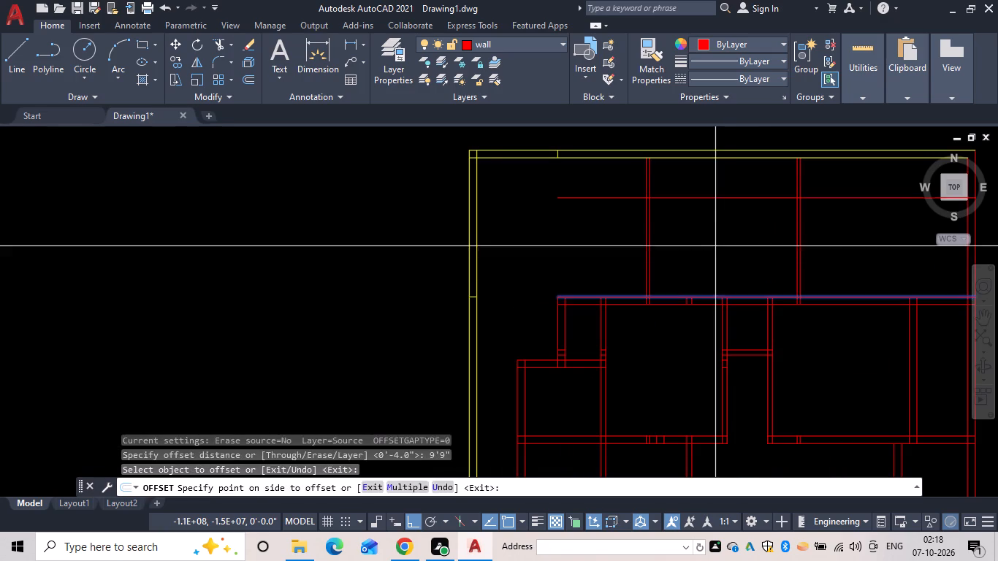
pyautogui.click(715, 246)
pyautogui.press('space')
# Offset the new horizontal line 4" upward to form the upper room's top wall.
pyautogui.press('space')
pyautogui.write('4')
pyautogui.press('space')
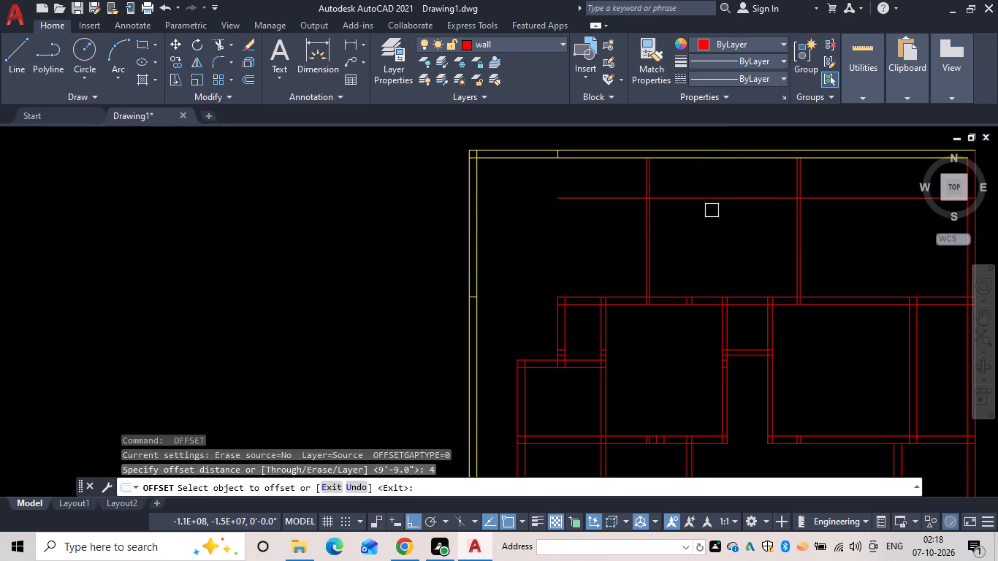
pyautogui.click(715, 198)
pyautogui.click(715, 185)
pyautogui.press('Escape')
# Trim the wall line ends projecting past the upper room's two top corners to leave a closed rectangle.
pyautogui.write('tr')
pyautogui.press('space')
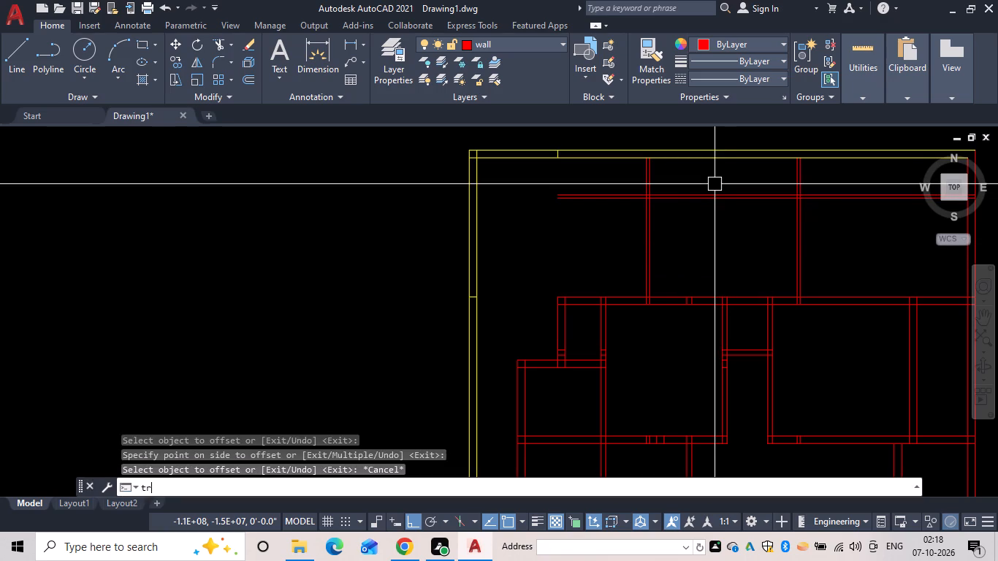
pyautogui.moveTo(614, 229); pyautogui.dragTo(794, 181)
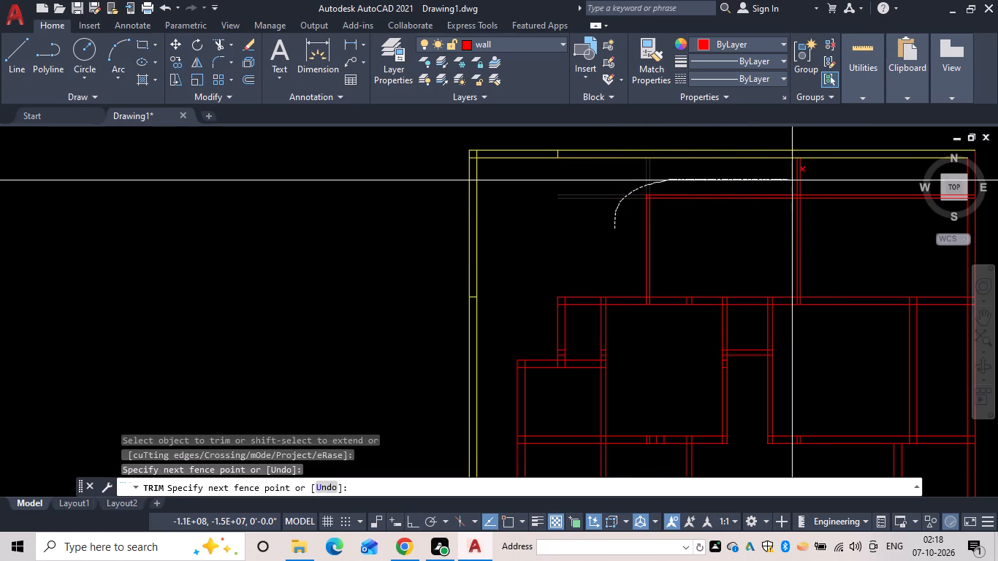
pyautogui.moveTo(794, 181); pyautogui.dragTo(831, 212)
pyautogui.scroll(-1, 657, 331)
pyautogui.moveTo(658, 331); pyautogui.dragTo(546, 315, button='middle')
pyautogui.scroll(-1, 762, 274)
pyautogui.moveTo(764, 282); pyautogui.dragTo(715, 246, button='middle')
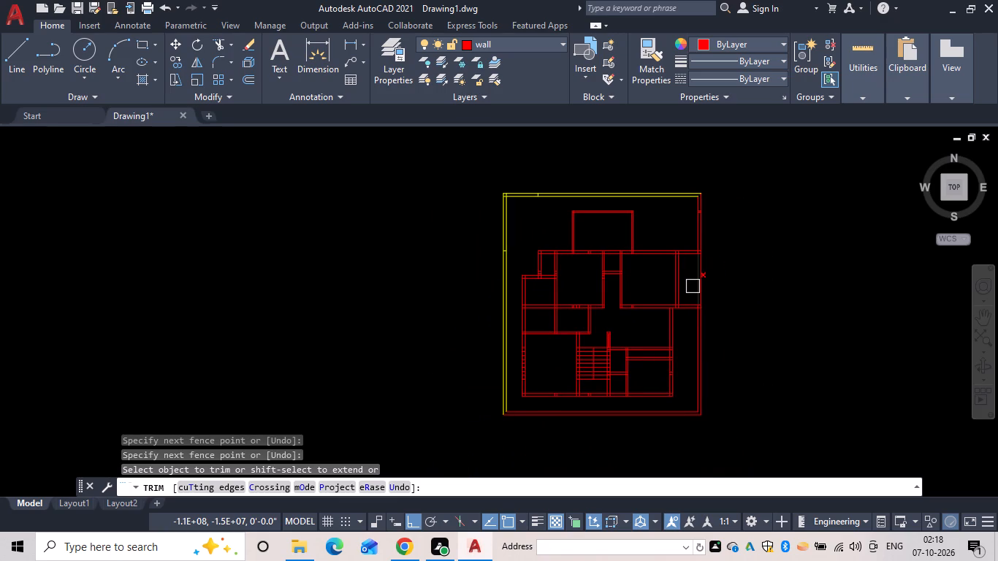
pyautogui.press('Escape')
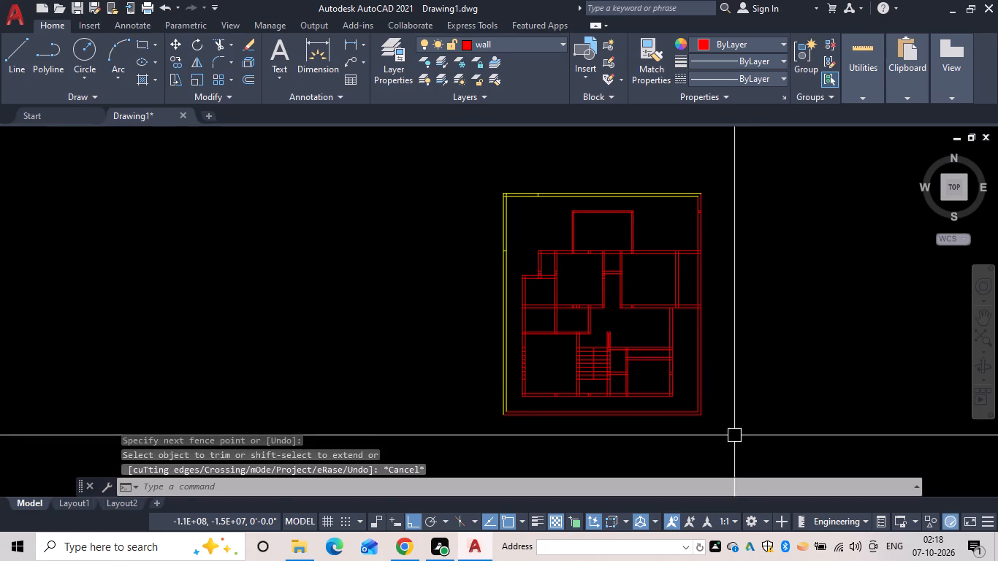
# Move the red bottom and right boundary wall lines of the plot to the "set bak wall" layer.
pyautogui.click(727, 445)
pyautogui.click(693, 394)
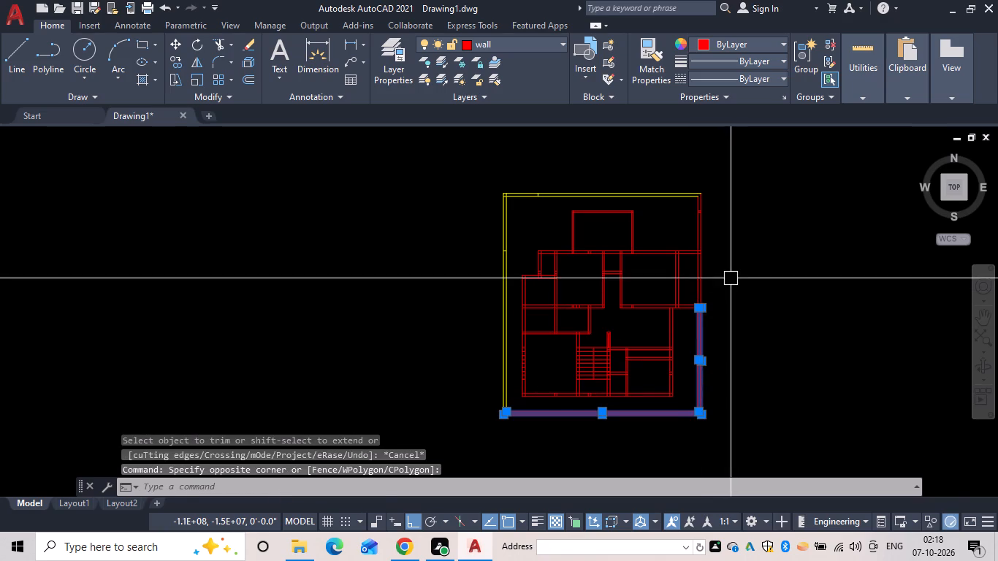
pyautogui.click(731, 278)
pyautogui.click(733, 256)
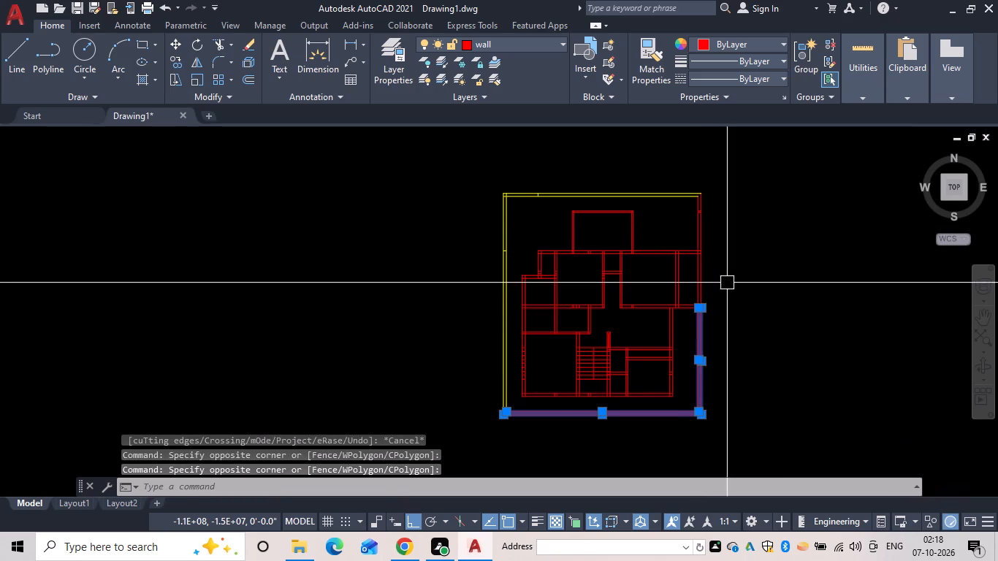
pyautogui.click(727, 283)
pyautogui.click(695, 273)
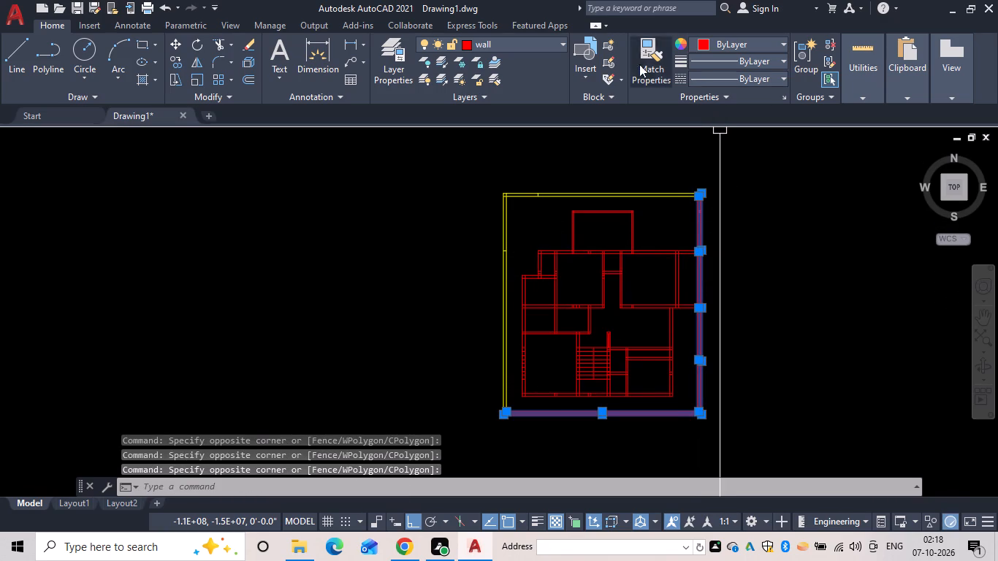
pyautogui.click(536, 42)
pyautogui.click(533, 115)
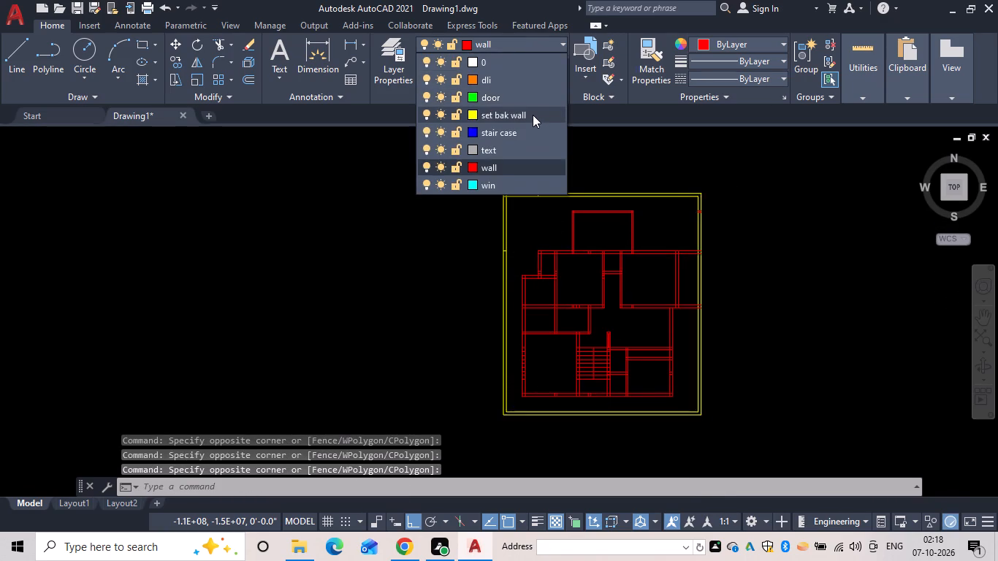
pyautogui.press('Escape')
pyautogui.press('Escape')
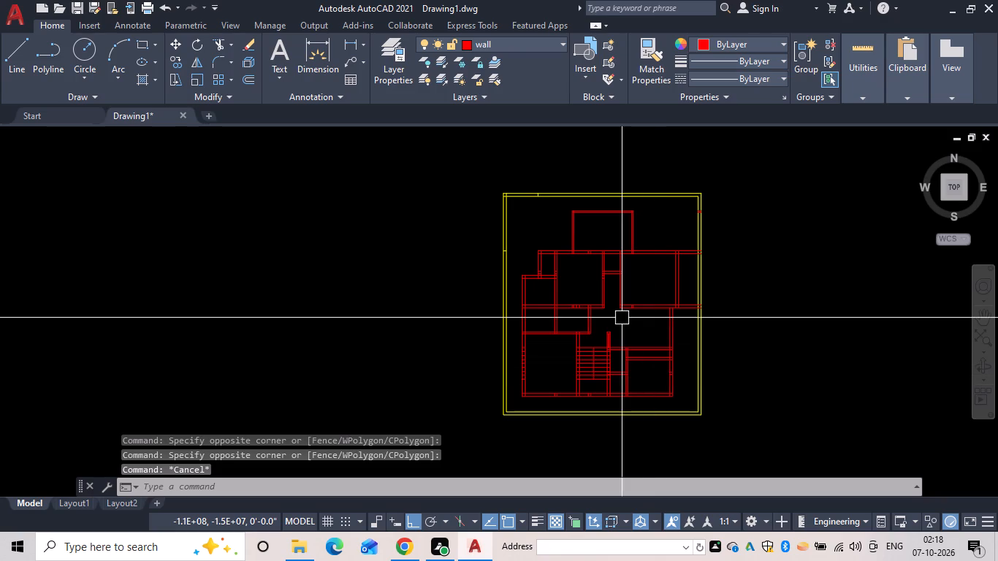
# Trim the overlapping line ends at the top-left corner of the yellow plot boundary wall.
pyautogui.write('tr')
pyautogui.press('space')
pyautogui.scroll(4, 506, 228)
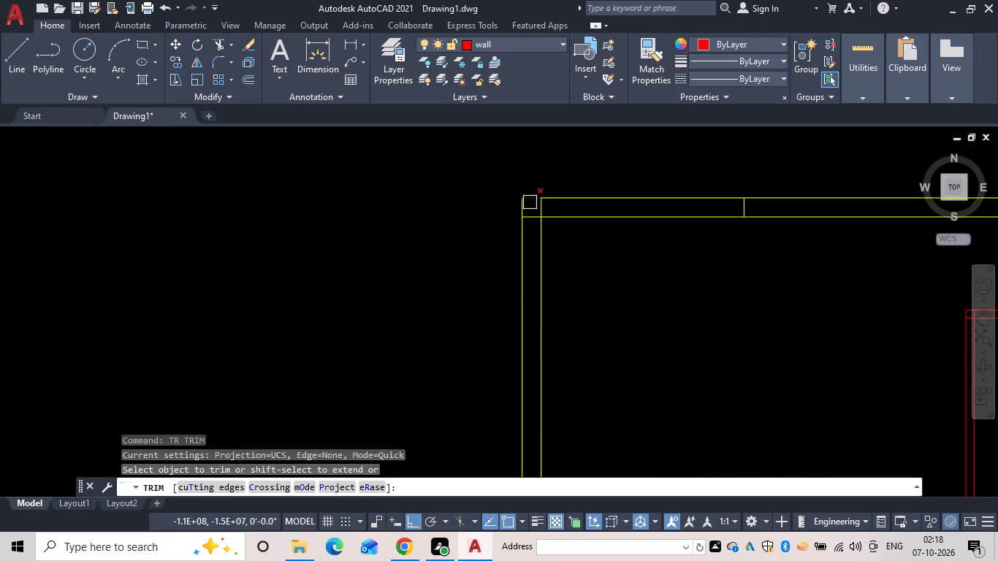
pyautogui.scroll(1, 530, 202)
pyautogui.moveTo(530, 202); pyautogui.dragTo(539, 239, button='middle')
pyautogui.scroll(3, 553, 238)
pyautogui.moveTo(606, 276); pyautogui.dragTo(505, 356)
pyautogui.scroll(-4, 578, 332)
pyautogui.moveTo(579, 330); pyautogui.dragTo(574, 329, button='middle')
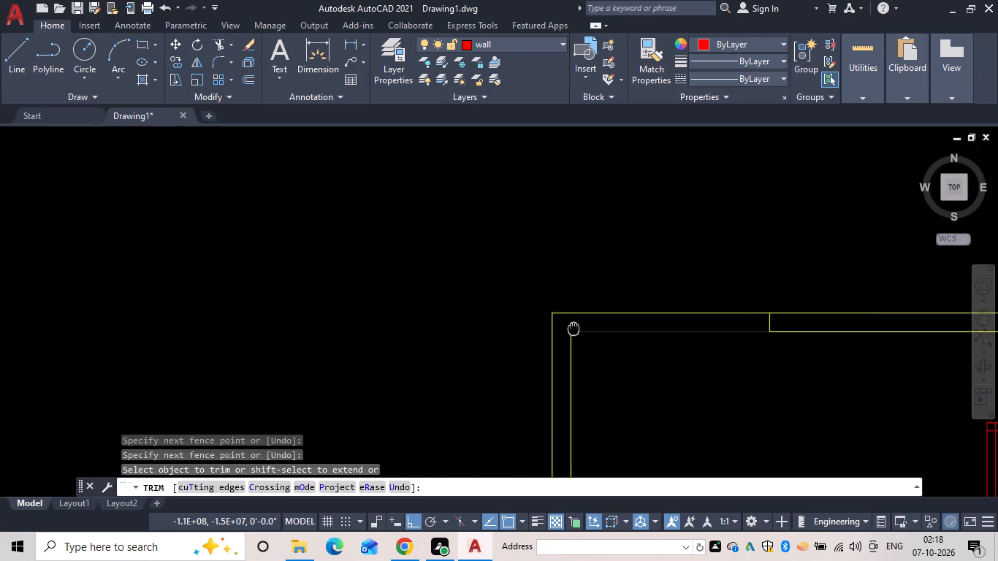
# Trim the short vertical cross line out of the plot's top boundary wall.
pyautogui.moveTo(574, 329); pyautogui.dragTo(408, 336, button='middle')
pyautogui.scroll(4, 623, 330)
pyautogui.moveTo(624, 320); pyautogui.dragTo(326, 302)
pyautogui.scroll(-4, 432, 302)
# Trim the two short red cross lines out of the plot's right boundary wall, just below its top-right corner.
pyautogui.moveTo(642, 311); pyautogui.dragTo(230, 318, button='middle')
pyautogui.scroll(-2, 744, 343)
pyautogui.moveTo(744, 343); pyautogui.dragTo(507, 323, button='middle')
pyautogui.scroll(3, 649, 382)
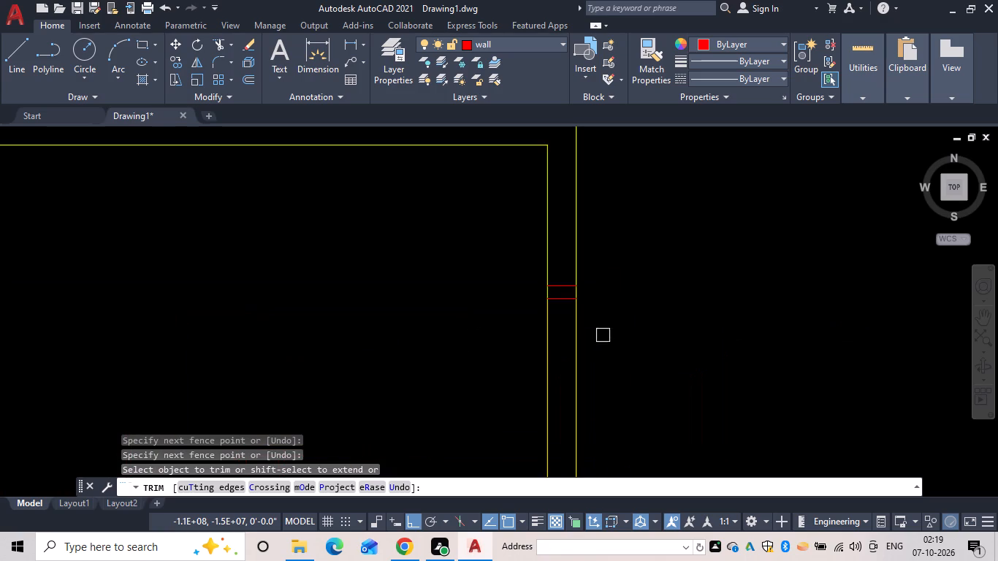
pyautogui.scroll(3, 560, 284)
pyautogui.moveTo(570, 256); pyautogui.dragTo(557, 417)
# Trim the ends of the house's upper horizontal wall lines where they cross the plot's right boundary wall.
pyautogui.scroll(-5, 557, 418)
pyautogui.moveTo(554, 413); pyautogui.dragTo(519, 223, button='middle')
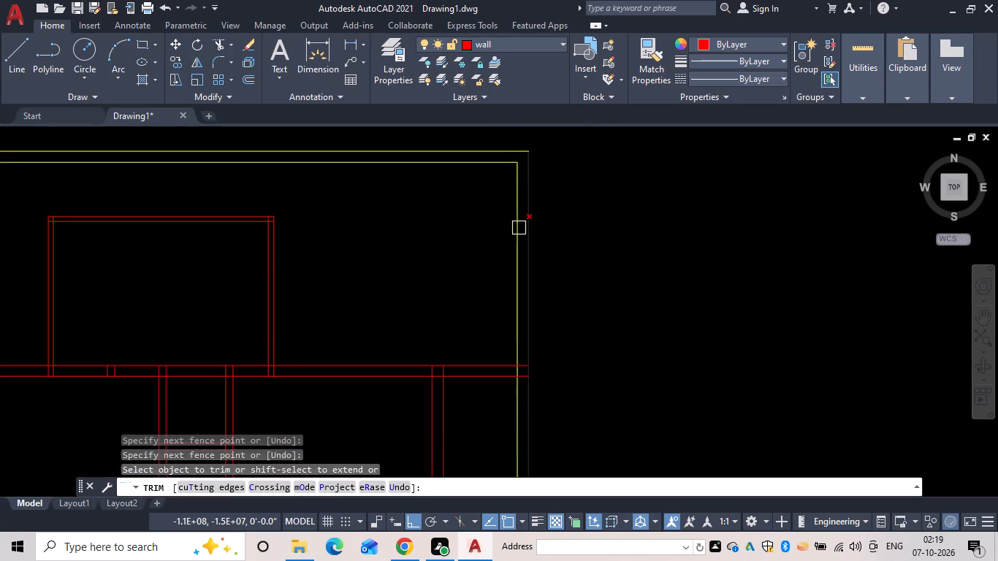
pyautogui.scroll(5, 527, 389)
pyautogui.moveTo(511, 370); pyautogui.dragTo(499, 205)
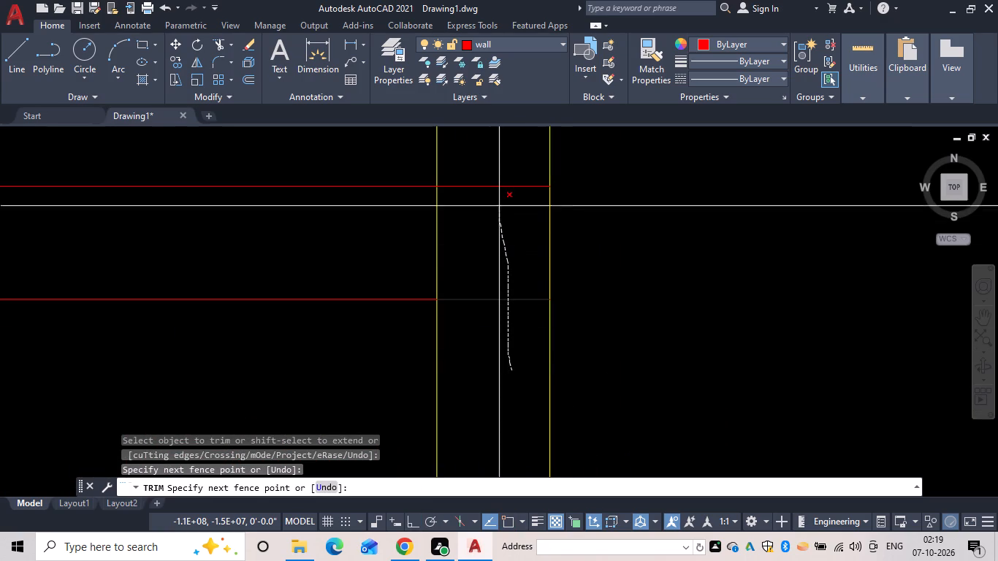
pyautogui.moveTo(499, 205); pyautogui.dragTo(499, 201)
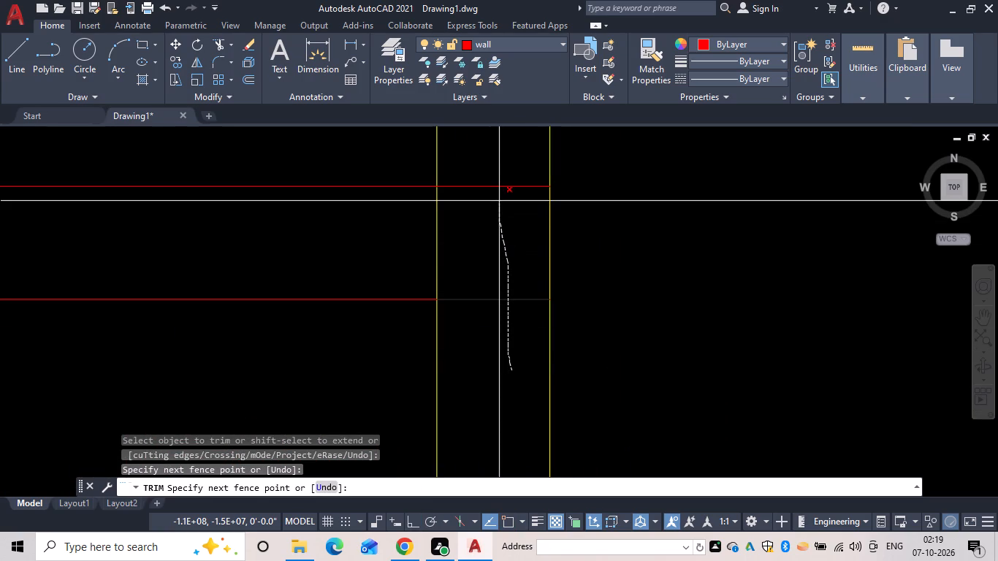
pyautogui.moveTo(499, 201); pyautogui.dragTo(498, 174)
# Trim the overlapping lines inside the junctions where the upper-right room's right wall meets its upper and lower walls.
pyautogui.scroll(-3, 497, 183)
pyautogui.scroll(-2, 574, 222)
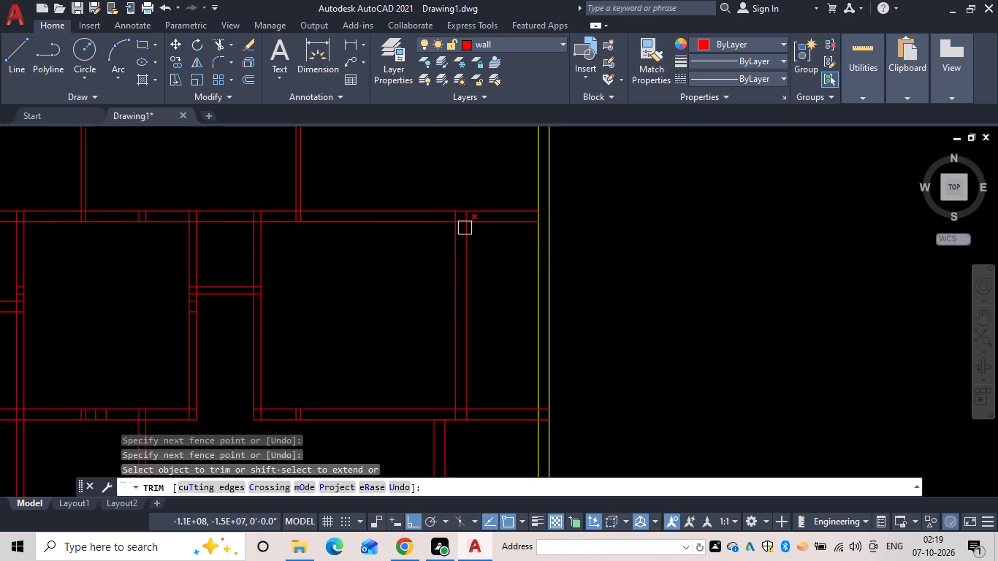
pyautogui.scroll(3, 459, 224)
pyautogui.moveTo(414, 208); pyautogui.dragTo(465, 271)
pyautogui.scroll(-3, 466, 283)
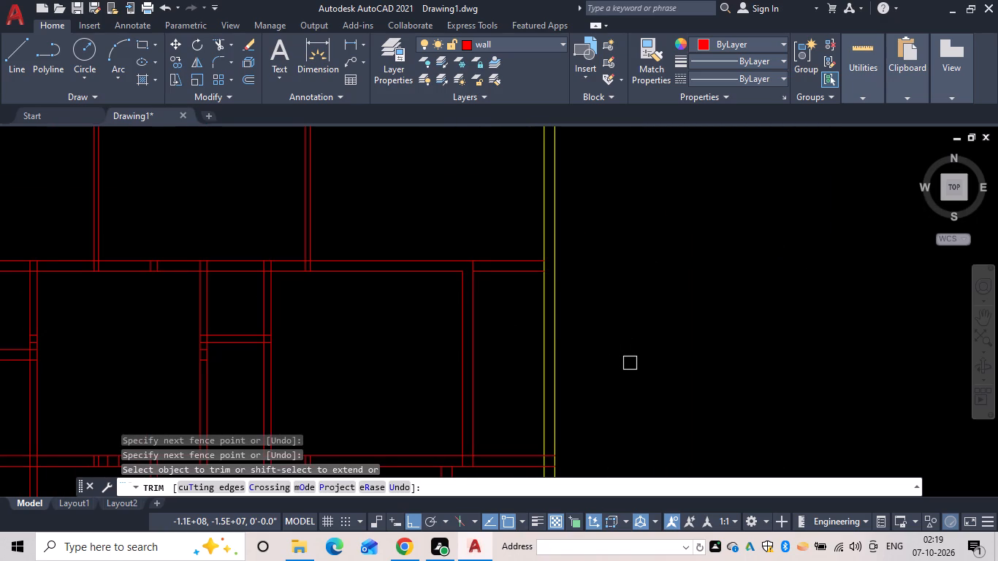
pyautogui.moveTo(625, 359); pyautogui.dragTo(611, 226, button='middle')
pyautogui.scroll(3, 437, 327)
pyautogui.moveTo(437, 335); pyautogui.dragTo(471, 329)
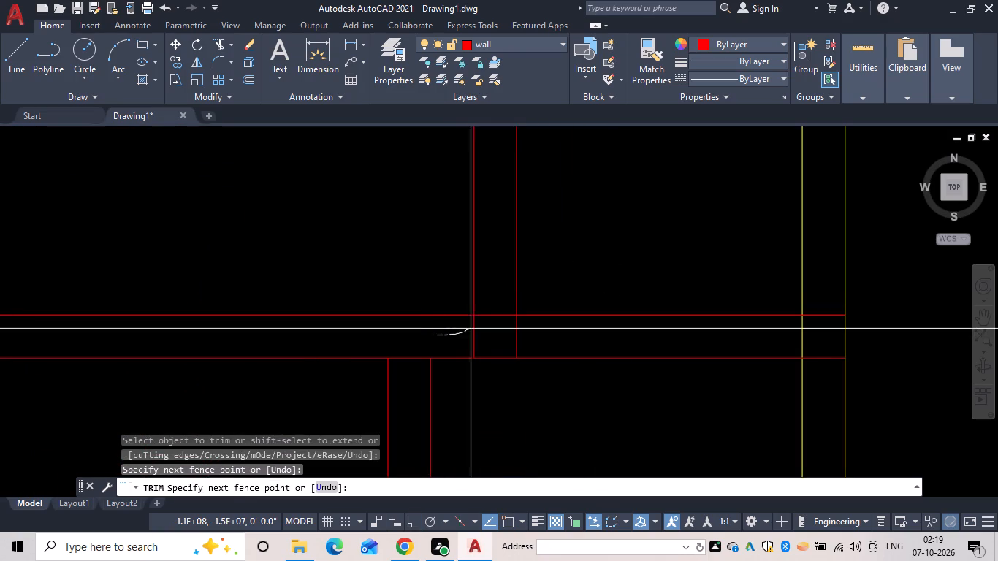
pyautogui.moveTo(471, 329); pyautogui.dragTo(481, 285)
# Trim the ends of the upper-right room's lower wall lines where they cross the plot's right boundary wall.
pyautogui.moveTo(818, 372); pyautogui.dragTo(811, 278)
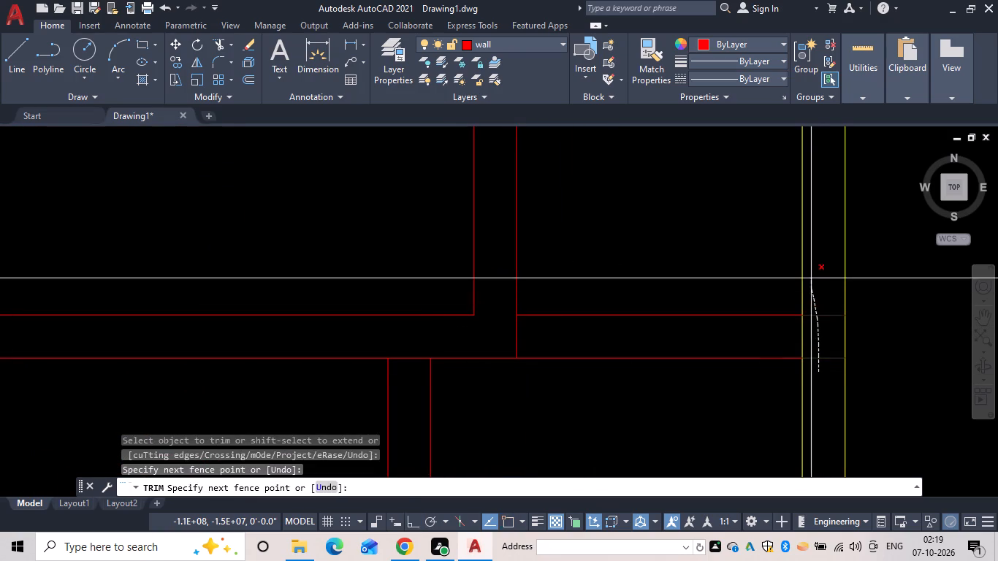
pyautogui.moveTo(811, 278); pyautogui.dragTo(811, 274)
# Examine the right boundary wall down to the plot's bottom-right corner for overlapping wall lines.
pyautogui.scroll(-3, 755, 379)
pyautogui.moveTo(749, 381); pyautogui.dragTo(709, 269, button='middle')
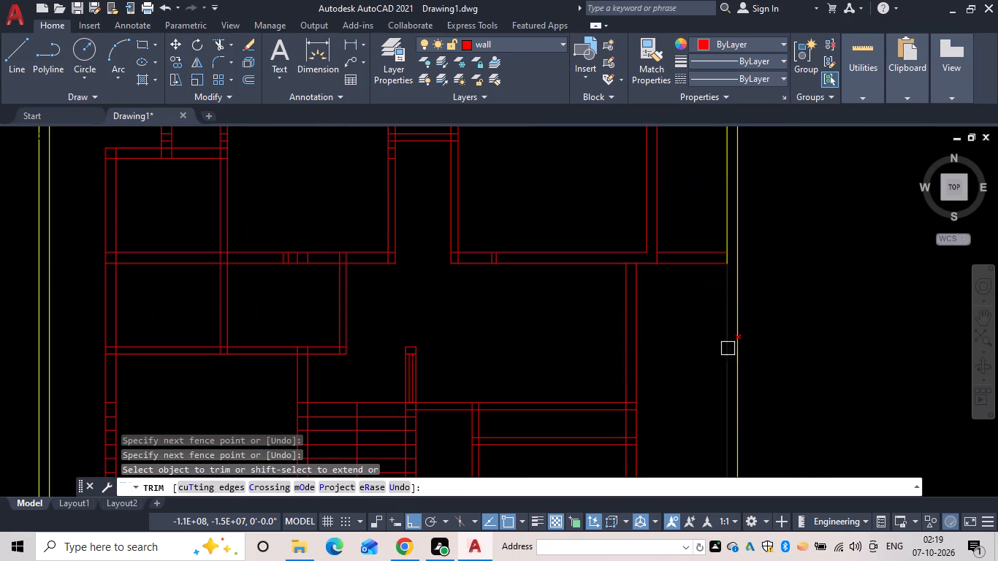
pyautogui.scroll(-2, 799, 451)
pyautogui.moveTo(769, 381); pyautogui.dragTo(709, 225, button='middle')
pyautogui.scroll(-1, 713, 229)
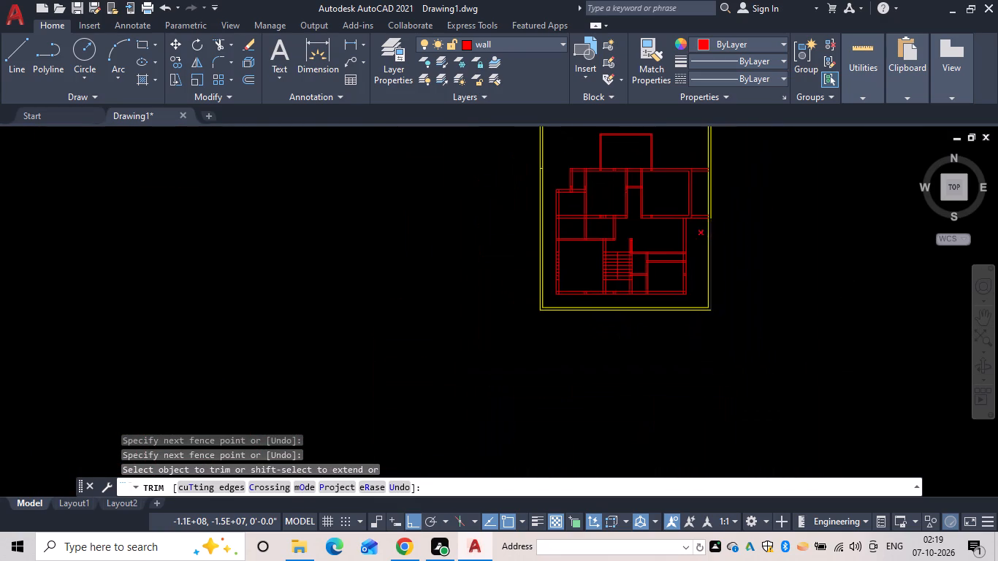
pyautogui.scroll(3, 714, 310)
pyautogui.scroll(1, 620, 332)
pyautogui.moveTo(620, 332); pyautogui.dragTo(650, 462, button='middle')
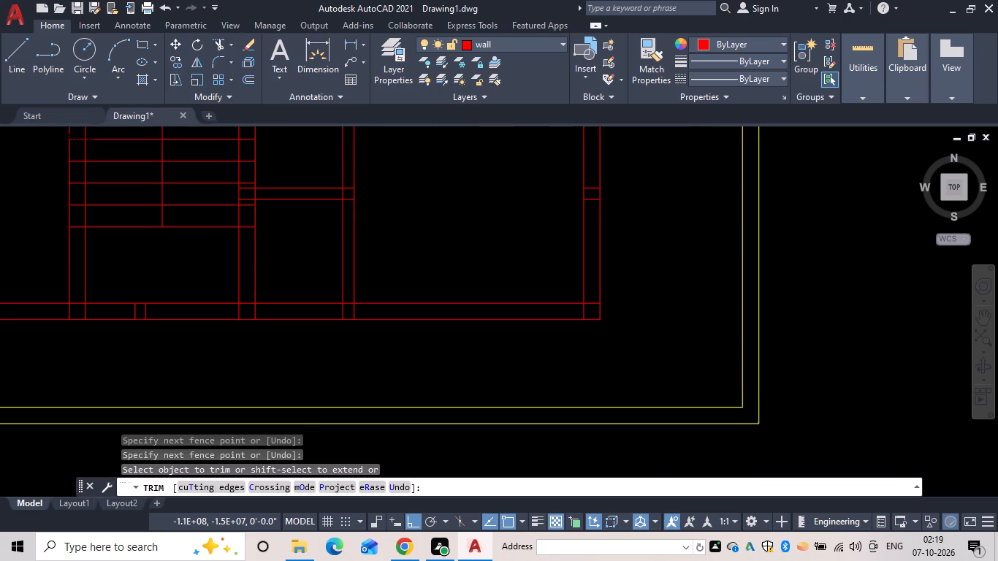
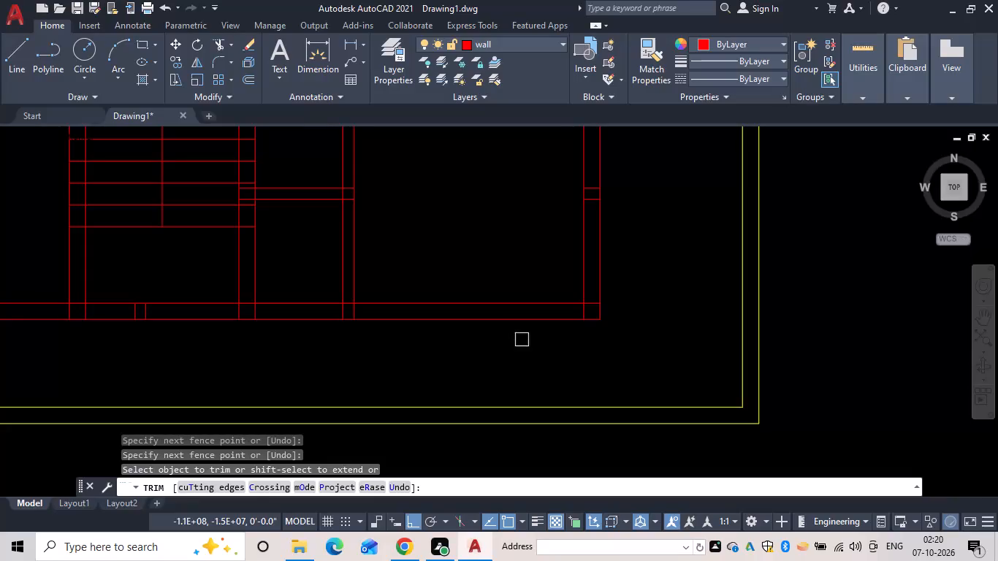
# Trim the overlapping wall lines inside the house's bottom-right outer corner.
pyautogui.scroll(1, 546, 321)
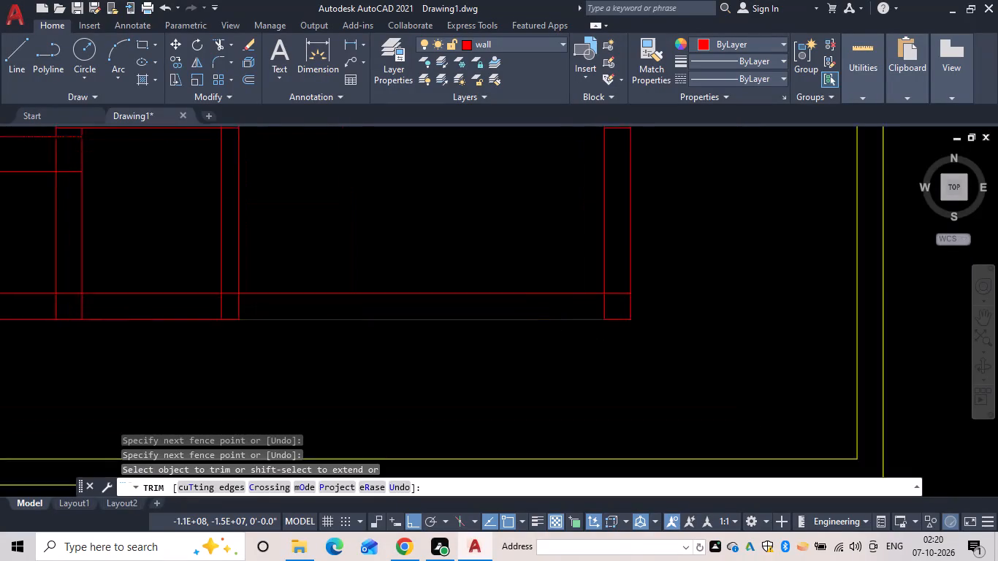
pyautogui.scroll(2, 546, 318)
pyautogui.moveTo(644, 296); pyautogui.dragTo(691, 245)
pyautogui.scroll(-3, 683, 257)
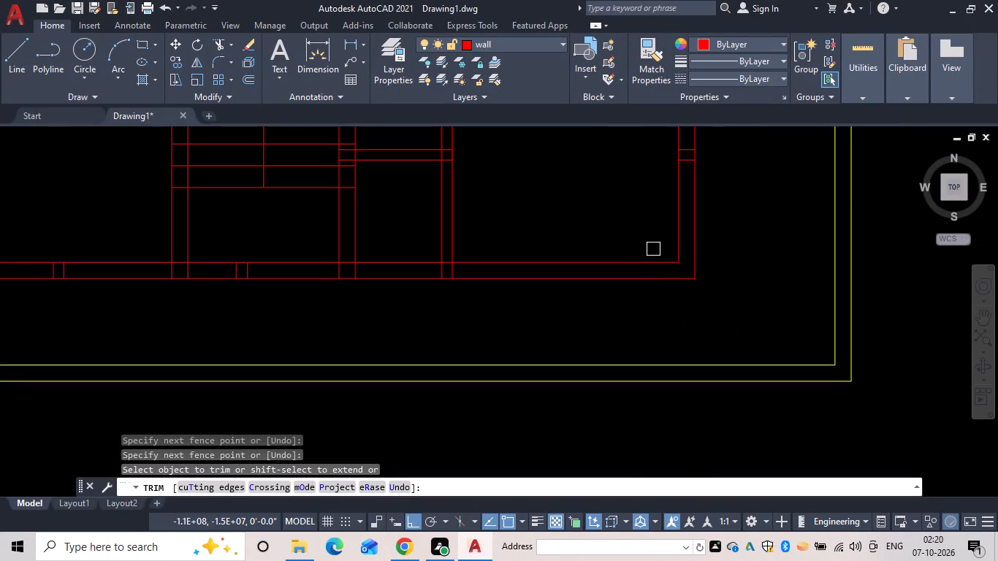
# Trim the short stray lines crossing the lower part of the house's right outer wall.
pyautogui.moveTo(653, 241); pyautogui.dragTo(484, 346, button='middle')
pyautogui.scroll(-1, 653, 241)
pyautogui.scroll(4, 509, 263)
pyautogui.scroll(-2, 465, 353)
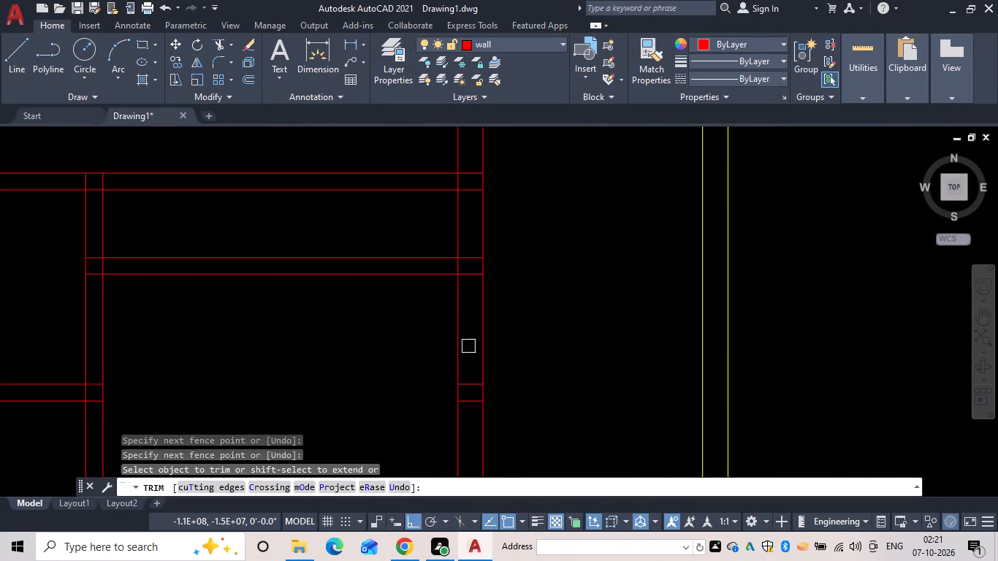
pyautogui.moveTo(474, 314); pyautogui.dragTo(480, 237, button='middle')
pyautogui.scroll(1, 479, 256)
pyautogui.moveTo(479, 294); pyautogui.dragTo(472, 400)
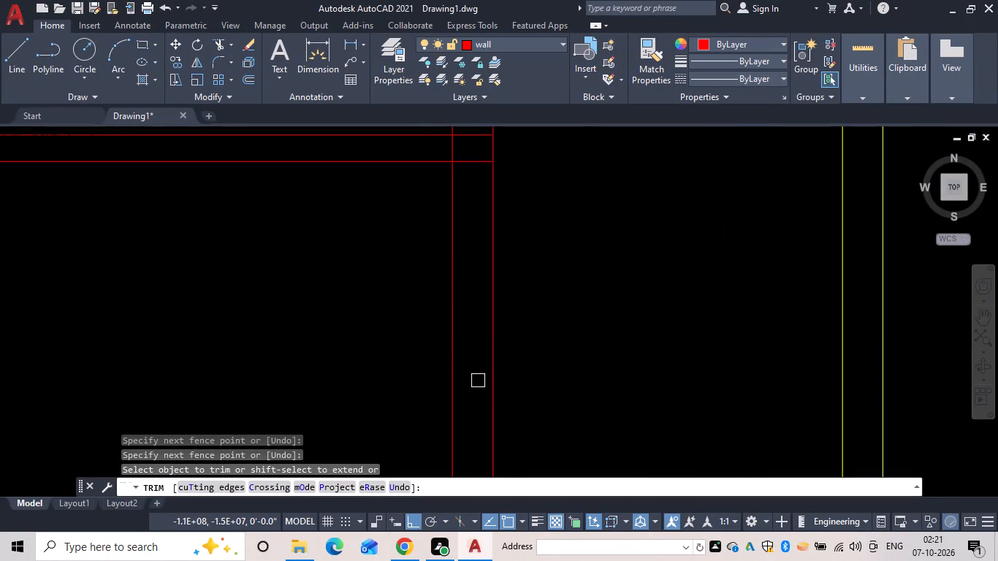
# Trim the overlapping wall lines inside the top-left corner of the small upper-left room.
pyautogui.scroll(-3, 0, 192)
pyautogui.moveTo(189, 282); pyautogui.dragTo(482, 462, button='middle')
pyautogui.scroll(-1, 192, 286)
pyautogui.scroll(-1, 270, 314)
pyautogui.moveTo(266, 314); pyautogui.dragTo(332, 335, button='middle')
pyautogui.scroll(1, 258, 267)
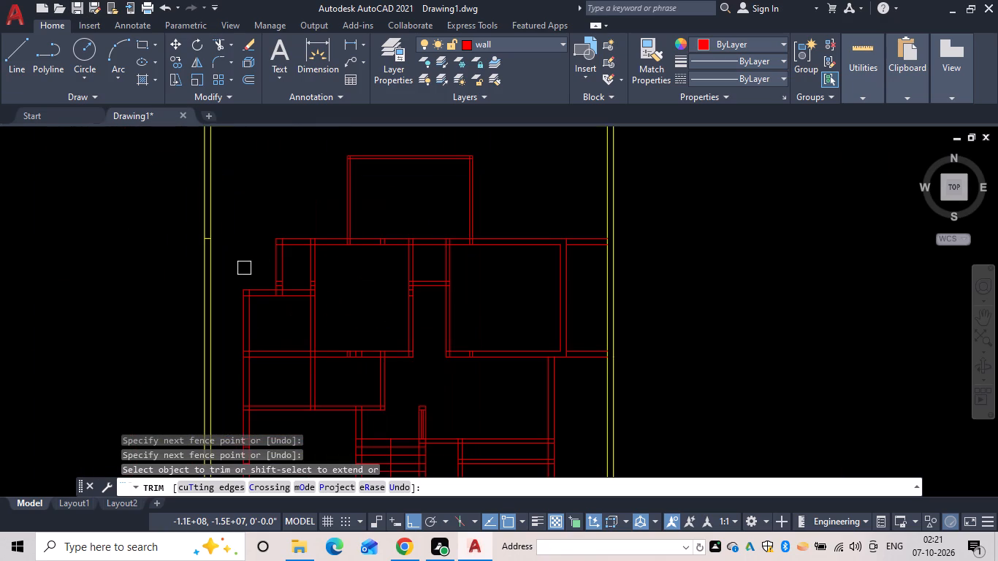
pyautogui.scroll(2, 260, 272)
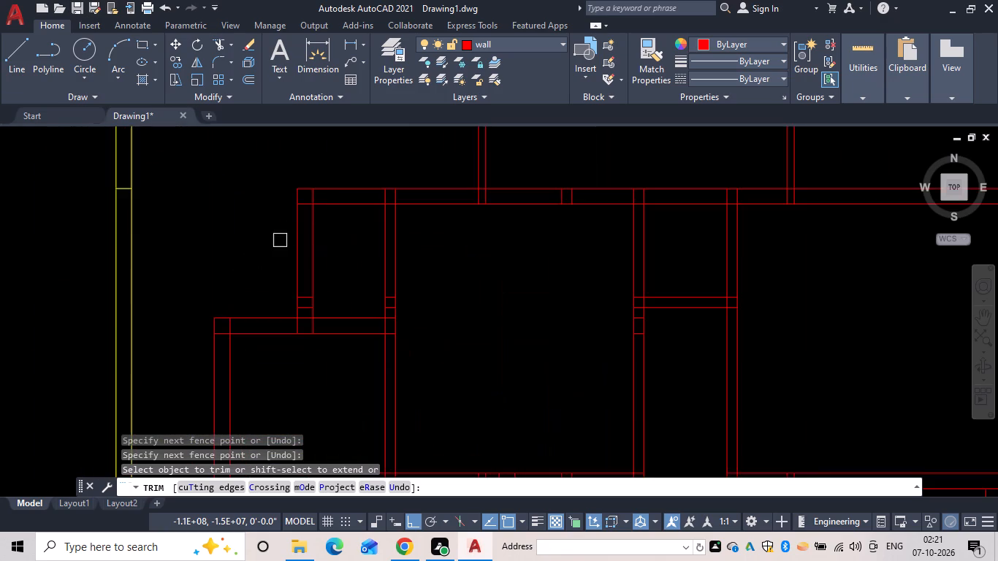
pyautogui.scroll(2, 319, 196)
pyautogui.moveTo(315, 197); pyautogui.dragTo(289, 216)
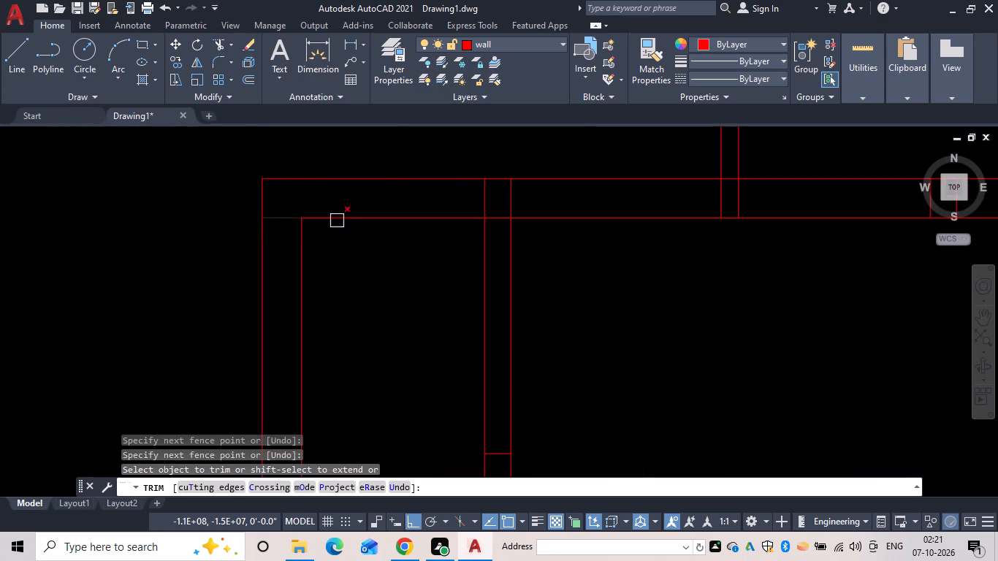
pyautogui.moveTo(279, 215); pyautogui.dragTo(286, 216)
# Trim the lines inside the house's upper wall where the small upper-left room's right wall and the projecting top room's left wall cross it.
pyautogui.scroll(1, 513, 212)
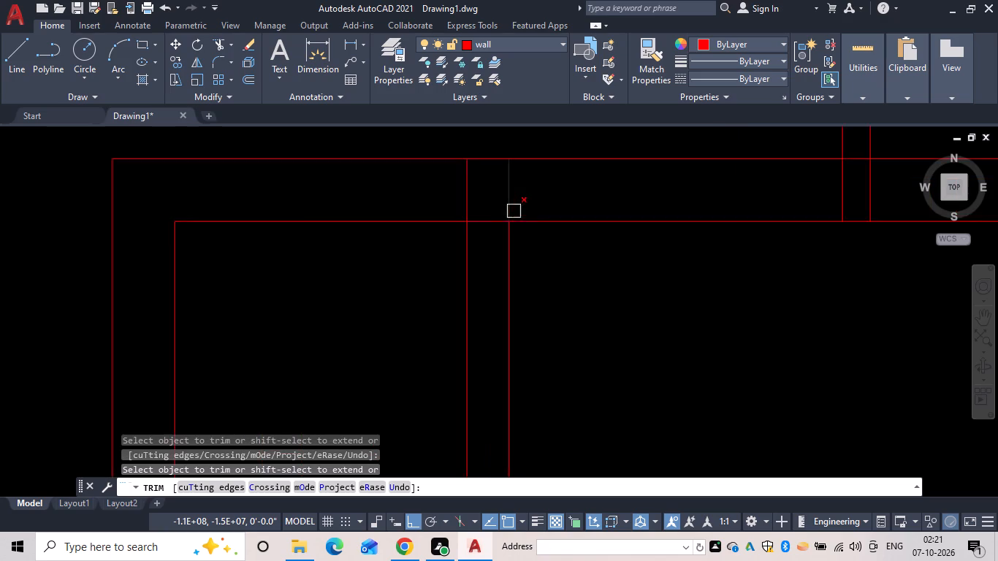
pyautogui.scroll(1, 514, 210)
pyautogui.moveTo(533, 196); pyautogui.dragTo(455, 252)
pyautogui.scroll(-2, 452, 258)
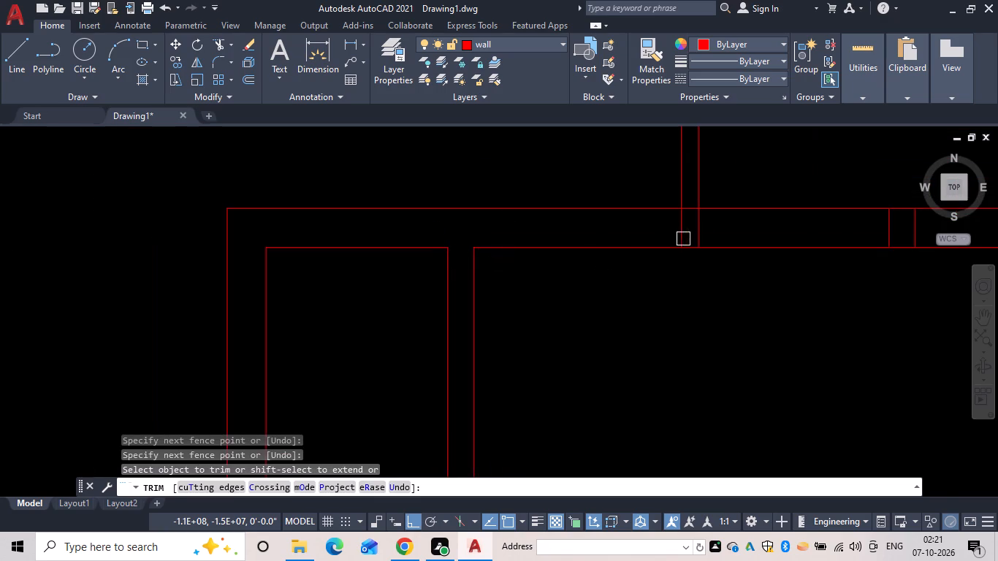
pyautogui.scroll(-1, 696, 245)
pyautogui.middleClick(698, 247)
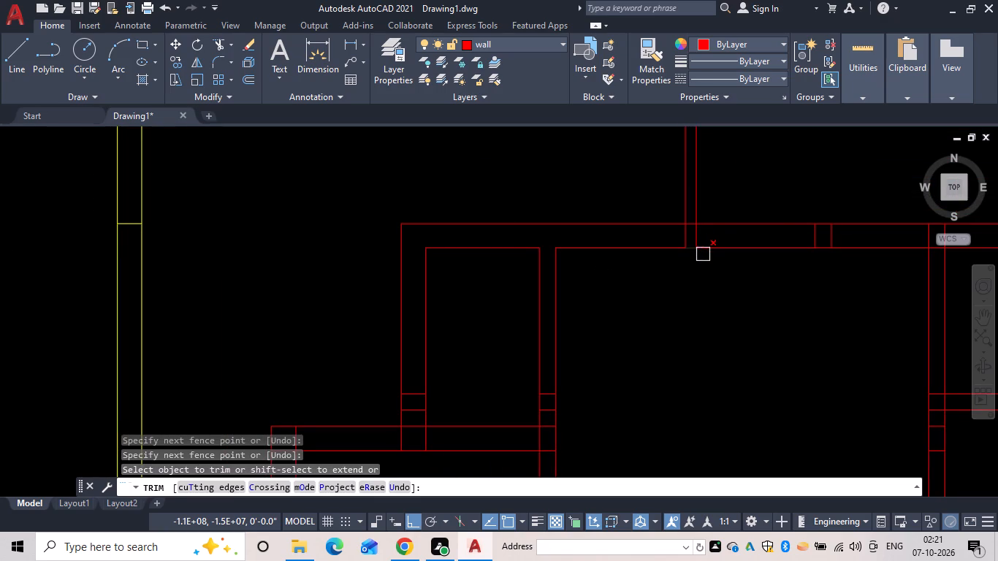
pyautogui.scroll(2, 720, 231)
pyautogui.moveTo(708, 232); pyautogui.dragTo(534, 236)
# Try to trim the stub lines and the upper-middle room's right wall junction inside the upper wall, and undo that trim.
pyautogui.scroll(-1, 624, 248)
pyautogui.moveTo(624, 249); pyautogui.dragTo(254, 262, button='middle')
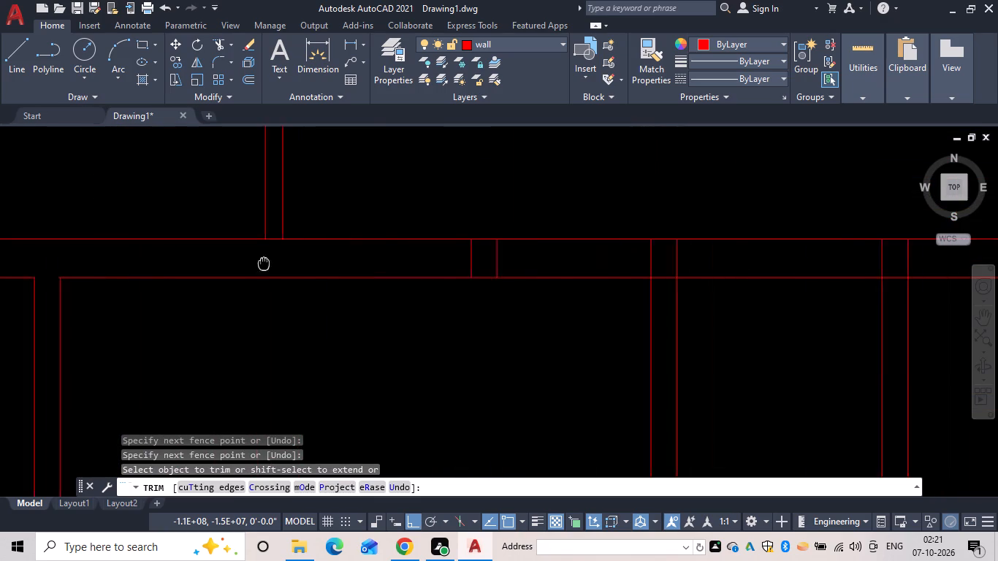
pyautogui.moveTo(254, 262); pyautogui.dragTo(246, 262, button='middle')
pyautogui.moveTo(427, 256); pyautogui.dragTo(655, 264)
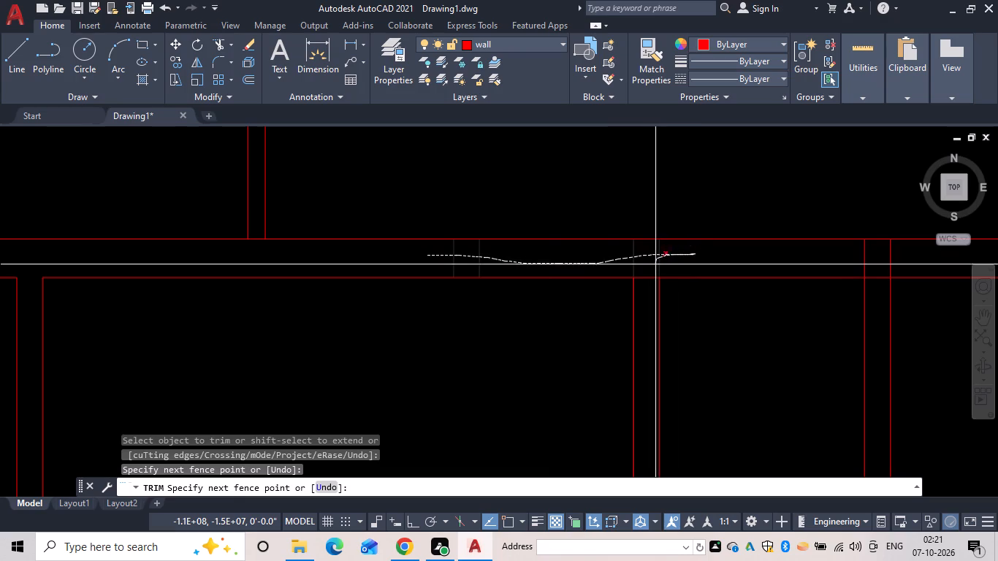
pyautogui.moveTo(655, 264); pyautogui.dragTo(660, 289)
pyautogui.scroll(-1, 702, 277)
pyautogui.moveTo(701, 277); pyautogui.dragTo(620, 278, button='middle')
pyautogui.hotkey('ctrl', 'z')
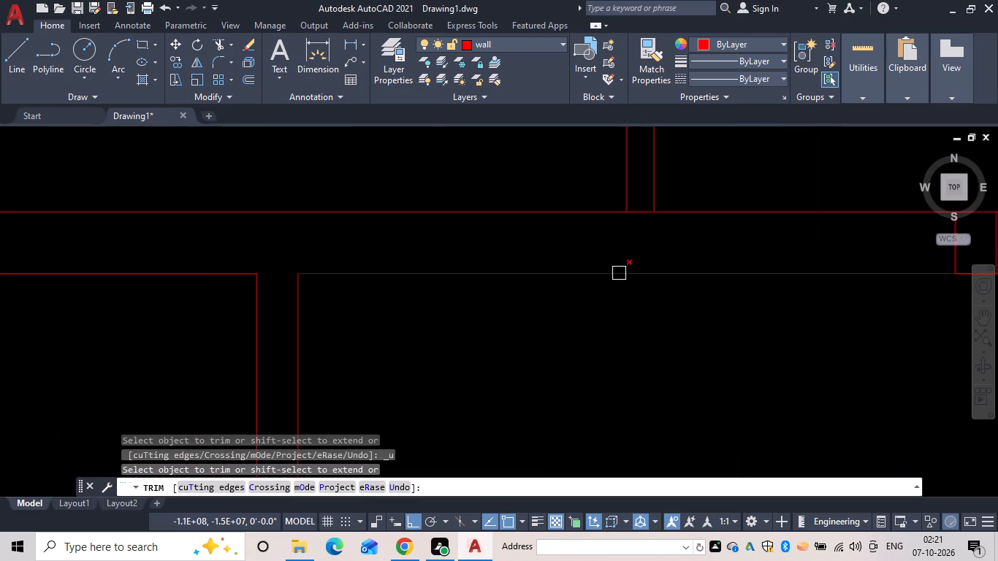
# Trim the two stub lines in the upper wall and the overlap where the upper-middle room's right wall meets it.
pyautogui.scroll(-3, 619, 270)
pyautogui.moveTo(626, 269); pyautogui.dragTo(319, 270, button='middle')
pyautogui.scroll(3, 378, 272)
pyautogui.moveTo(395, 255); pyautogui.dragTo(416, 252)
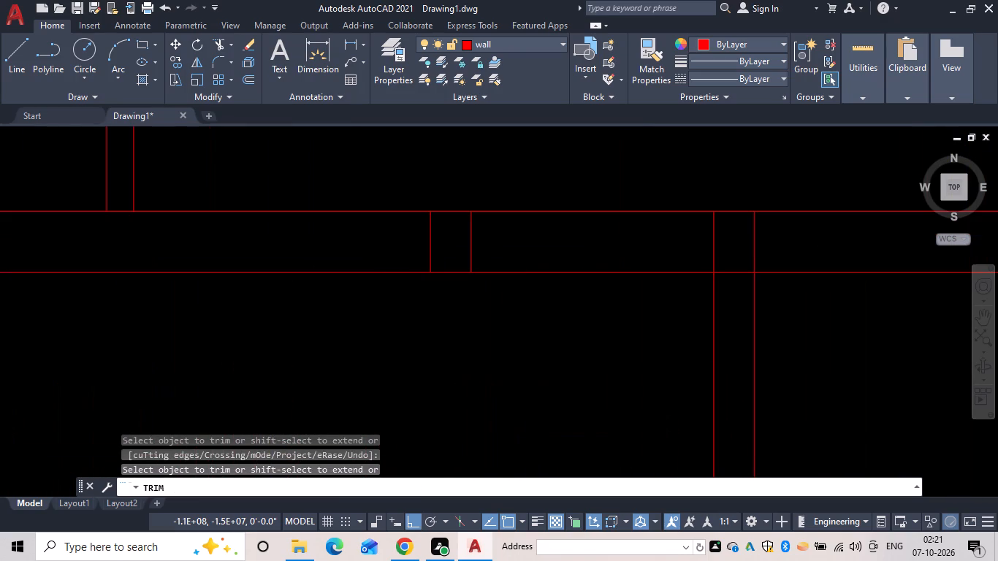
pyautogui.moveTo(416, 252); pyautogui.dragTo(733, 283)
pyautogui.scroll(-1, 731, 283)
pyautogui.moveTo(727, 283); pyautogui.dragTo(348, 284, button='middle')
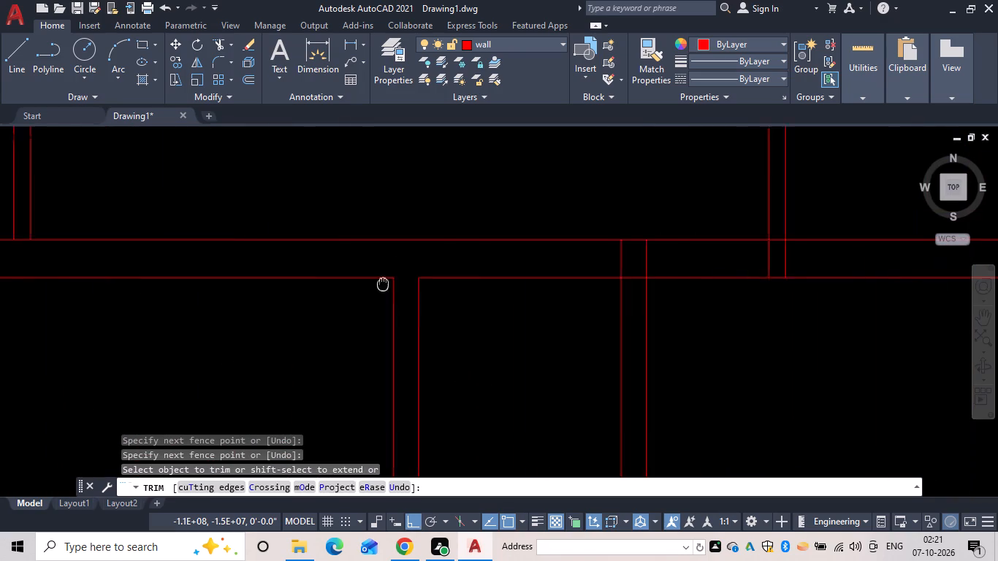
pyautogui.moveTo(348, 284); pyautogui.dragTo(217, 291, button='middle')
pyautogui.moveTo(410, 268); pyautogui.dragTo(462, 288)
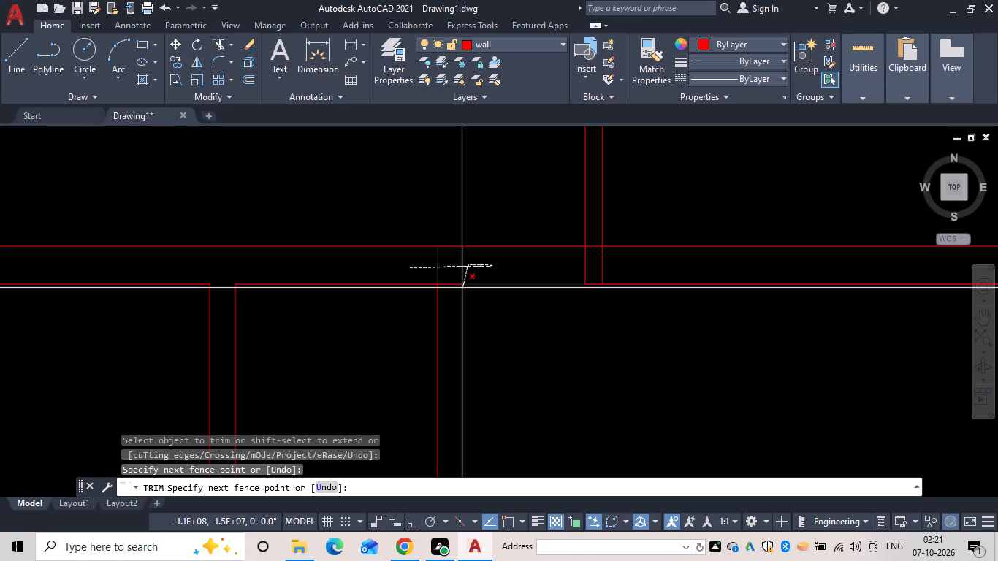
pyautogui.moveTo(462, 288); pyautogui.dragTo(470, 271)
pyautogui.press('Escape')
# Trim the lines inside the upper wall where the upper-right room's left wall and the projecting top room's right wall cross it.
pyautogui.press('space')
pyautogui.moveTo(495, 267); pyautogui.dragTo(434, 270)
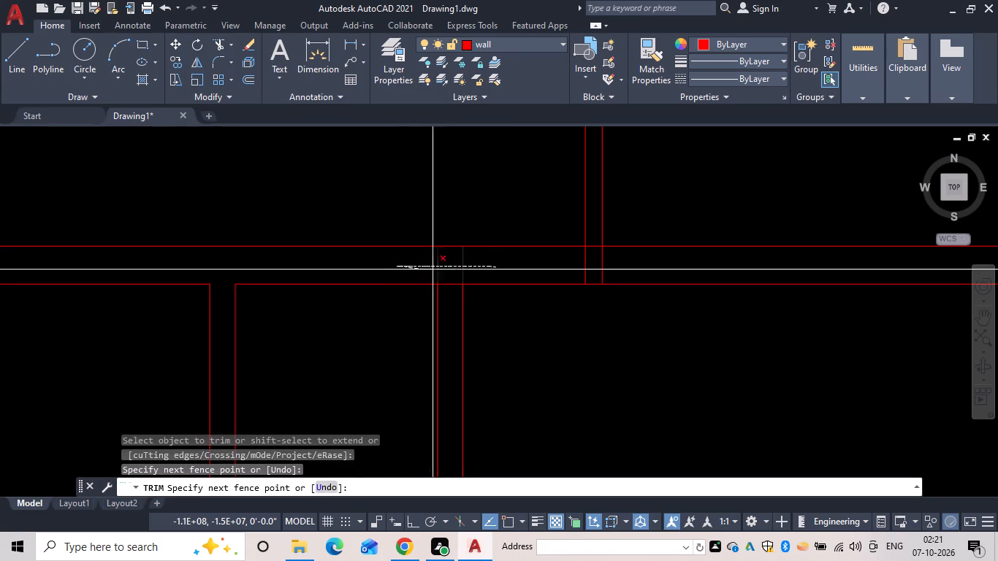
pyautogui.moveTo(434, 270); pyautogui.dragTo(451, 294)
pyautogui.moveTo(638, 268); pyautogui.dragTo(530, 267)
# Trim the overlapping and stub lines where the small upper-left room's left wall meets its lower wall.
pyautogui.scroll(-4, 529, 269)
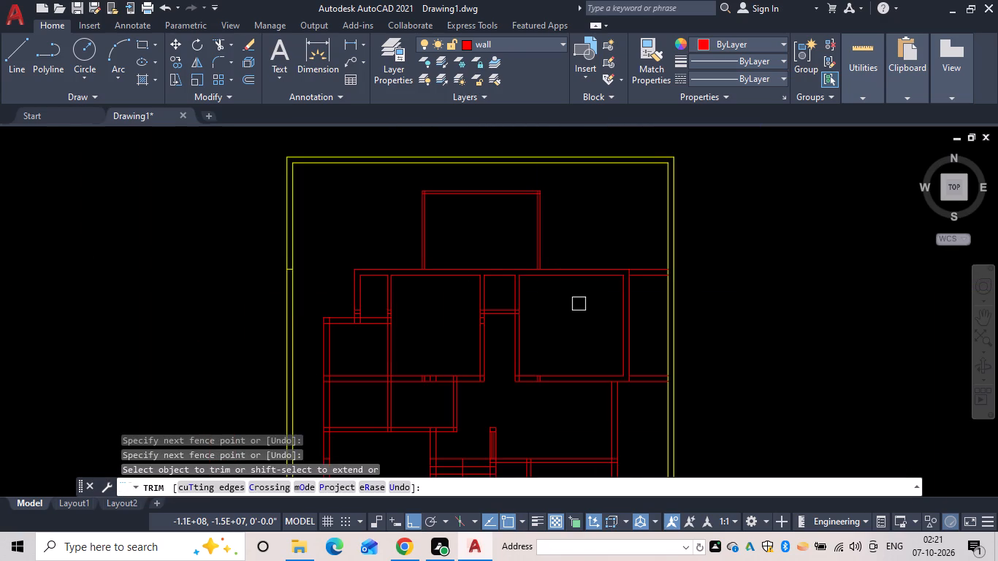
pyautogui.moveTo(579, 303); pyautogui.dragTo(468, 294, button='middle')
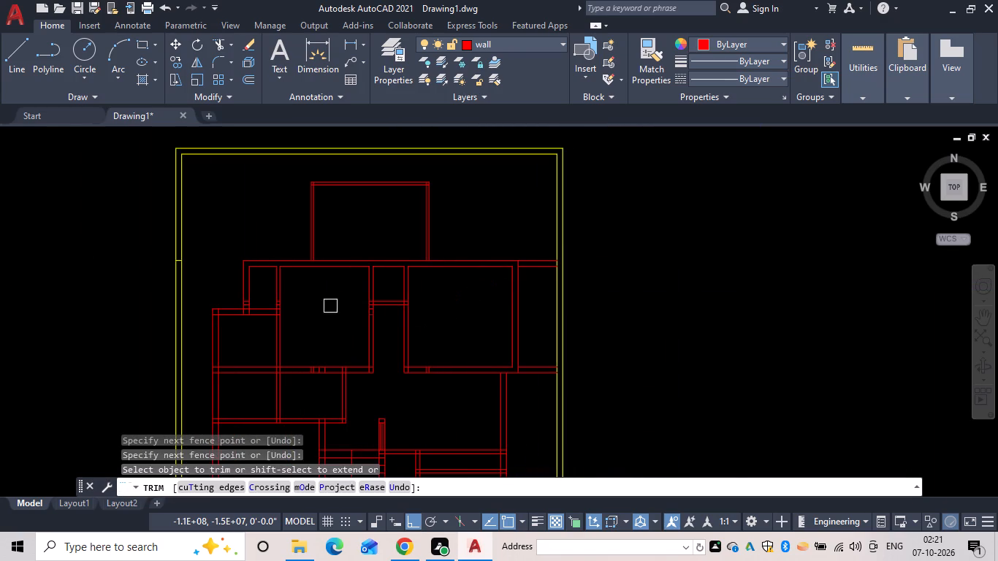
pyautogui.scroll(4, 251, 310)
pyautogui.scroll(1, 184, 305)
pyautogui.moveTo(184, 304); pyautogui.dragTo(237, 291, button='middle')
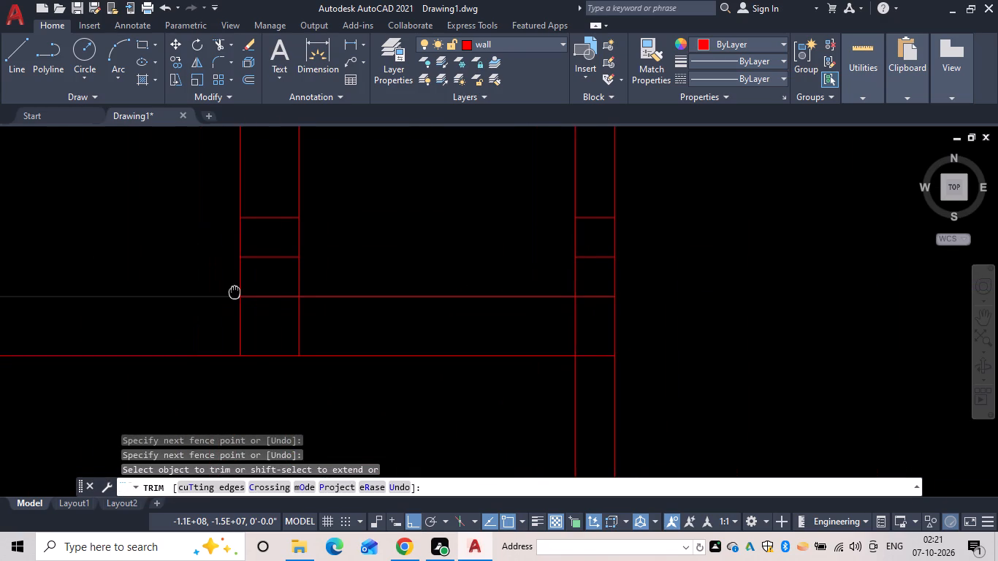
pyautogui.moveTo(237, 291); pyautogui.dragTo(237, 291, button='middle')
pyautogui.moveTo(207, 333); pyautogui.dragTo(281, 316)
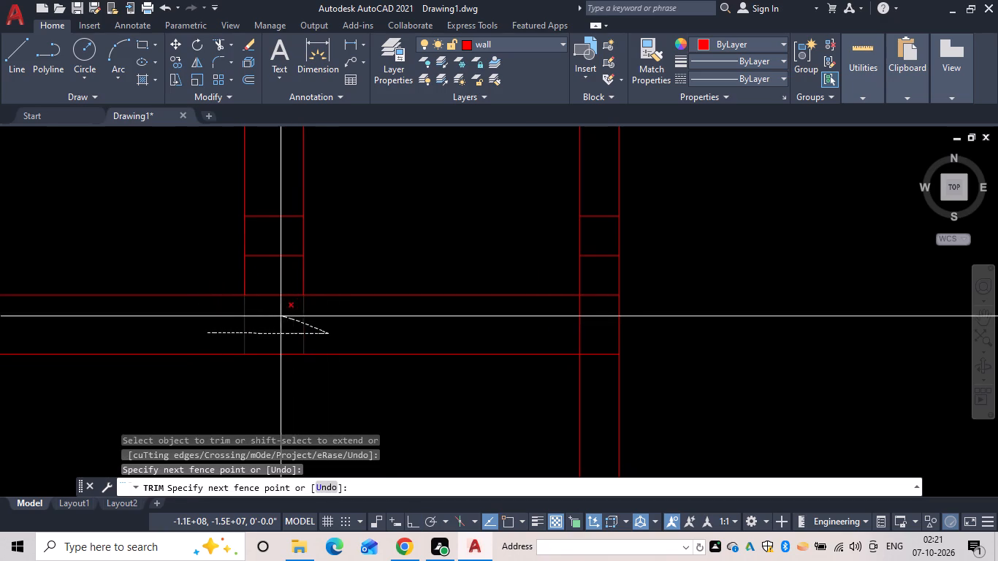
pyautogui.moveTo(281, 316); pyautogui.dragTo(271, 206)
# Trim the overlapping wall lines inside the top-left corner of the left room below the small upper-left room.
pyautogui.scroll(-3, 230, 299)
pyautogui.moveTo(229, 302); pyautogui.dragTo(369, 271, button='middle')
pyautogui.scroll(4, 307, 278)
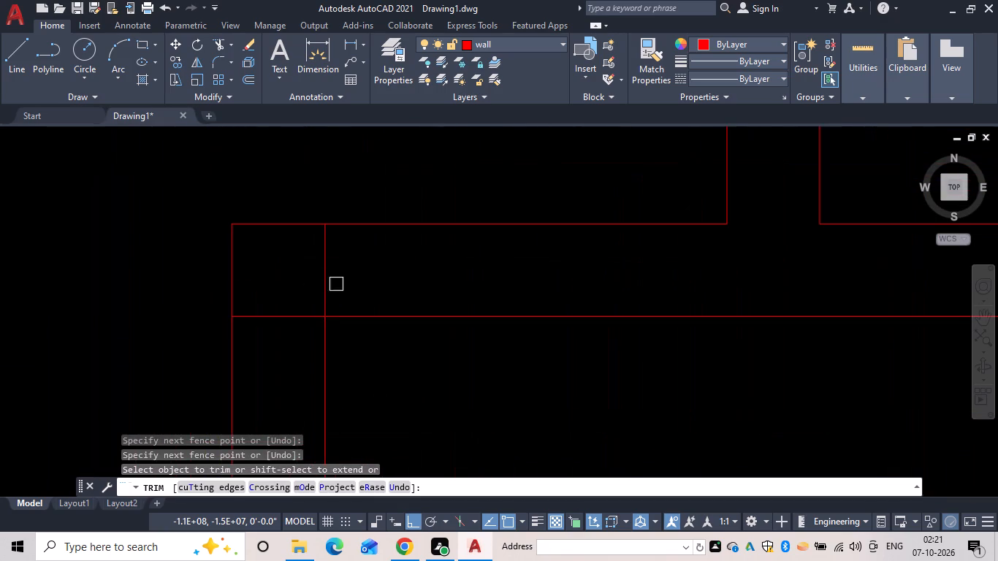
pyautogui.moveTo(367, 277); pyautogui.dragTo(267, 353)
# Trim the overlapping and stub lines where the small upper-left room's lower wall meets the upper-middle room's left wall.
pyautogui.scroll(-4, 395, 335)
pyautogui.moveTo(525, 328); pyautogui.dragTo(341, 320, button='middle')
pyautogui.scroll(2, 372, 314)
pyautogui.moveTo(357, 314); pyautogui.dragTo(391, 263)
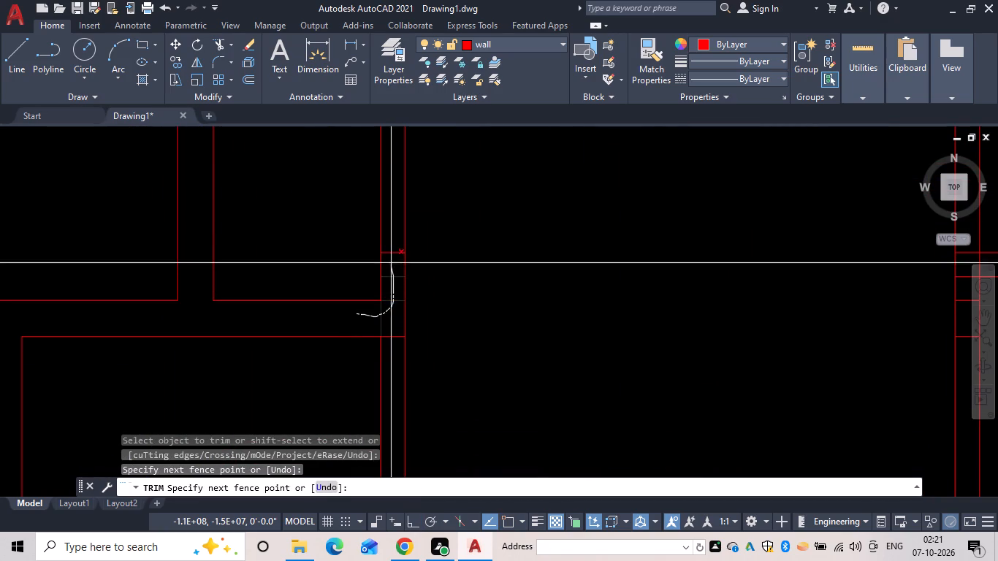
pyautogui.moveTo(391, 263); pyautogui.dragTo(402, 361)
# Trim the overlapping lines where the left room's lower wall meets the house's left outer wall.
pyautogui.scroll(-4, 410, 362)
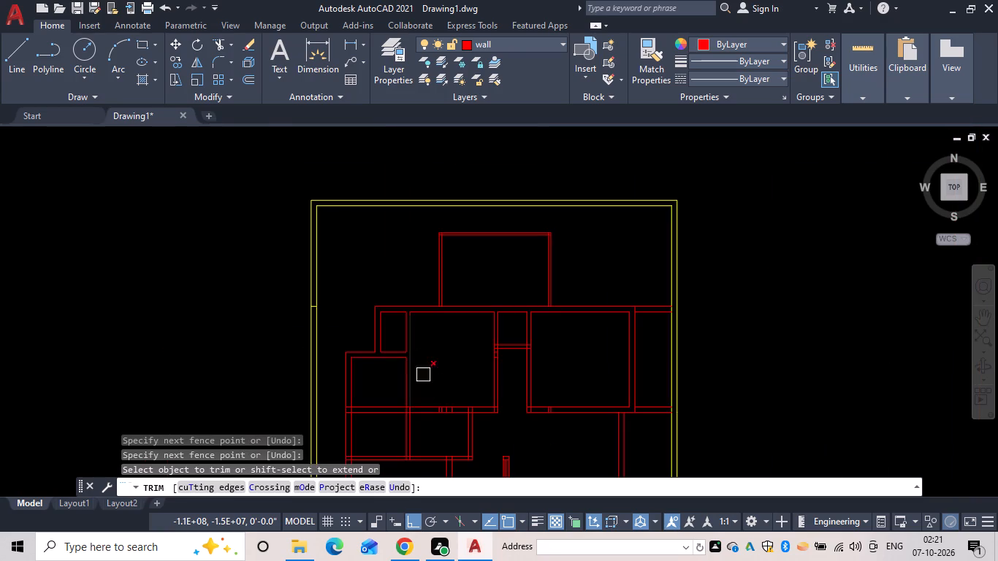
pyautogui.moveTo(389, 400); pyautogui.dragTo(398, 266, button='middle')
pyautogui.scroll(6, 365, 283)
pyautogui.moveTo(324, 218); pyautogui.dragTo(367, 289)
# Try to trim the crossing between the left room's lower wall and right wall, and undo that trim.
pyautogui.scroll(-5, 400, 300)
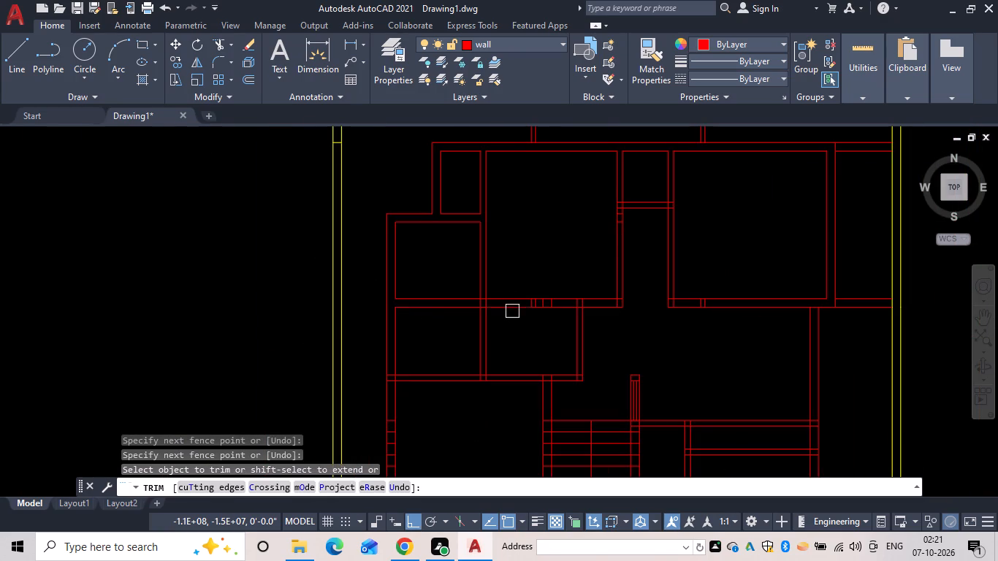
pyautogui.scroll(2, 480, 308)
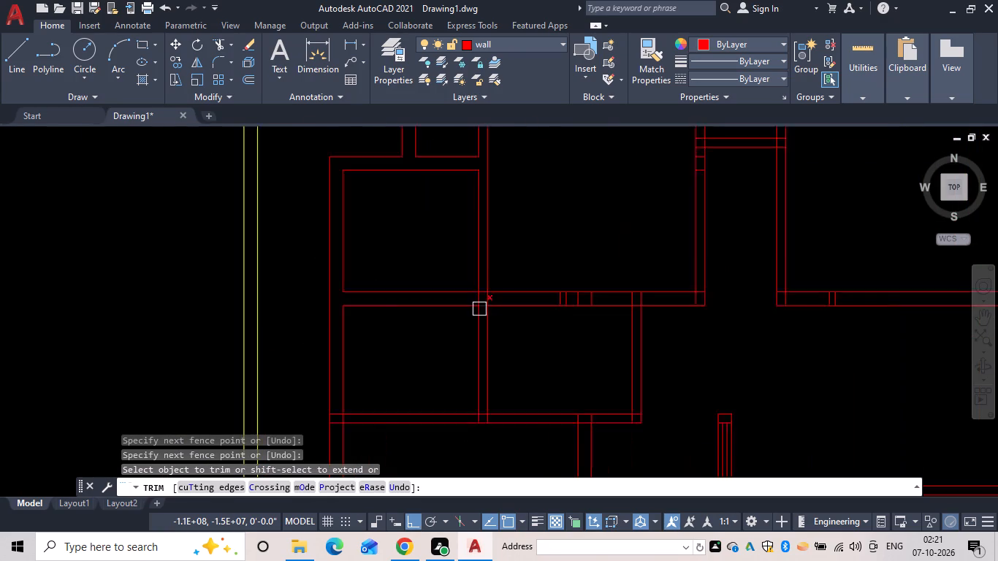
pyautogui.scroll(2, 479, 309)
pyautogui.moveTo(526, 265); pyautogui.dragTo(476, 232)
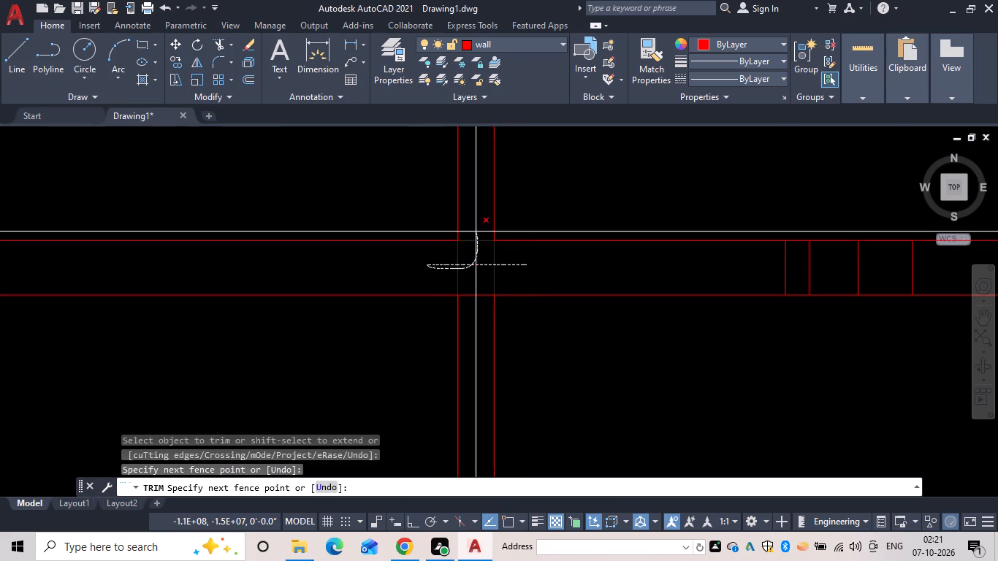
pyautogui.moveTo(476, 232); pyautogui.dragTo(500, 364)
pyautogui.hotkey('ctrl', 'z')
# Trim all overlapping lines inside the crossing of the left room's lower wall and right wall.
pyautogui.scroll(-3, 500, 330)
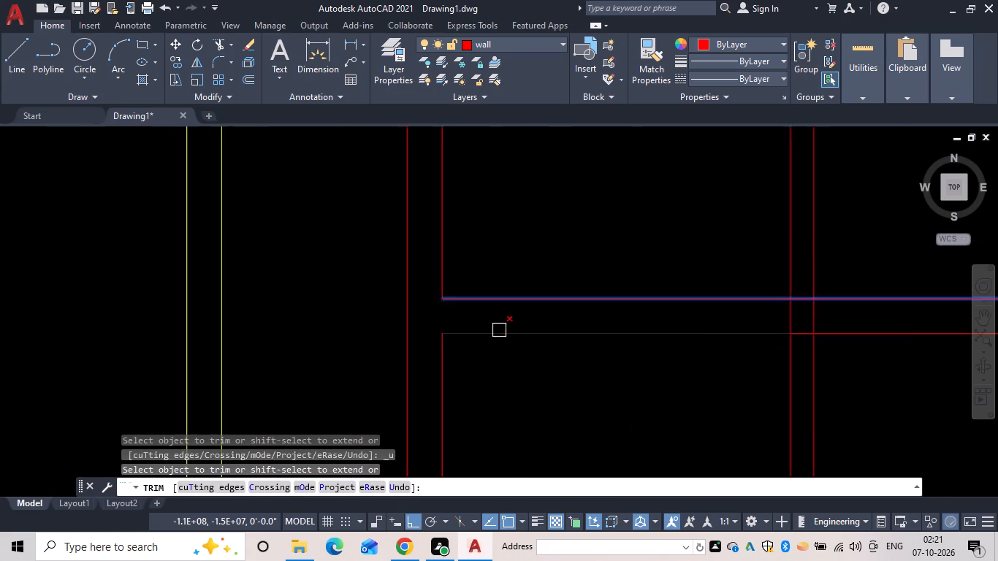
pyautogui.scroll(-1, 499, 330)
pyautogui.scroll(3, 617, 325)
pyautogui.moveTo(655, 324); pyautogui.dragTo(546, 327)
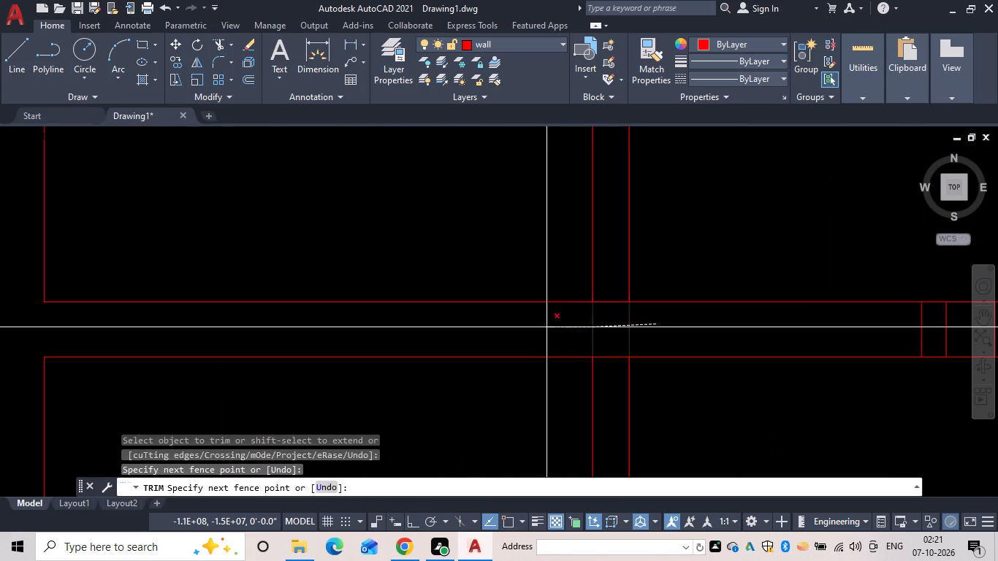
pyautogui.moveTo(546, 327); pyautogui.dragTo(589, 321)
pyautogui.moveTo(593, 321); pyautogui.dragTo(600, 316)
pyautogui.click(606, 308)
pyautogui.moveTo(607, 299); pyautogui.dragTo(608, 353)
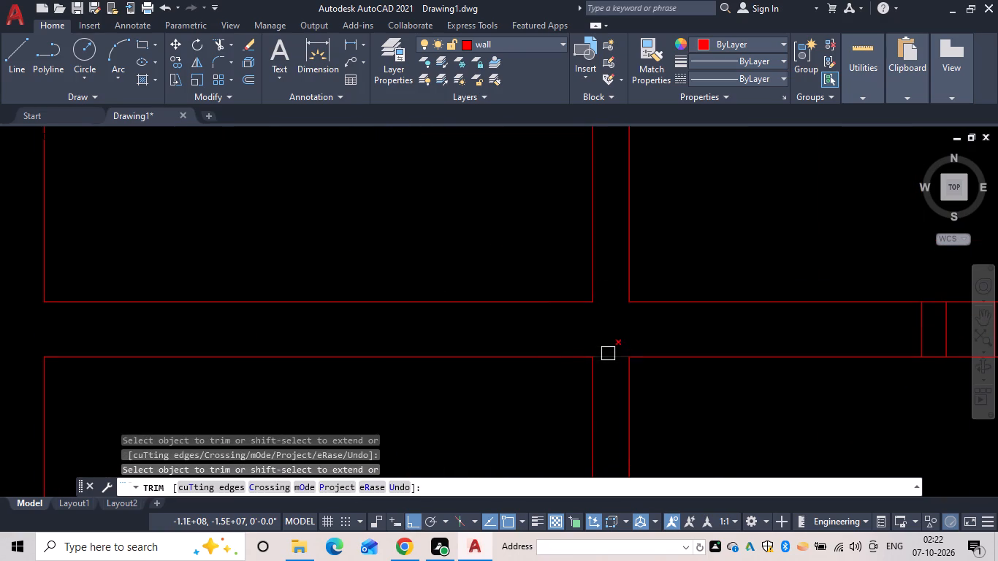
pyautogui.moveTo(608, 353); pyautogui.dragTo(608, 344)
pyautogui.moveTo(609, 366); pyautogui.dragTo(609, 378)
pyautogui.click(614, 356)
# Trim the stub and overlapping lines along the upper-middle room's lower wall, through to its bottom-right corner.
pyautogui.scroll(-3, 615, 357)
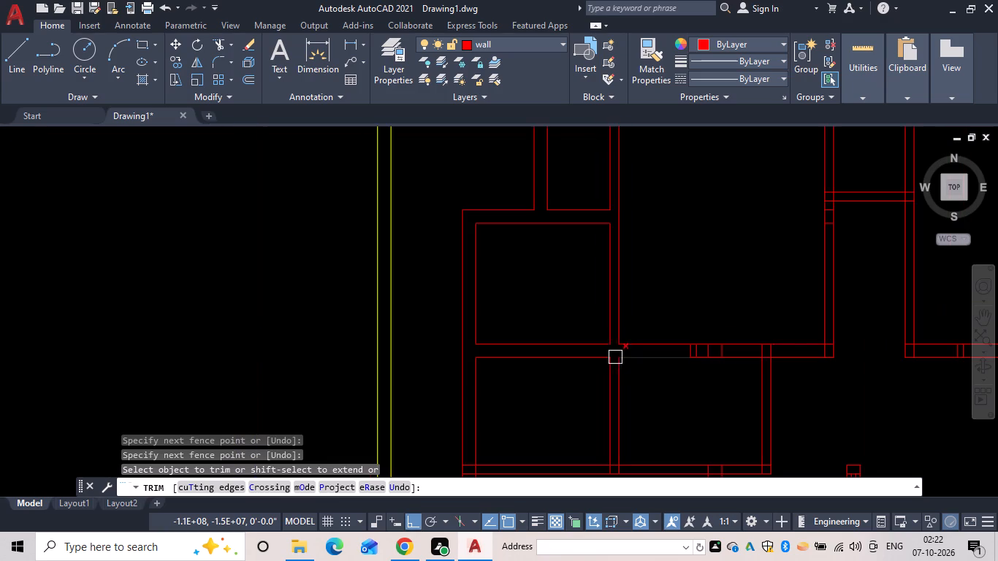
pyautogui.scroll(3, 728, 359)
pyautogui.moveTo(871, 318); pyautogui.dragTo(604, 319, button='middle')
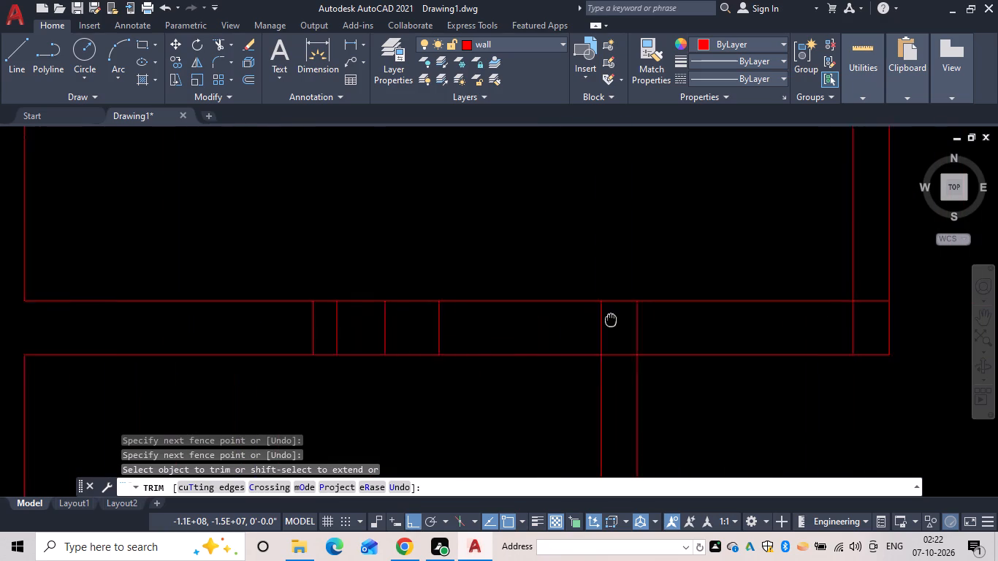
pyautogui.moveTo(604, 319); pyautogui.dragTo(544, 316, button='middle')
pyautogui.moveTo(656, 321); pyautogui.dragTo(470, 318)
pyautogui.moveTo(403, 318); pyautogui.dragTo(198, 318)
pyautogui.moveTo(184, 318); pyautogui.dragTo(157, 318)
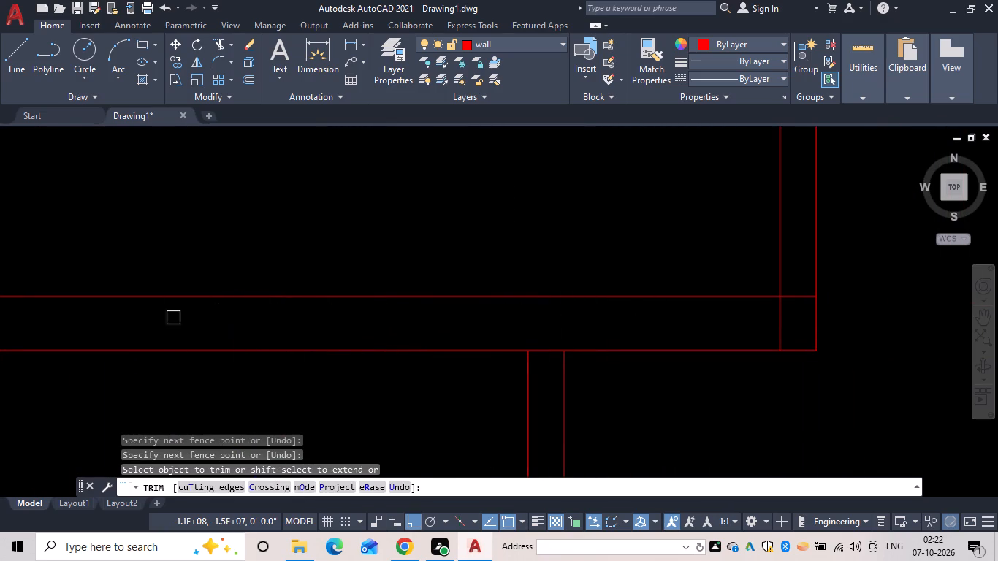
pyautogui.click(547, 351)
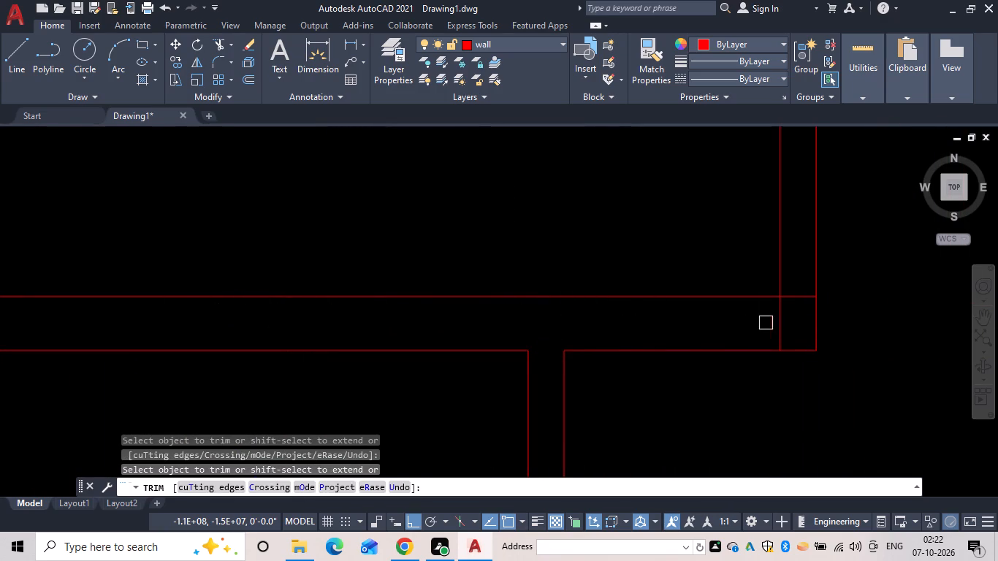
pyautogui.moveTo(766, 323); pyautogui.dragTo(793, 285)
pyautogui.scroll(-4, 750, 305)
pyautogui.moveTo(715, 280); pyautogui.dragTo(582, 312, button='middle')
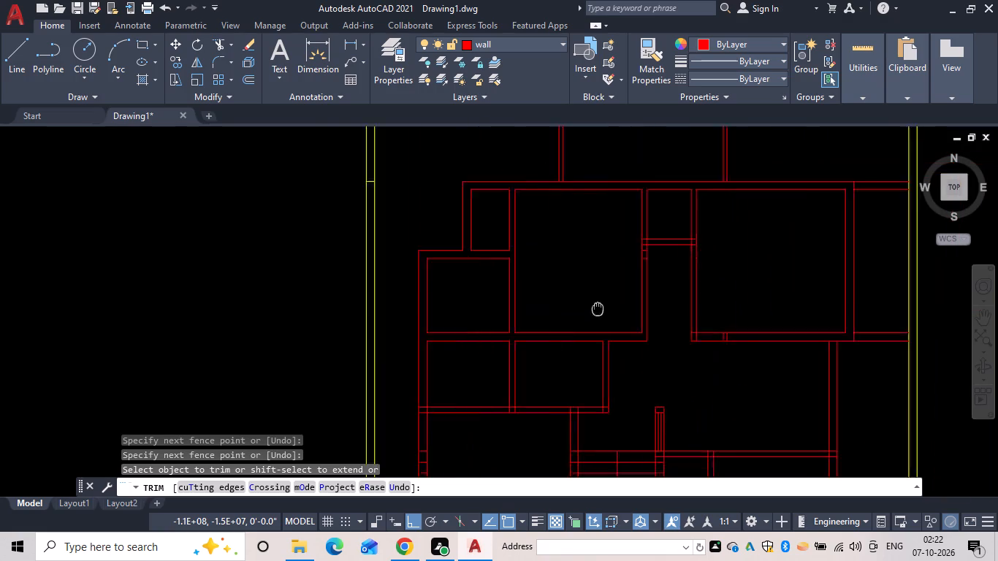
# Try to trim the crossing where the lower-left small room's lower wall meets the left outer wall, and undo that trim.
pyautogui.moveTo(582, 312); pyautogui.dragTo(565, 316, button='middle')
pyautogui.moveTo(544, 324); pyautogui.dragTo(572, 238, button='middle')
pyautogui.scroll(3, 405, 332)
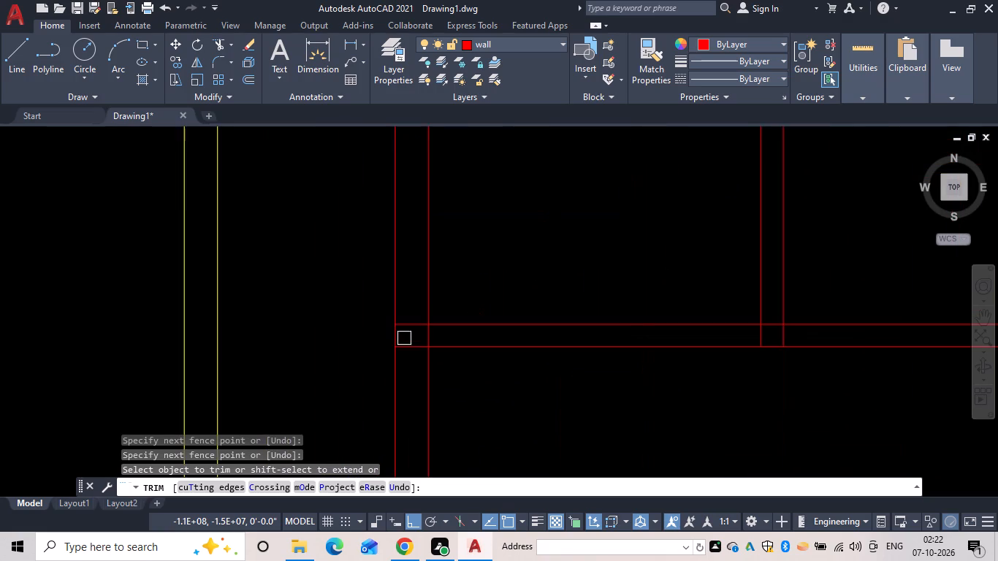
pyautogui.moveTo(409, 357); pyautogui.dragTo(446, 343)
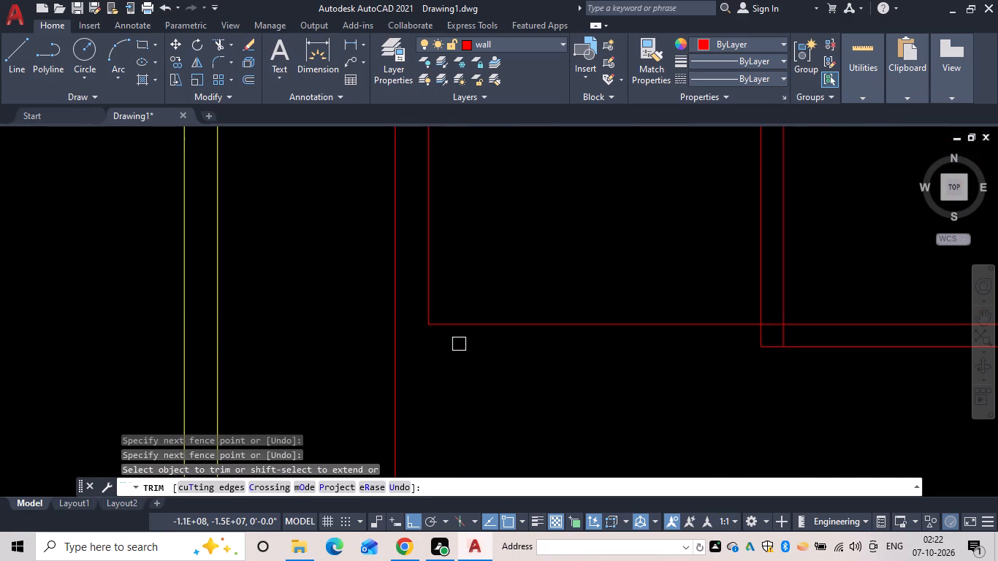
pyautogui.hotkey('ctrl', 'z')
# Trim the overlapping lines where the lower-left small room's lower wall meets the left outer wall.
pyautogui.scroll(-4, 465, 355)
pyautogui.moveTo(381, 360); pyautogui.dragTo(460, 263, button='middle')
pyautogui.scroll(-1, 386, 348)
pyautogui.scroll(3, 426, 302)
pyautogui.scroll(3, 340, 306)
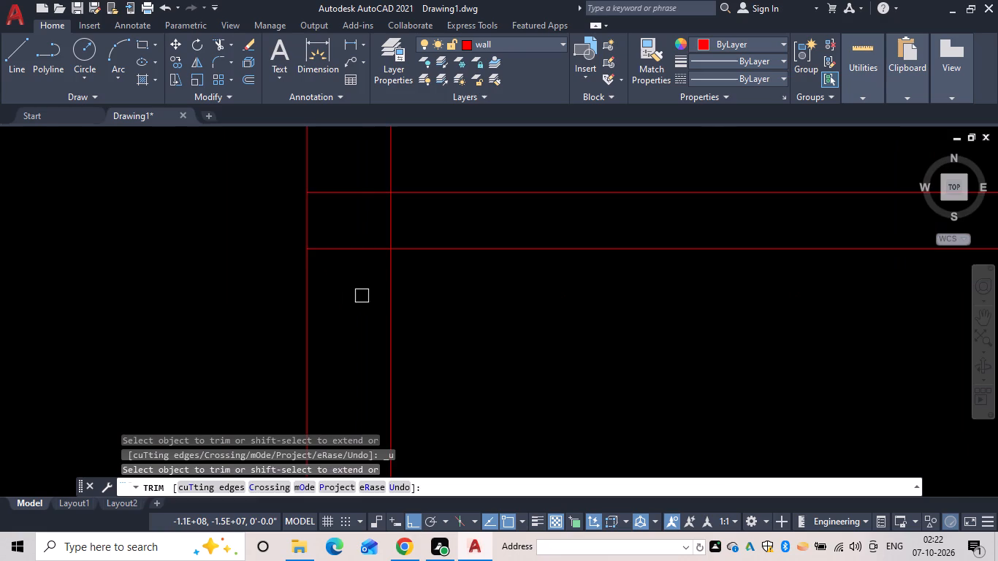
pyautogui.moveTo(362, 296); pyautogui.dragTo(438, 237)
# Trim the overlapping lines where the partition between the two small rooms meets their lower wall.
pyautogui.scroll(-3, 465, 270)
pyautogui.scroll(-1, 567, 287)
pyautogui.moveTo(426, 311); pyautogui.dragTo(362, 324, button='middle')
pyautogui.scroll(5, 580, 300)
pyautogui.moveTo(546, 251); pyautogui.dragTo(497, 248)
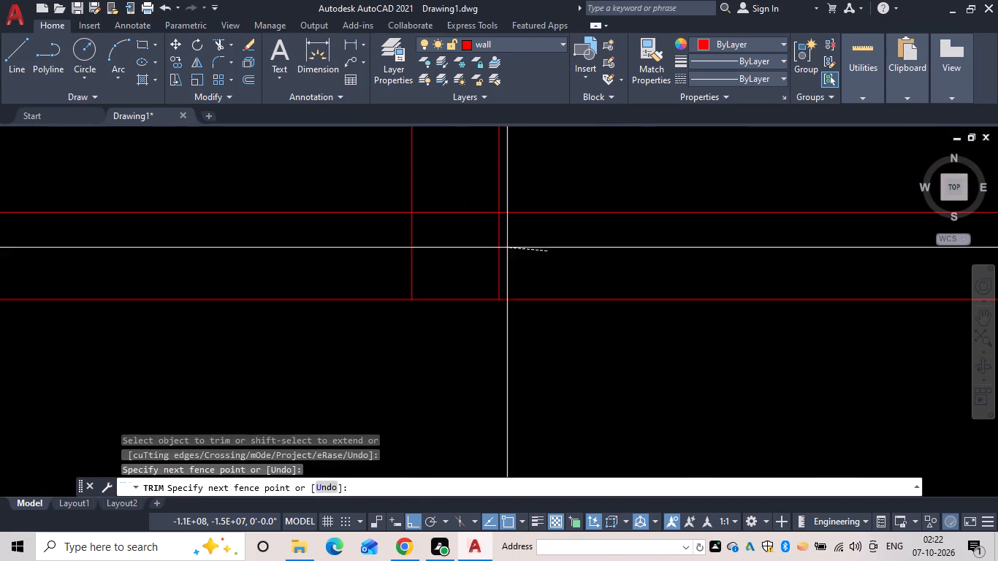
pyautogui.moveTo(497, 248); pyautogui.dragTo(456, 209)
# Trim the overlaps where the staircase's left wall meets the small rooms' lower wall, and at that wall's right corner.
pyautogui.scroll(-4, 462, 248)
pyautogui.moveTo(490, 274); pyautogui.dragTo(333, 311, button='middle')
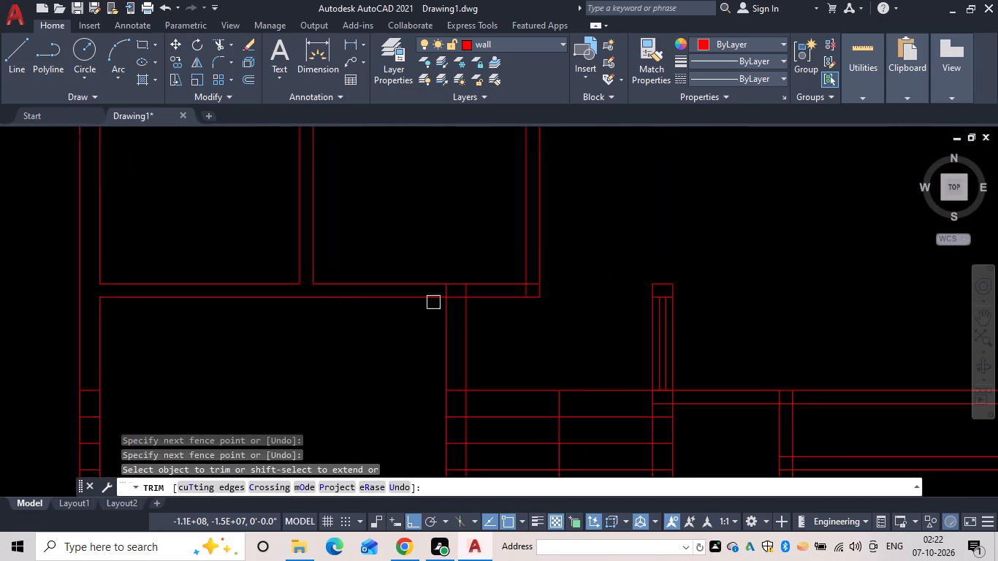
pyautogui.scroll(3, 479, 297)
pyautogui.moveTo(478, 283); pyautogui.dragTo(370, 325)
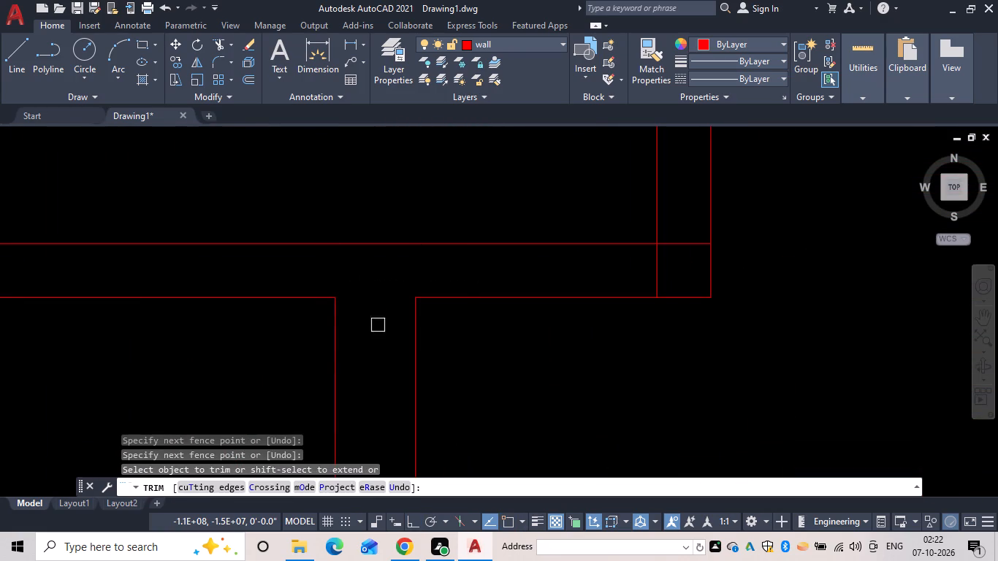
pyautogui.moveTo(661, 262); pyautogui.dragTo(658, 274)
pyautogui.moveTo(664, 266); pyautogui.dragTo(671, 253)
pyautogui.click(678, 235)
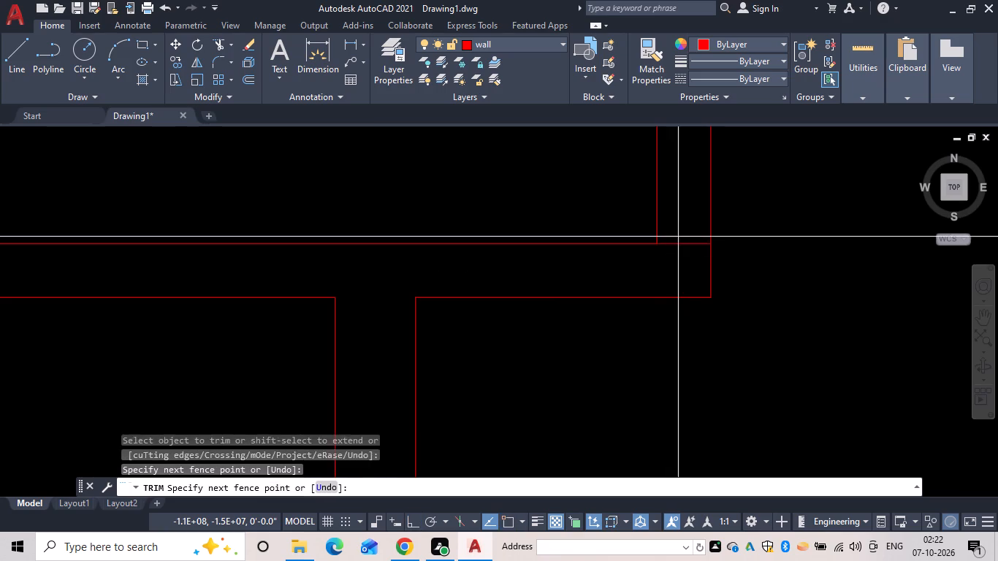
pyautogui.click(673, 258)
# Trim the stub lines inside the narrow passage's left wall and open its junction with the short cross wall.
pyautogui.scroll(-4, 671, 263)
pyautogui.moveTo(606, 239); pyautogui.dragTo(485, 337, button='middle')
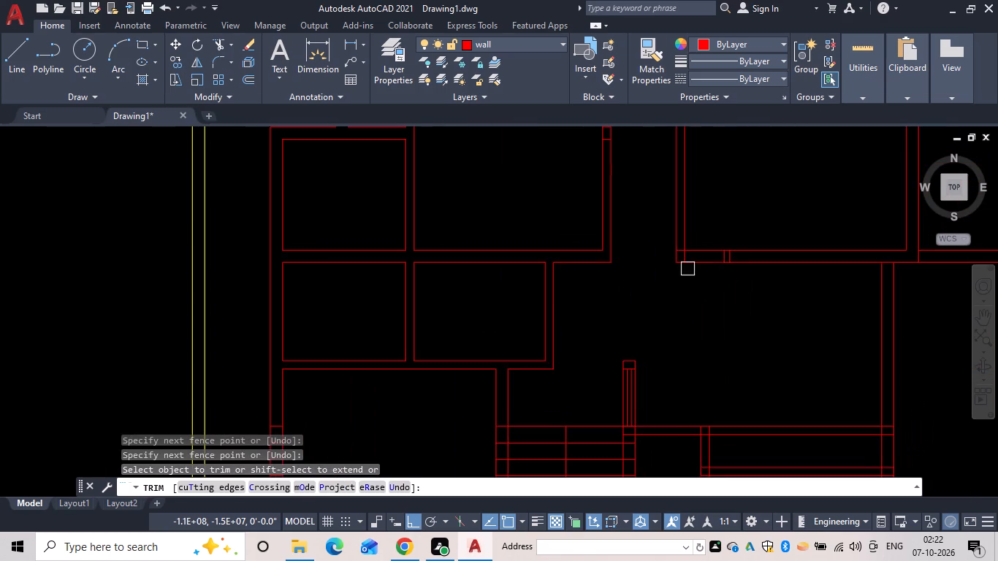
pyautogui.scroll(-1, 481, 224)
pyautogui.moveTo(478, 226); pyautogui.dragTo(422, 255, button='middle')
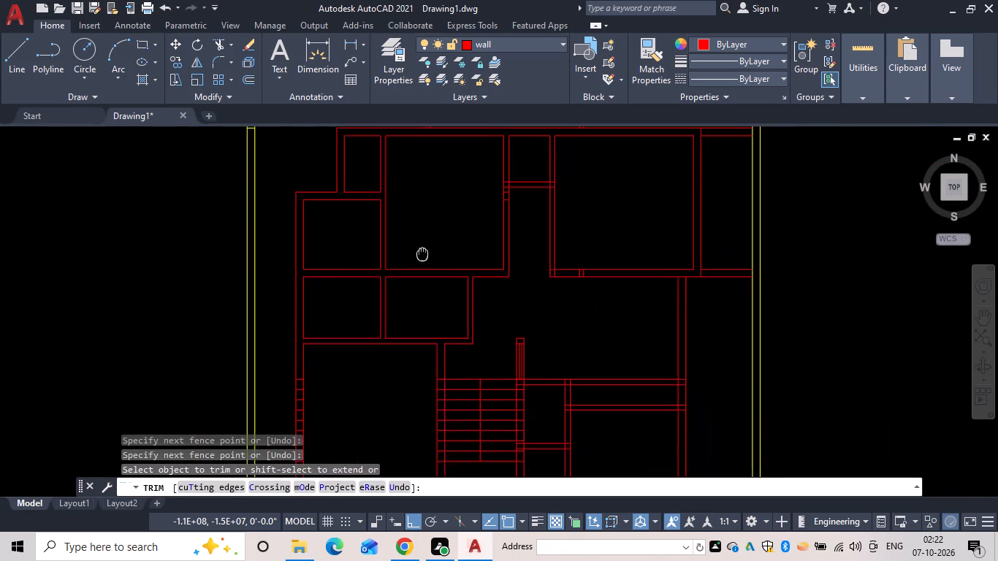
pyautogui.moveTo(422, 255); pyautogui.dragTo(370, 354, button='middle')
pyautogui.scroll(2, 462, 315)
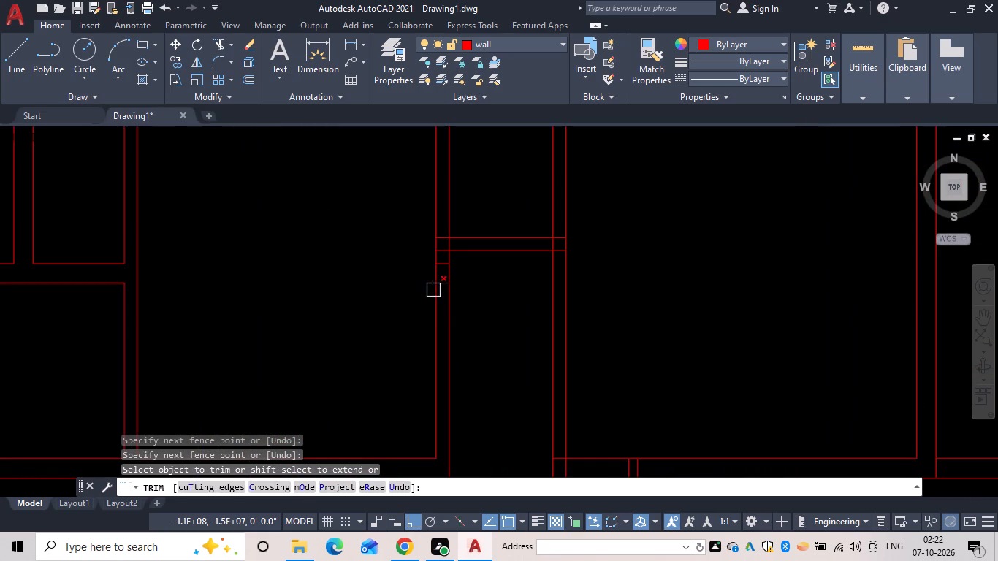
pyautogui.scroll(3, 450, 277)
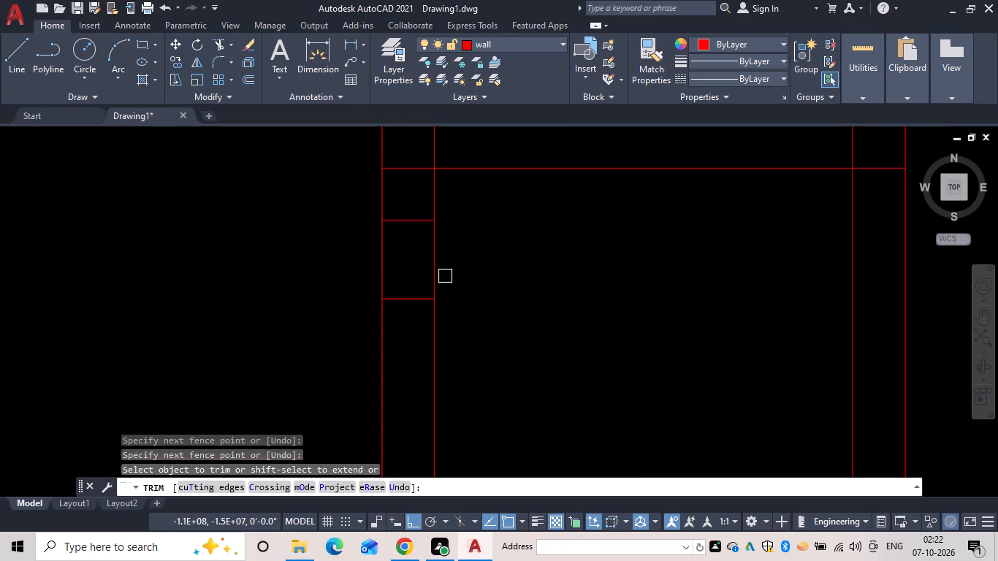
pyautogui.moveTo(407, 334); pyautogui.dragTo(405, 149)
pyautogui.moveTo(405, 149); pyautogui.dragTo(405, 152, button='middle')
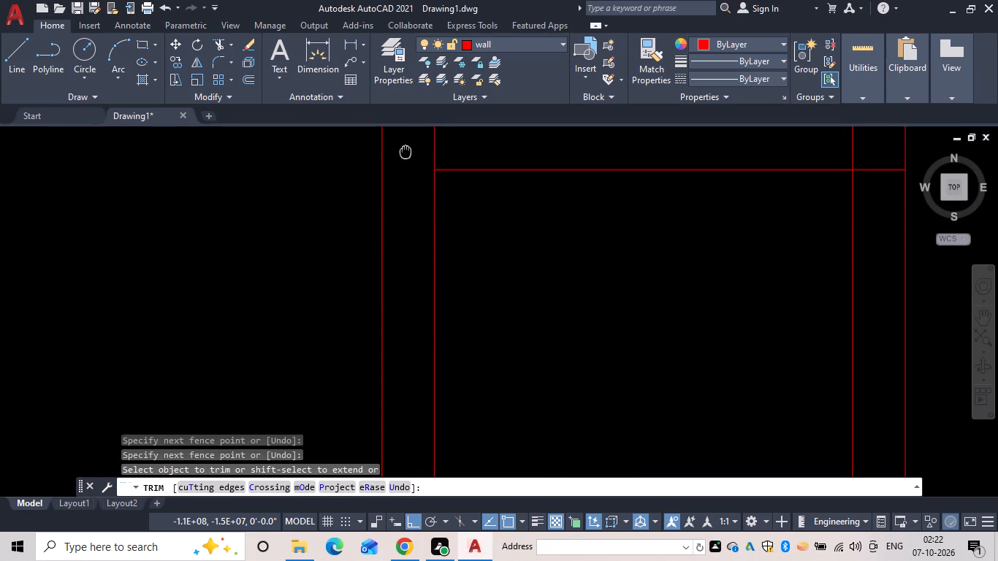
pyautogui.moveTo(405, 152); pyautogui.dragTo(411, 323, button='middle')
pyautogui.moveTo(416, 315); pyautogui.dragTo(472, 312)
# Trim the overlapping lines where the short cross wall meets the passage's right wall.
pyautogui.scroll(-2, 484, 314)
pyautogui.moveTo(479, 318); pyautogui.dragTo(374, 310, button='middle')
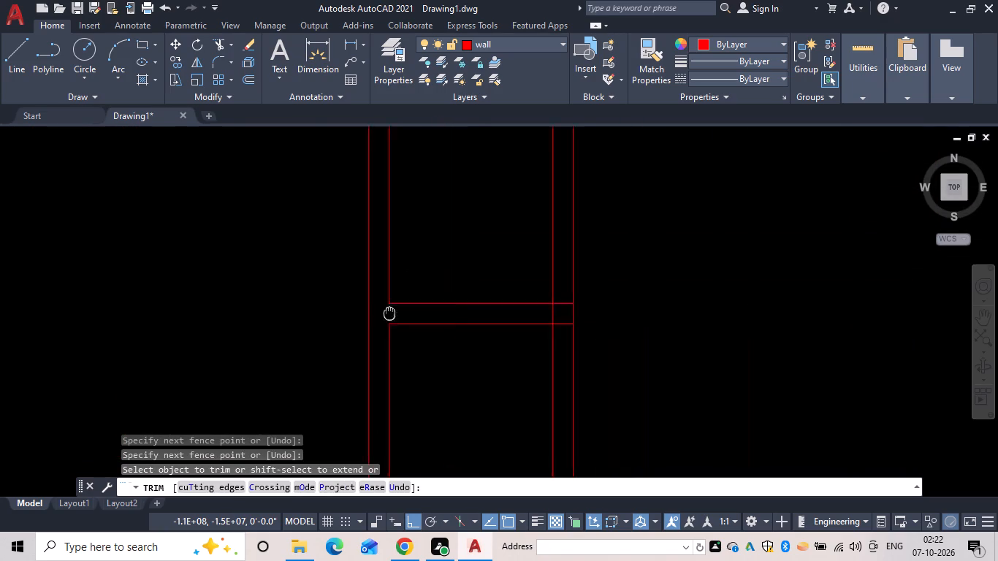
pyautogui.moveTo(374, 310); pyautogui.dragTo(257, 307, button='middle')
pyautogui.scroll(2, 330, 304)
pyautogui.moveTo(498, 313); pyautogui.dragTo(539, 323)
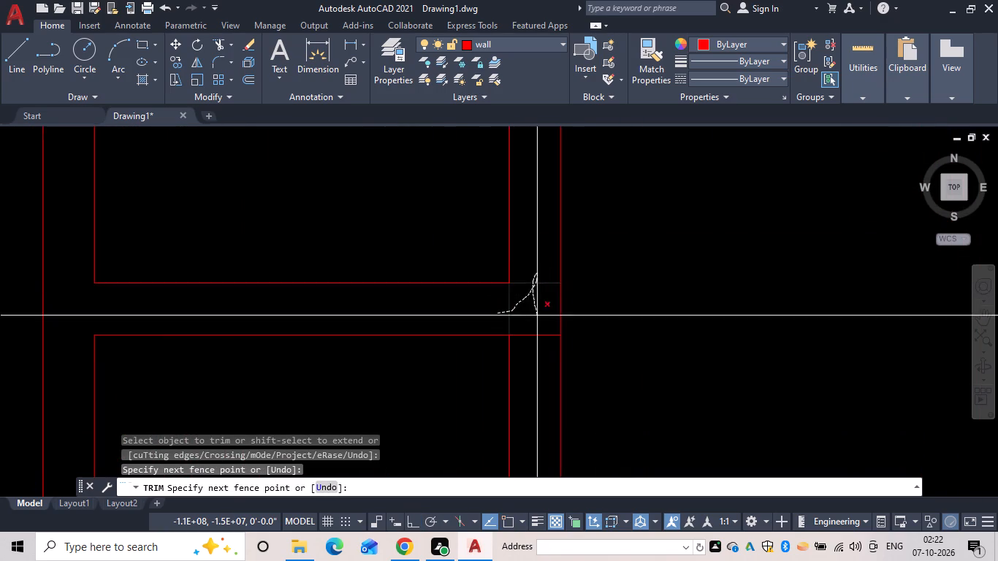
pyautogui.moveTo(539, 323); pyautogui.dragTo(544, 348)
# Trim the corner overlap and stubs in the upper-right room's lower wall, and open its junction with the right wall below.
pyautogui.scroll(-4, 537, 352)
pyautogui.moveTo(568, 384); pyautogui.dragTo(506, 232, button='middle')
pyautogui.scroll(3, 486, 355)
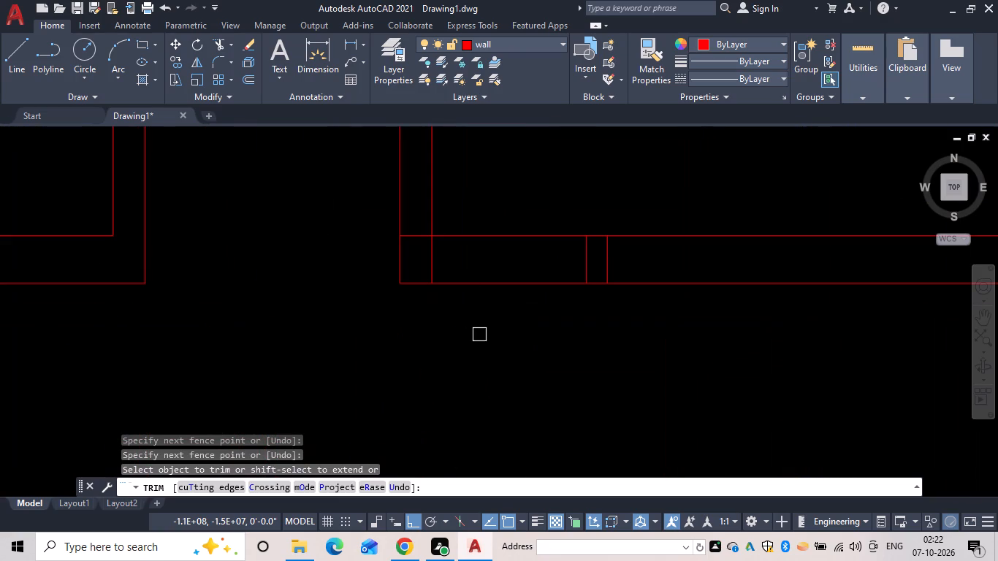
pyautogui.moveTo(457, 263); pyautogui.dragTo(556, 266)
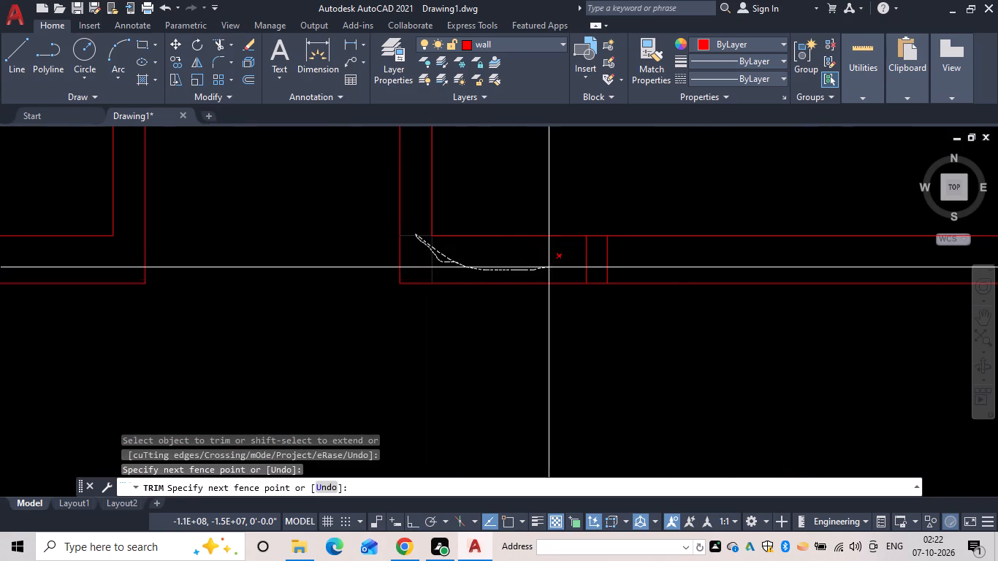
pyautogui.moveTo(556, 266); pyautogui.dragTo(622, 262)
pyautogui.moveTo(621, 272); pyautogui.dragTo(12, 301, button='middle')
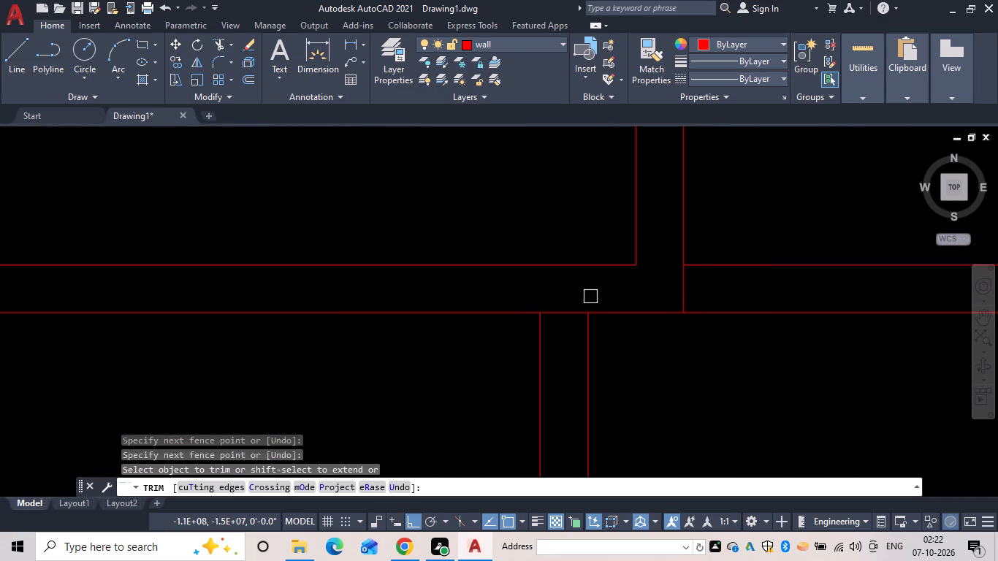
pyautogui.click(564, 316)
# Trim the overlapping lines where the staircase's right wall meets the horizontal wall at the top of the stairs.
pyautogui.scroll(-3, 569, 313)
pyautogui.scroll(-3, 593, 386)
pyautogui.moveTo(590, 386); pyautogui.dragTo(558, 283, button='middle')
pyautogui.scroll(2, 537, 305)
pyautogui.scroll(2, 404, 294)
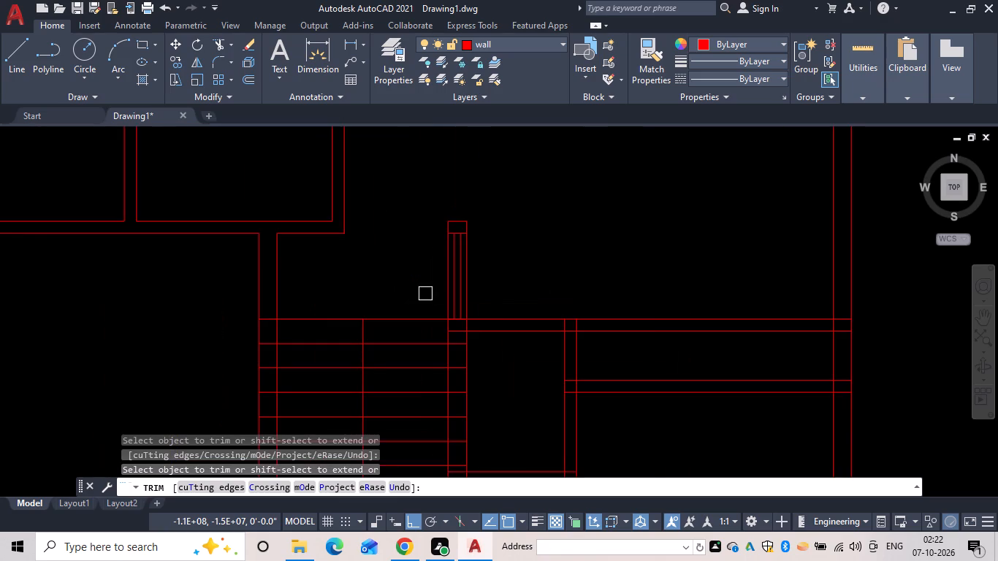
pyautogui.scroll(1, 443, 295)
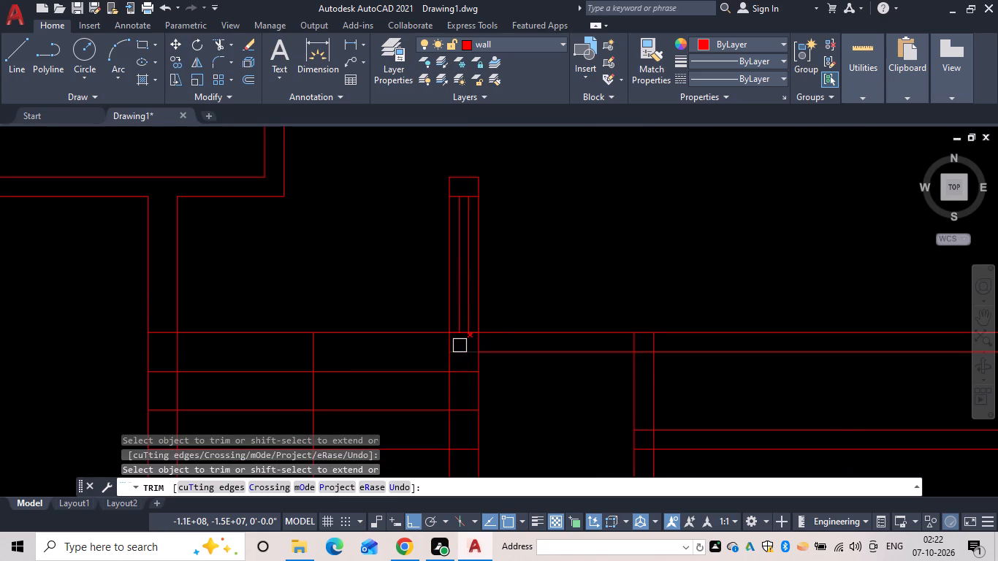
pyautogui.click(460, 347)
pyautogui.scroll(3, 487, 348)
pyautogui.moveTo(433, 332); pyautogui.dragTo(441, 332)
pyautogui.click(462, 329)
# Trim all the stair tread lines that cross the lower part of the left outer wall.
pyautogui.scroll(-5, 464, 332)
pyautogui.moveTo(459, 416); pyautogui.dragTo(464, 283, button='middle')
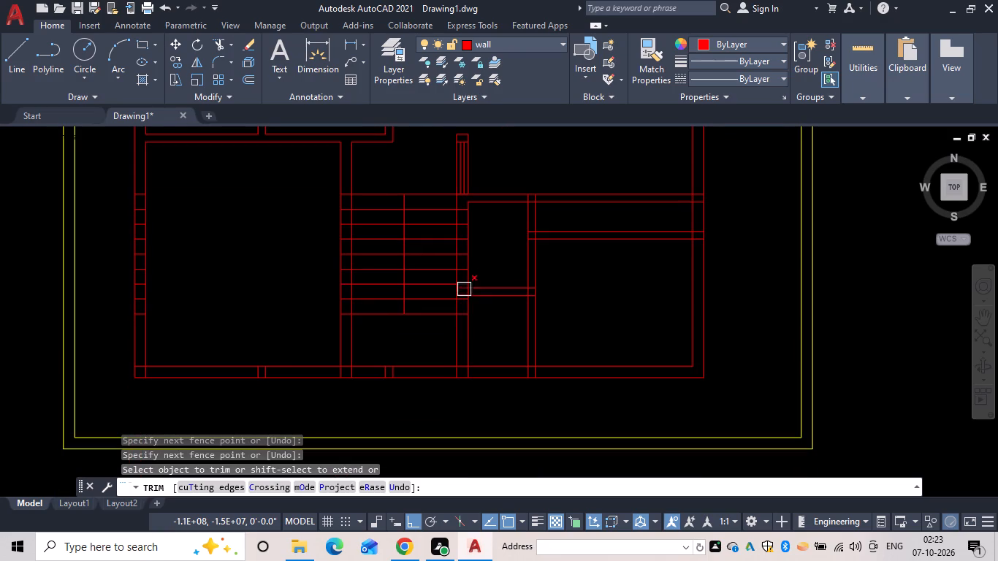
pyautogui.moveTo(145, 294); pyautogui.dragTo(289, 322, button='middle')
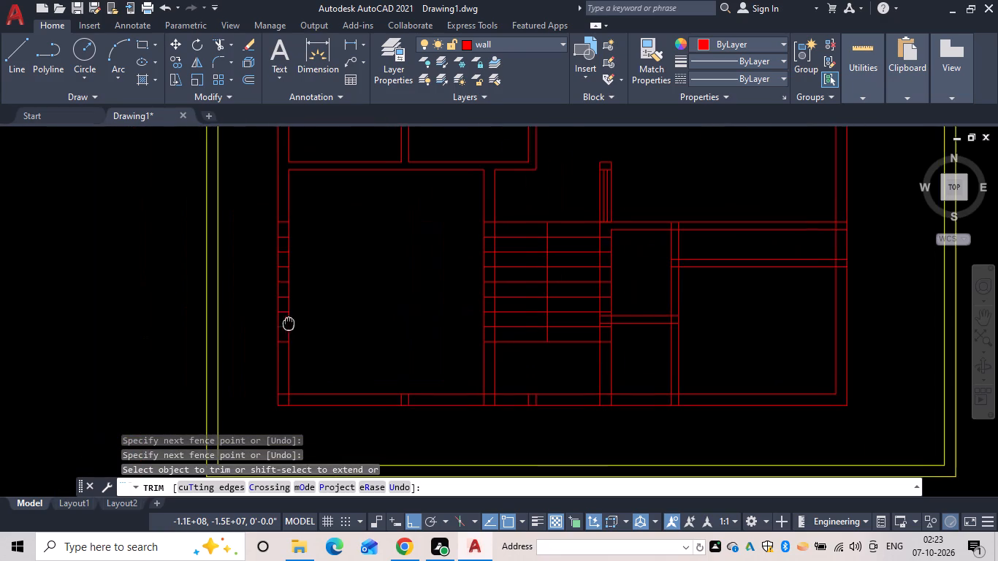
pyautogui.moveTo(289, 322); pyautogui.dragTo(290, 322, button='middle')
pyautogui.scroll(3, 283, 235)
pyautogui.moveTo(273, 179); pyautogui.dragTo(270, 194)
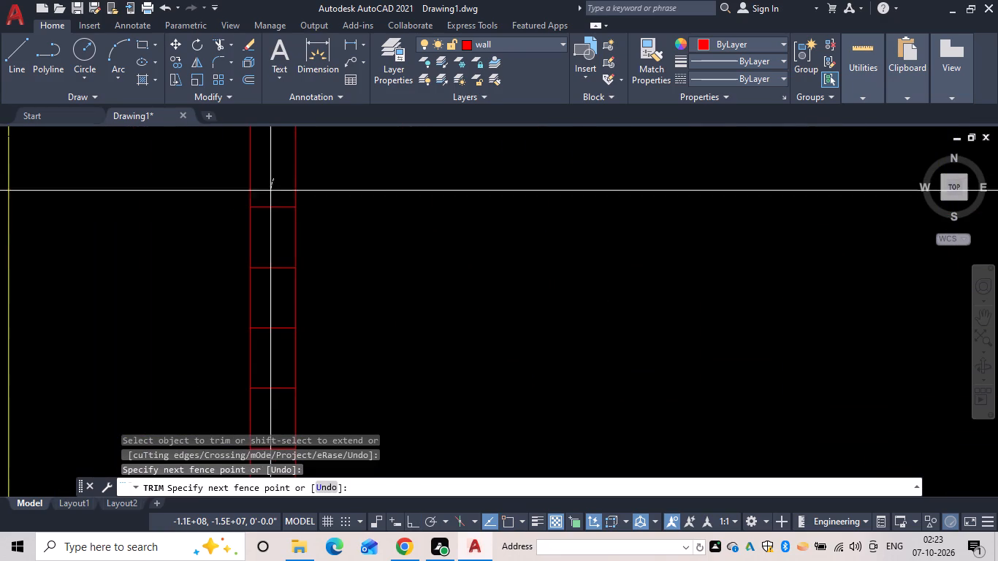
pyautogui.moveTo(270, 194); pyautogui.dragTo(272, 270)
pyautogui.scroll(-3, 274, 251)
pyautogui.moveTo(272, 270); pyautogui.dragTo(273, 318)
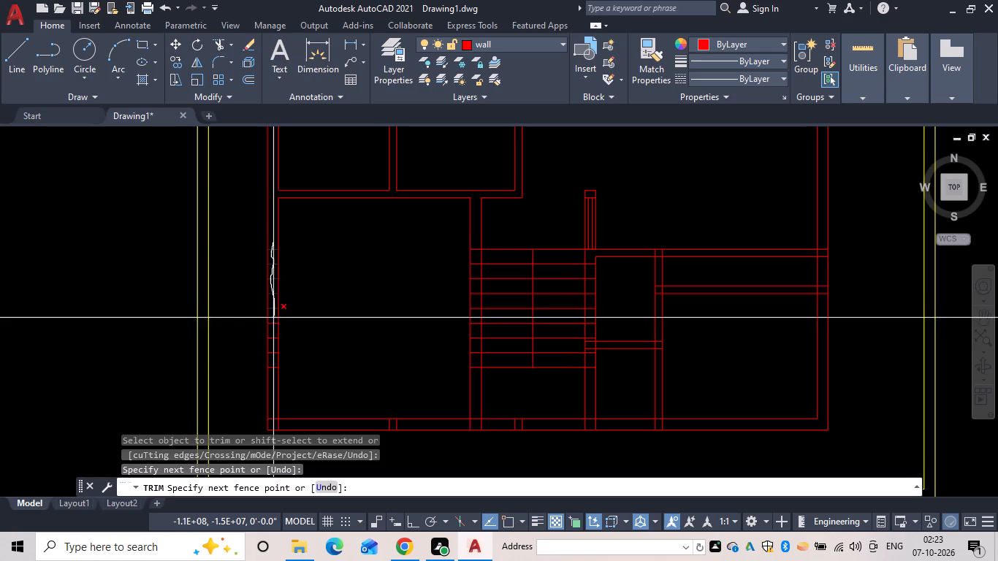
pyautogui.moveTo(273, 318); pyautogui.dragTo(273, 375)
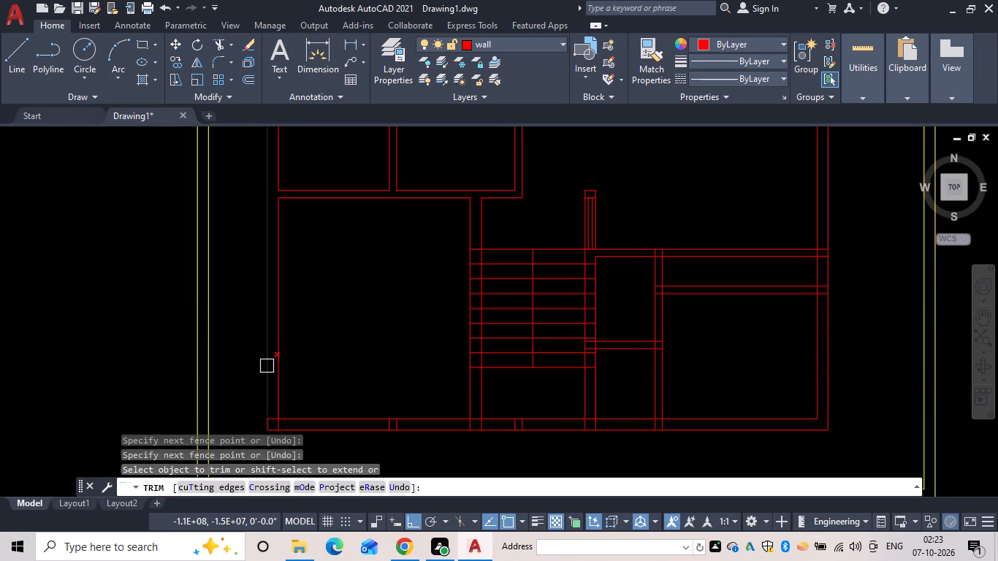
# Trim the overlap at the house's bottom-left corner and the two stub lines in the bottom wall below the left room.
pyautogui.moveTo(267, 366); pyautogui.dragTo(286, 278, button='middle')
pyautogui.scroll(3, 297, 329)
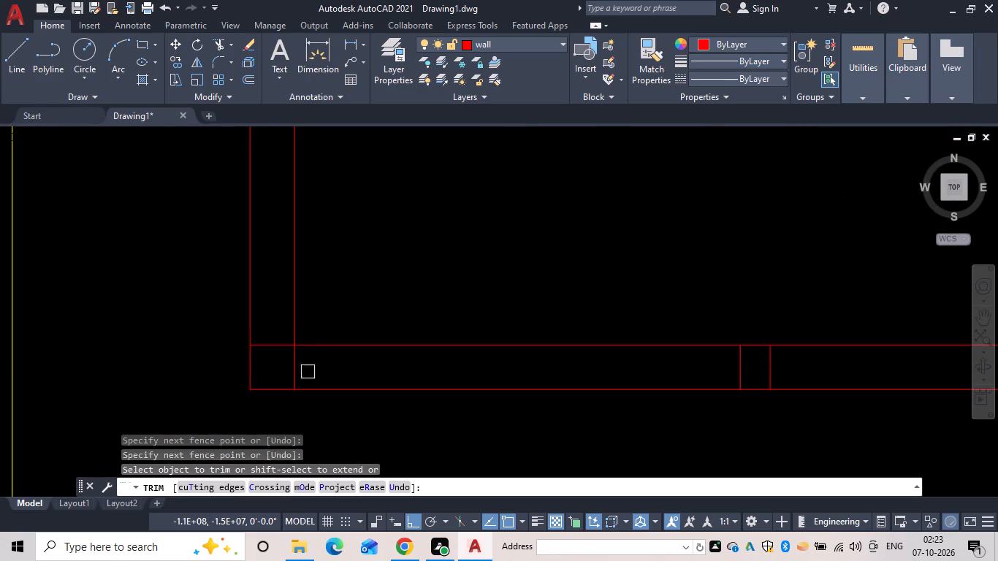
pyautogui.moveTo(310, 375); pyautogui.dragTo(273, 323)
pyautogui.moveTo(830, 371); pyautogui.dragTo(658, 373)
# Trim the overlaps where the staircase's left wall meets the bottom outer wall, including the two stub lines beside that junction.
pyautogui.scroll(-2, 694, 358)
pyautogui.moveTo(694, 358); pyautogui.dragTo(298, 252, button='middle')
pyautogui.scroll(3, 449, 265)
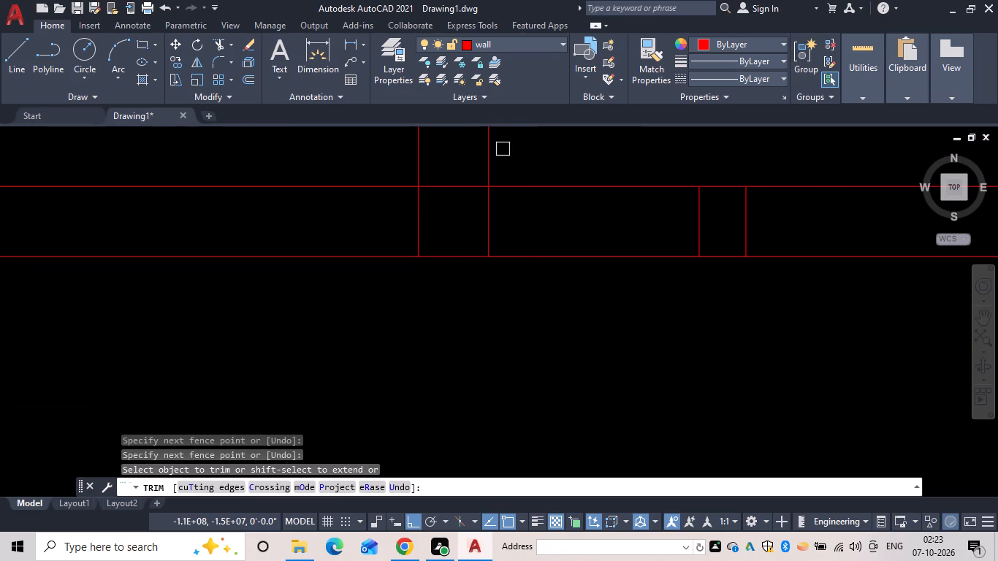
pyautogui.moveTo(549, 225); pyautogui.dragTo(754, 224)
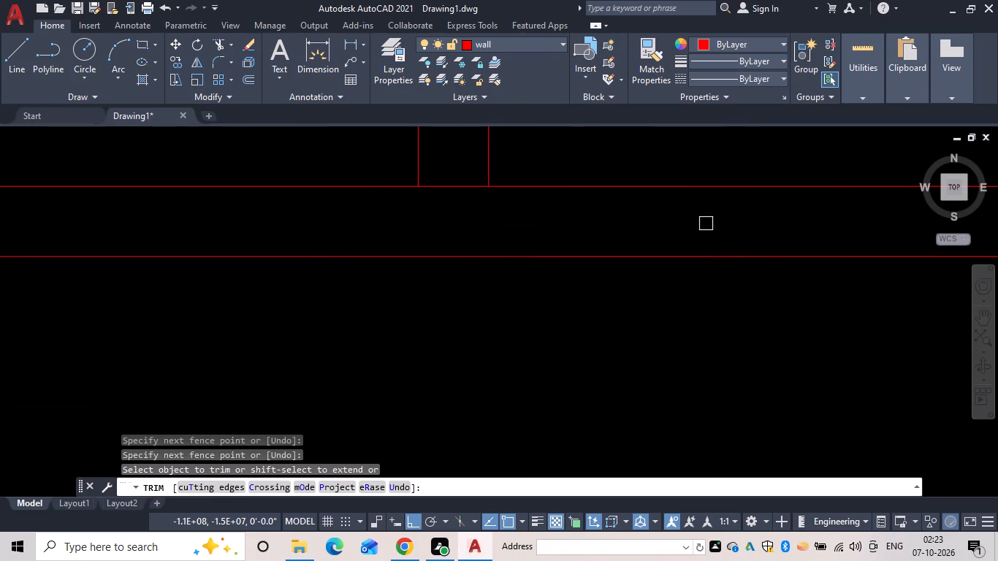
pyautogui.click(463, 186)
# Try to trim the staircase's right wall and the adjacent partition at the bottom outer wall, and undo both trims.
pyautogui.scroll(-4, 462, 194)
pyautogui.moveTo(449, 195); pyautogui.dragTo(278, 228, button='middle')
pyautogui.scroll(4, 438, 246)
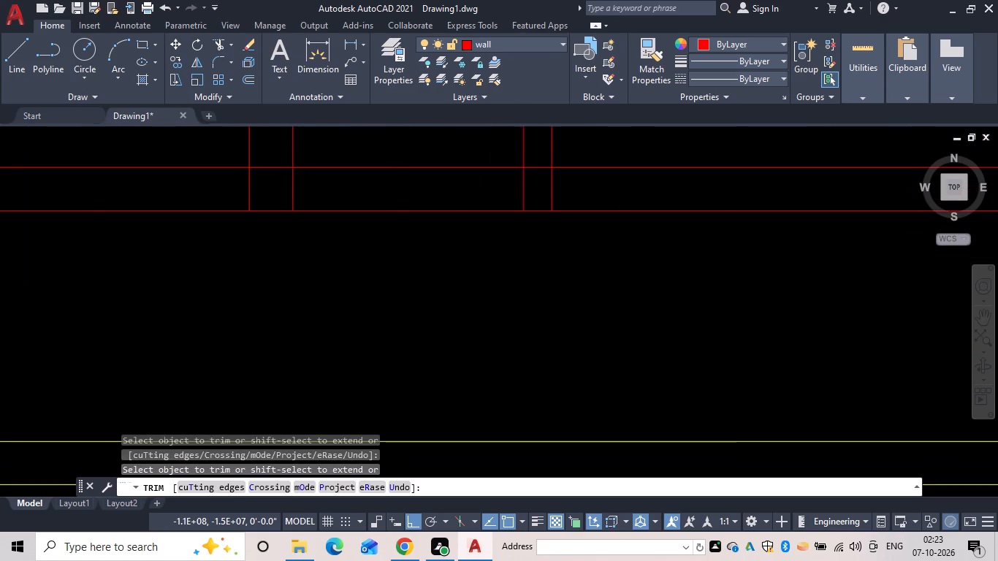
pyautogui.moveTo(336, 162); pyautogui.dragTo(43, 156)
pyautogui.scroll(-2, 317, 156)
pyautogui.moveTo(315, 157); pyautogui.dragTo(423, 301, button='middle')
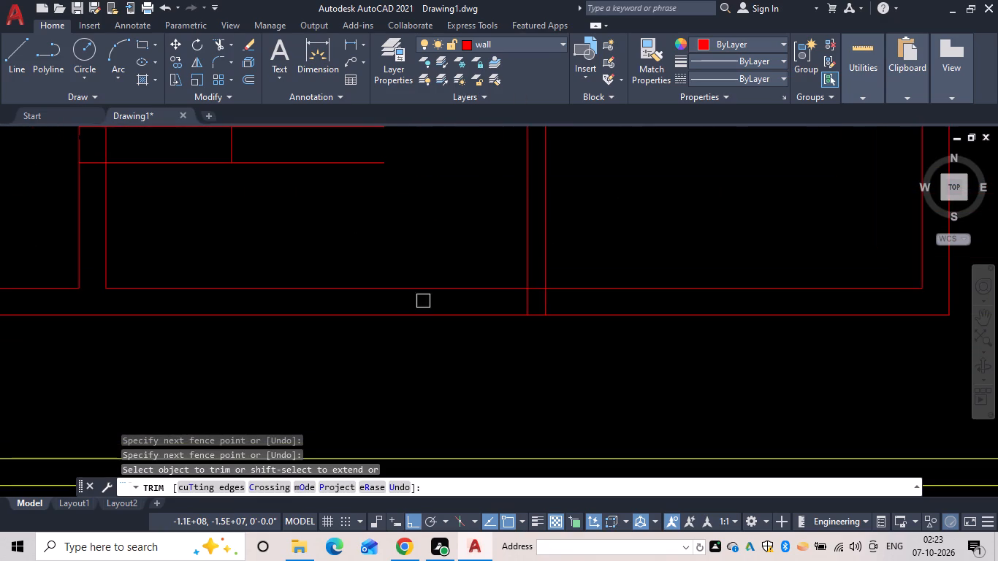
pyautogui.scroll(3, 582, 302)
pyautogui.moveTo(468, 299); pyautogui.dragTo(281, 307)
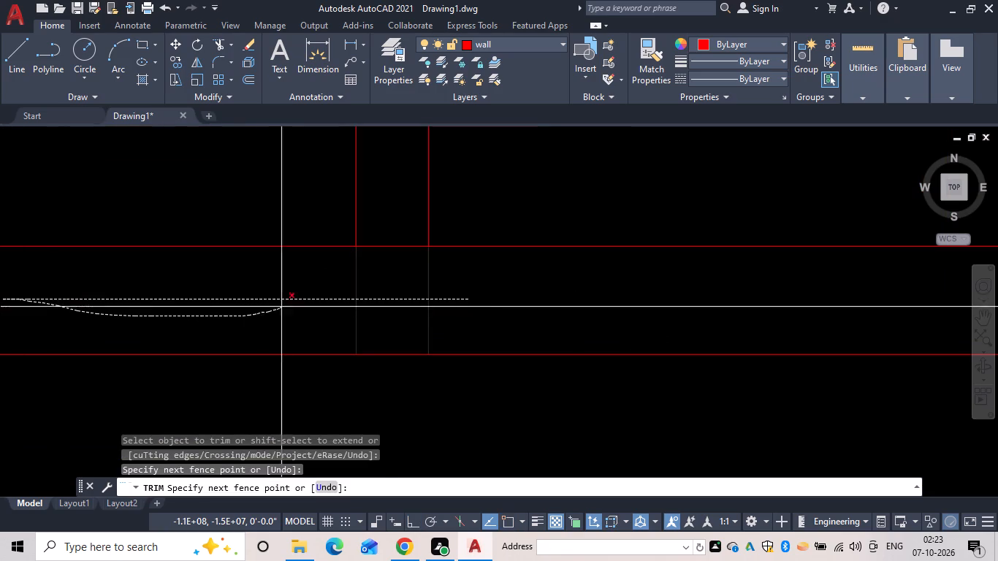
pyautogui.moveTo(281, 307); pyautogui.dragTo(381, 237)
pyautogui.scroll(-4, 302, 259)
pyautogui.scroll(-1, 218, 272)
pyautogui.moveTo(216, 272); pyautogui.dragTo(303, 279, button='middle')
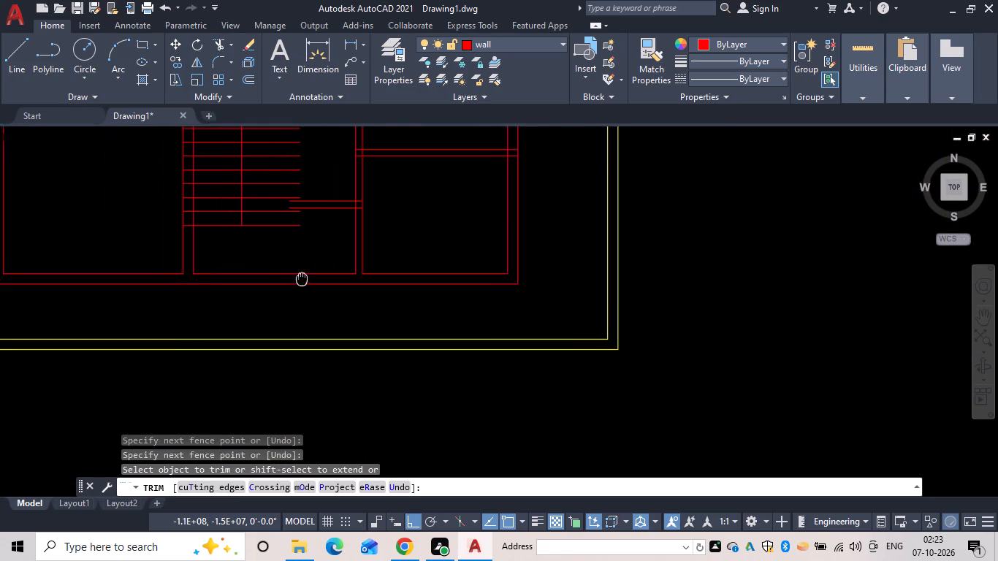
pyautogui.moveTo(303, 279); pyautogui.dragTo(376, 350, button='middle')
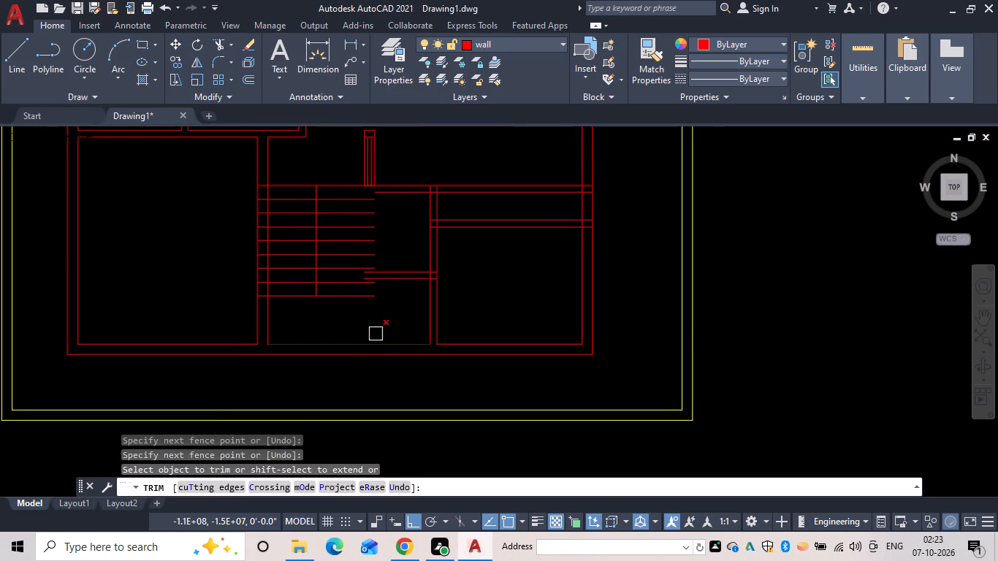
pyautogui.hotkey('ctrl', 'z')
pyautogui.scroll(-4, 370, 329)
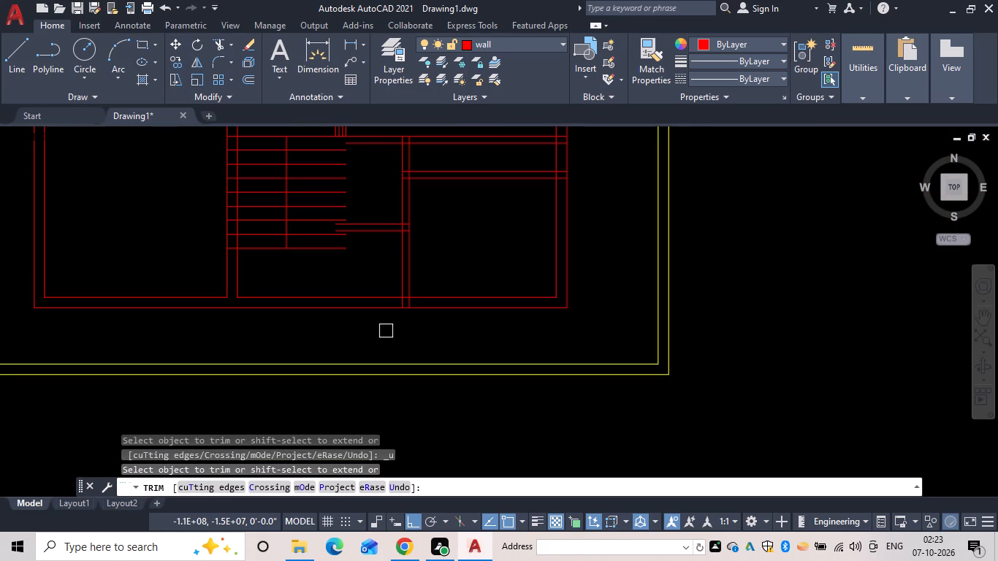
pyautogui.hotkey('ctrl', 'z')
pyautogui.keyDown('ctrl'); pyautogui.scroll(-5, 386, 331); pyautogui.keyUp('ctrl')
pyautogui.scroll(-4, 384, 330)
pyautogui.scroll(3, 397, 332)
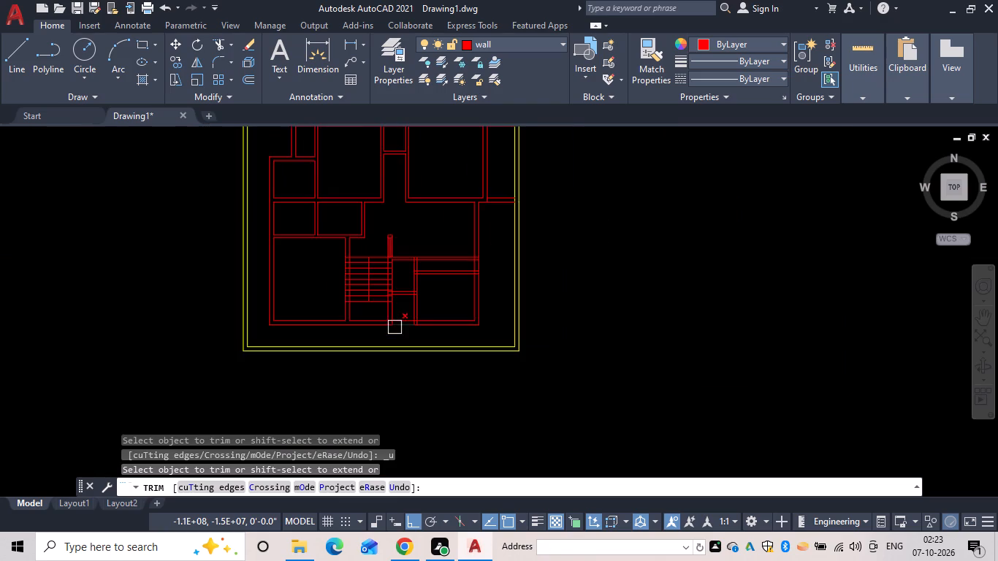
# Trim the overlap where the staircase's right wall meets the bottom outer wall, including both stub lines and the segment between them.
pyautogui.scroll(4, 395, 327)
pyautogui.scroll(-1, 397, 283)
pyautogui.moveTo(397, 283); pyautogui.dragTo(424, 328, button='middle')
pyautogui.scroll(1, 431, 353)
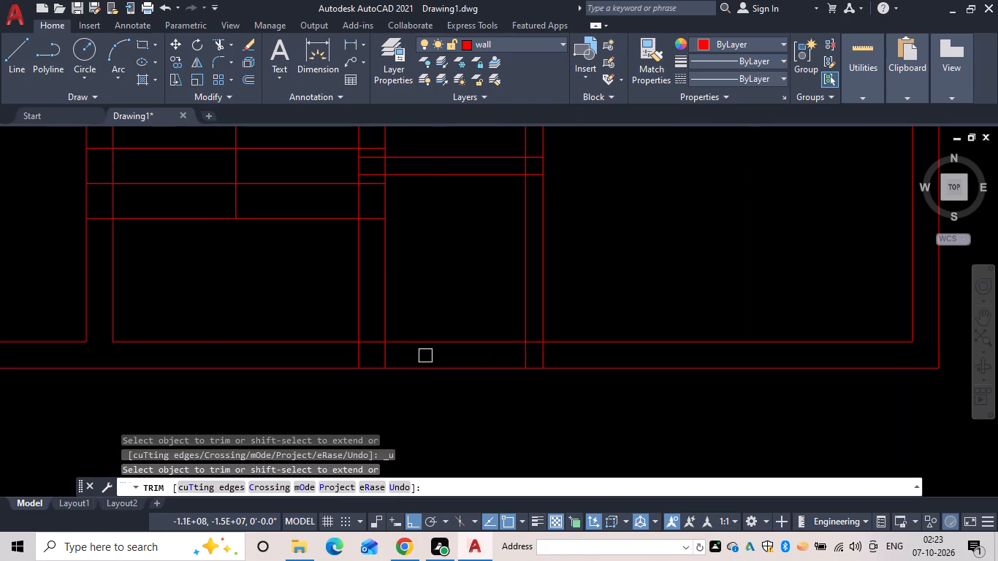
pyautogui.click(417, 356)
pyautogui.moveTo(407, 356); pyautogui.dragTo(379, 354)
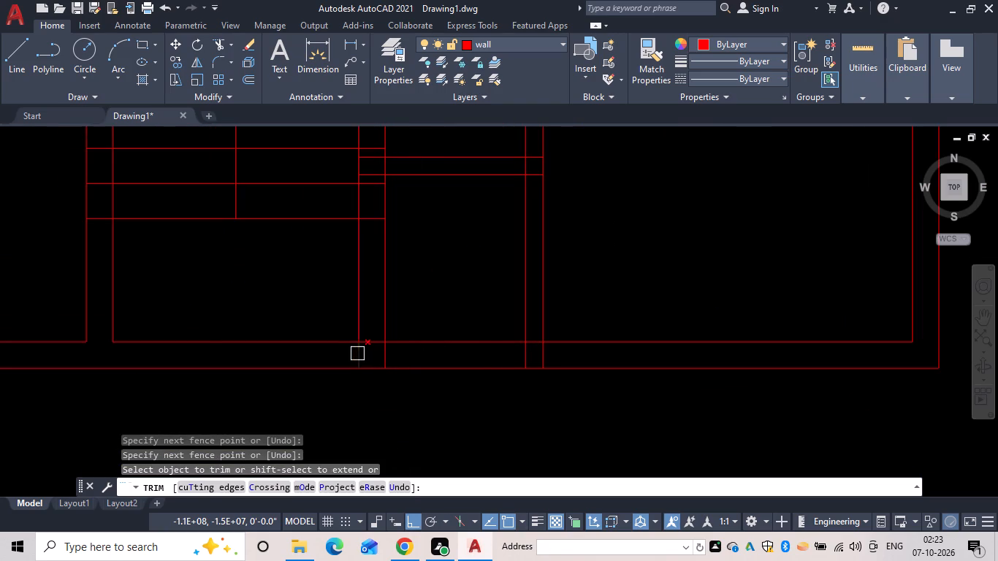
pyautogui.click(357, 354)
pyautogui.click(389, 360)
pyautogui.click(376, 343)
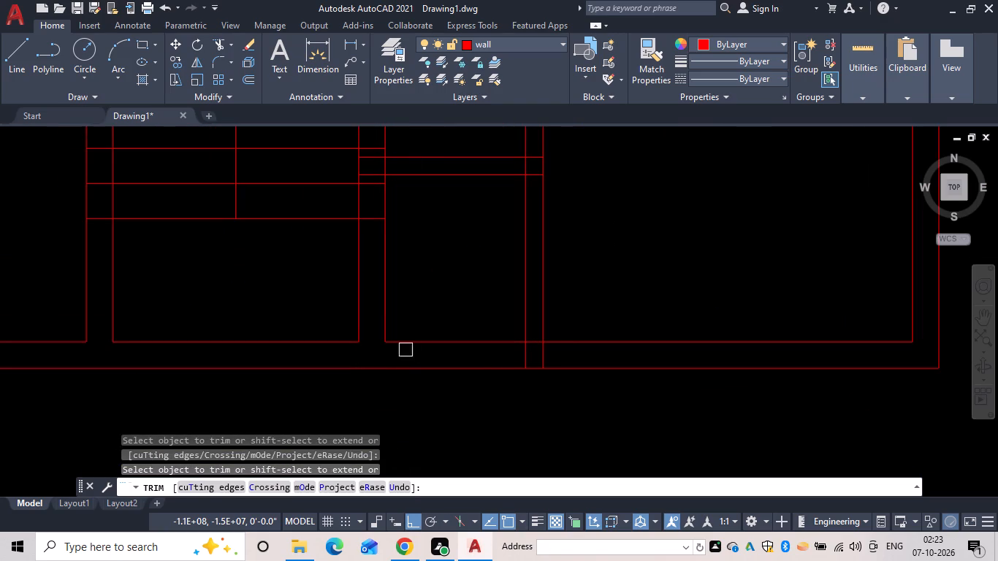
# Trim the overlap where the vertical partition right of the staircase meets the bottom outer wall, including its two stub lines.
pyautogui.scroll(3, 572, 337)
pyautogui.moveTo(508, 405); pyautogui.dragTo(412, 374)
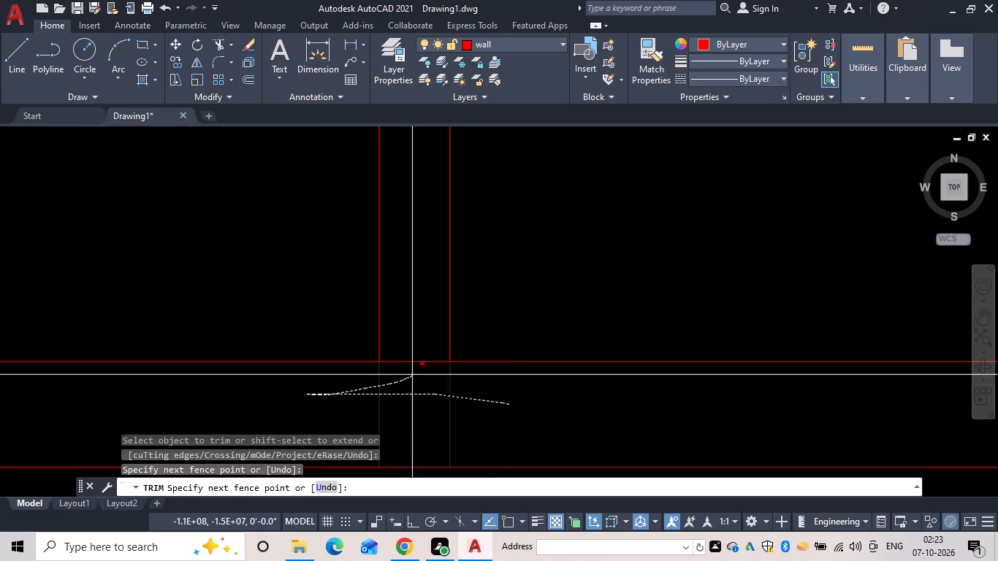
pyautogui.moveTo(412, 374); pyautogui.dragTo(419, 354)
pyautogui.scroll(-4, 417, 353)
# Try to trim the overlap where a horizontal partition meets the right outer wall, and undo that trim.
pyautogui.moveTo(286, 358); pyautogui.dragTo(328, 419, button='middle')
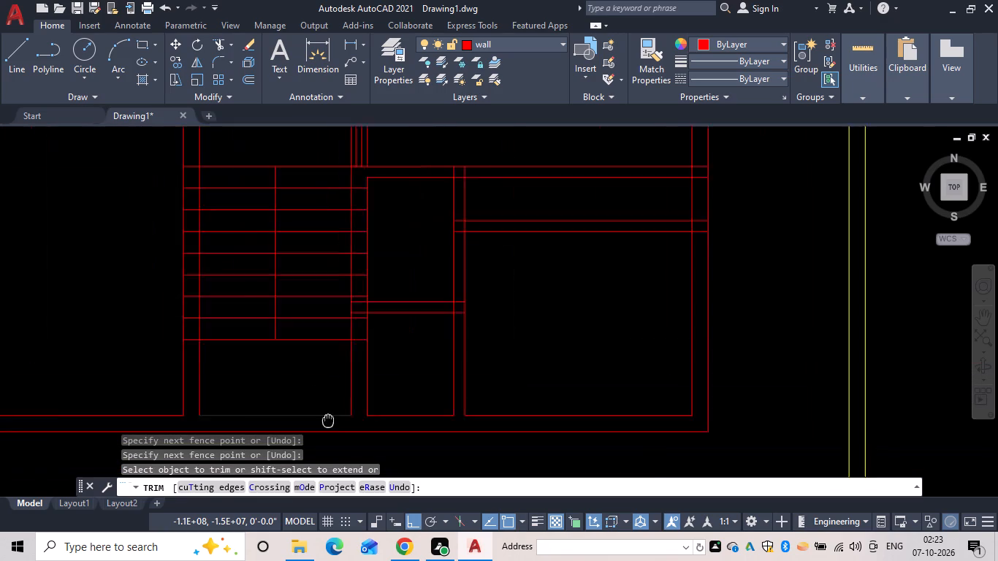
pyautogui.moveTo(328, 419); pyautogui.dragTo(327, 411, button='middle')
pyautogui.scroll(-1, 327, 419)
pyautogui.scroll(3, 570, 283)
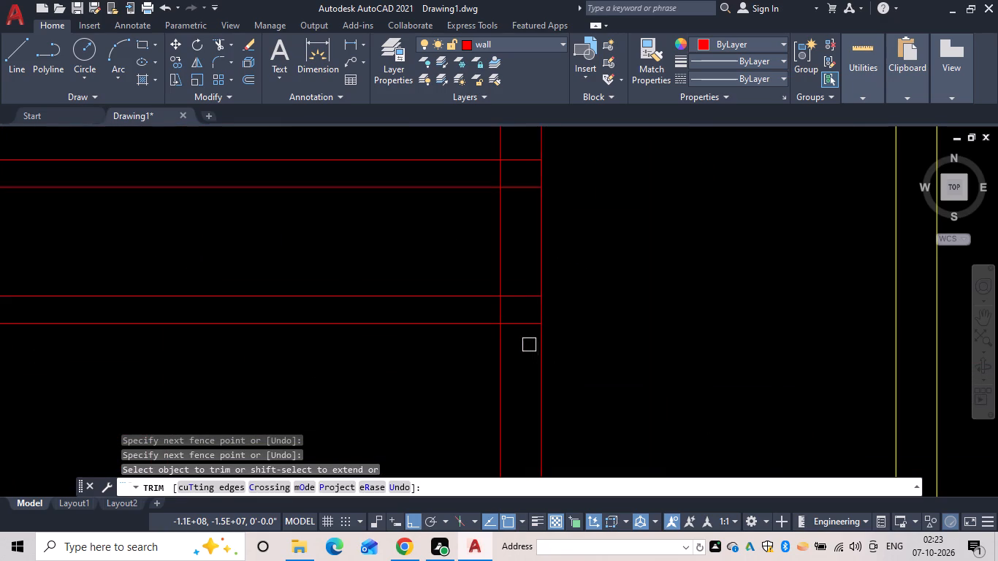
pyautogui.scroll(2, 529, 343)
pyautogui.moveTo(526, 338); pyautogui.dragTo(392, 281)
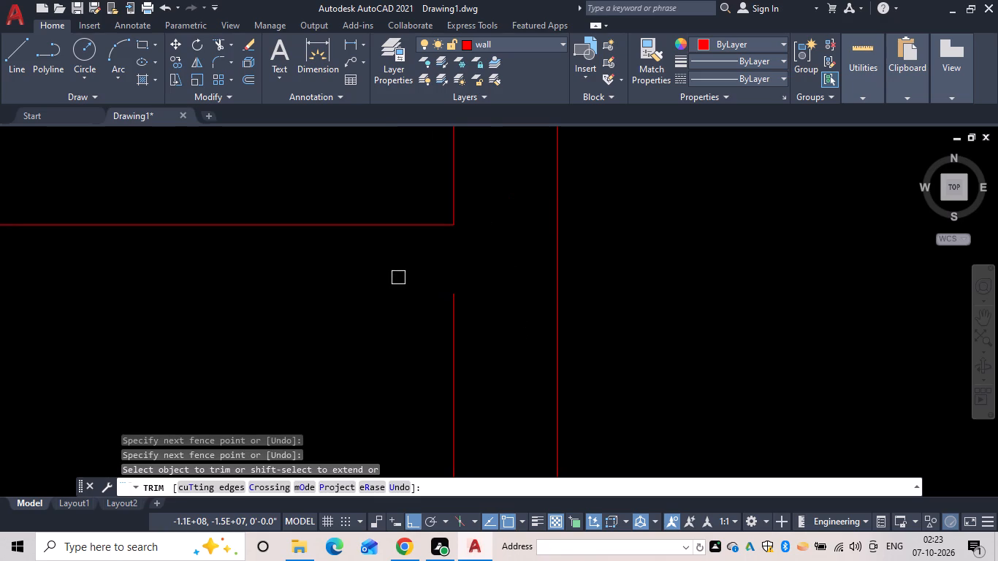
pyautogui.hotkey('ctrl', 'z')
# Trim the overlaps where the upper and lower horizontal partitions meet the right outer wall.
pyautogui.scroll(-3, 456, 306)
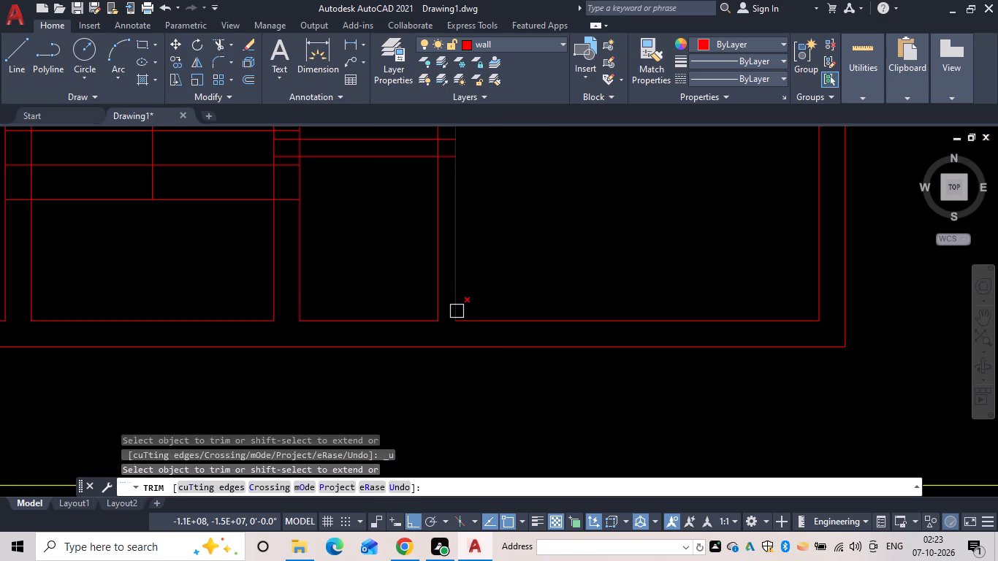
pyautogui.scroll(-3, 503, 339)
pyautogui.moveTo(503, 339); pyautogui.dragTo(455, 339, button='middle')
pyautogui.scroll(4, 542, 267)
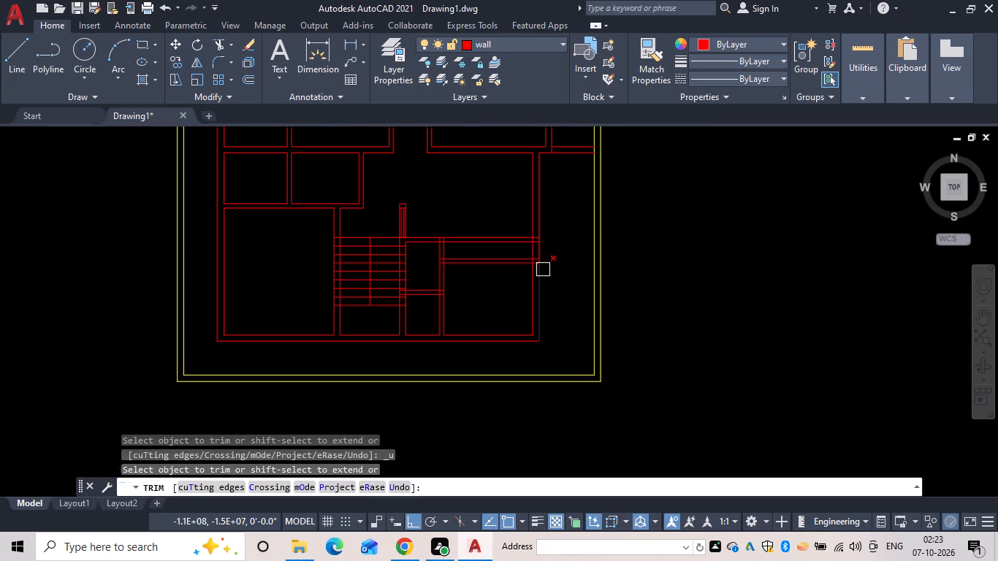
pyautogui.scroll(3, 493, 248)
pyautogui.moveTo(408, 195); pyautogui.dragTo(425, 361, button='middle')
pyautogui.scroll(-1, 408, 199)
pyautogui.moveTo(401, 354); pyautogui.dragTo(419, 350)
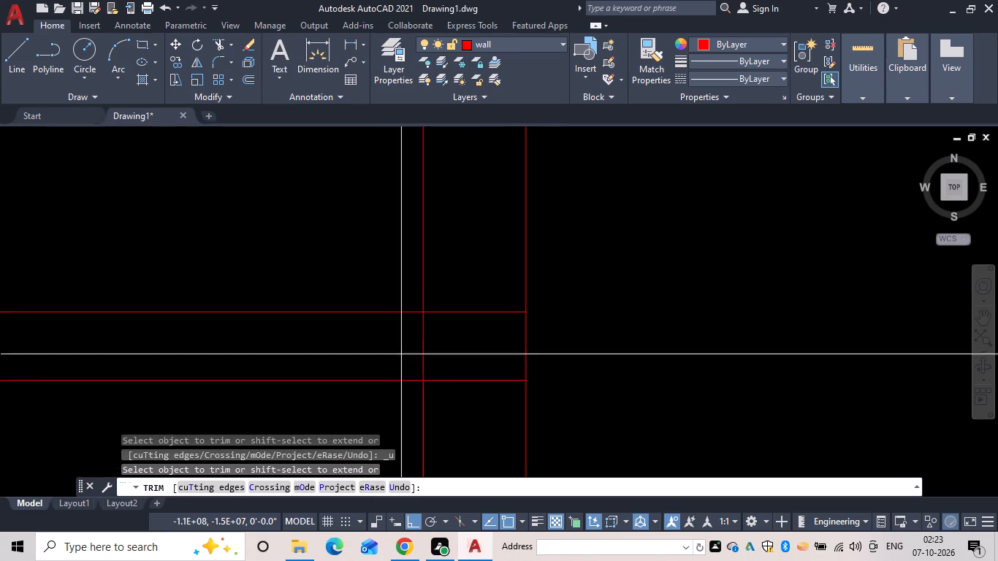
pyautogui.moveTo(419, 350); pyautogui.dragTo(471, 413)
pyautogui.scroll(-3, 468, 372)
pyautogui.scroll(4, 449, 296)
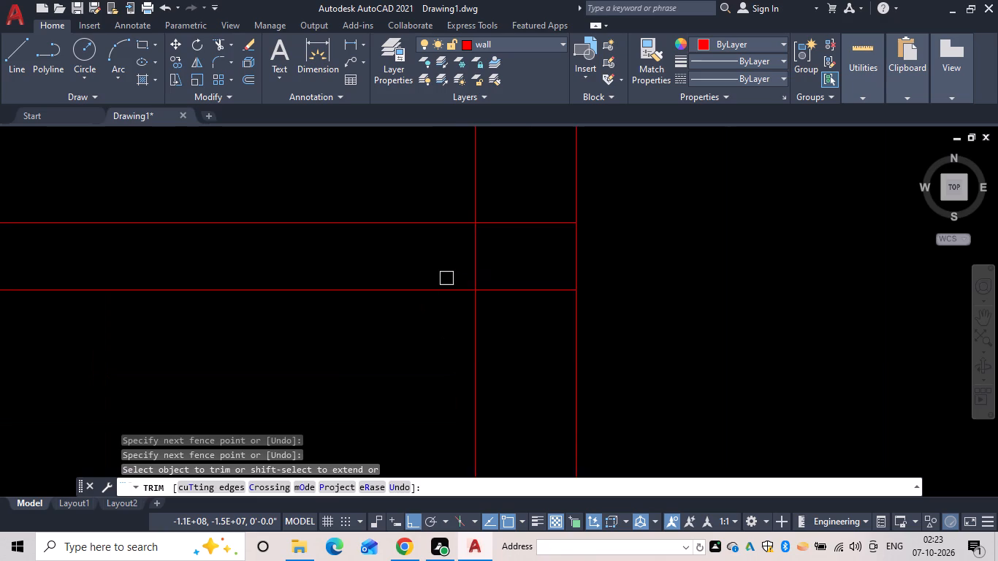
pyautogui.moveTo(467, 251); pyautogui.dragTo(550, 370)
pyautogui.scroll(-5, 524, 367)
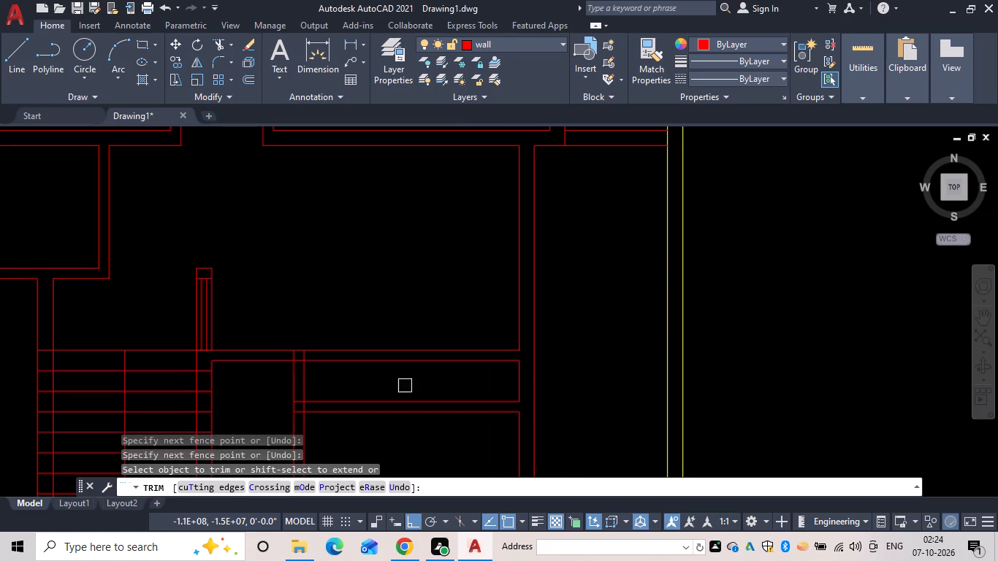
# Draw a short closing line across the lower horizontal partition just left of the right outer wall.
pyautogui.scroll(-1, 358, 388)
pyautogui.moveTo(357, 388); pyautogui.dragTo(346, 261, button='middle')
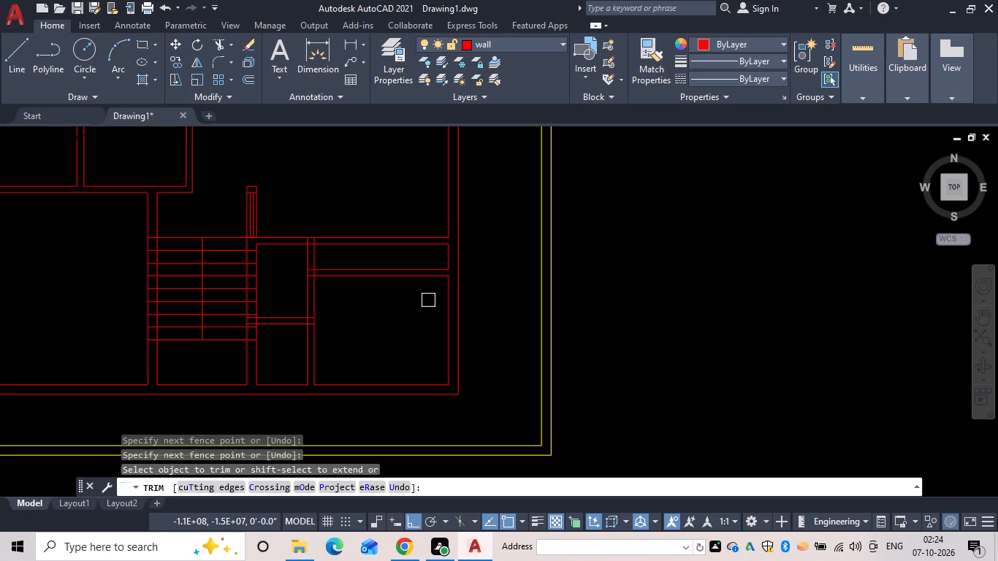
pyautogui.press('Escape')
pyautogui.write('l')
pyautogui.press('space')
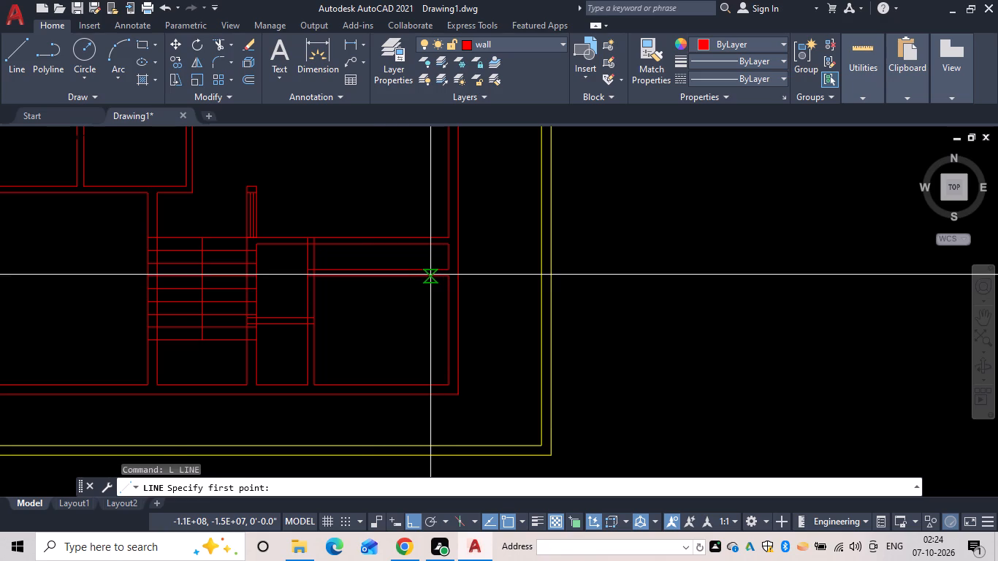
pyautogui.click(430, 275)
pyautogui.click(434, 262)
pyautogui.press('Escape')
# Trim away the lower partition between its closing line and the vertical partition, including the closing line's excess and the leftovers inside the vertical partition.
pyautogui.write('tr')
pyautogui.press('space')
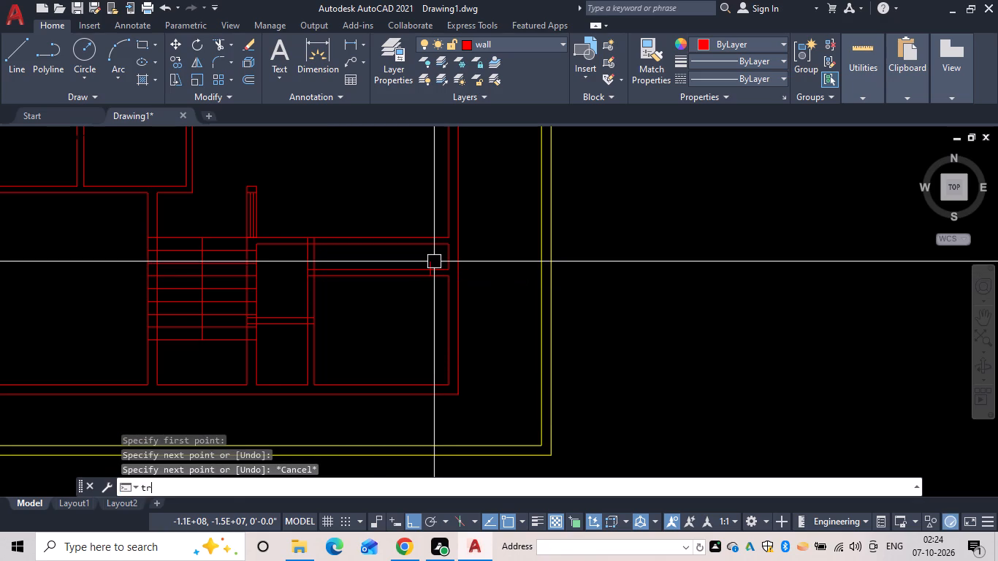
pyautogui.scroll(2, 430, 260)
pyautogui.moveTo(427, 261); pyautogui.dragTo(412, 266)
pyautogui.moveTo(379, 269); pyautogui.dragTo(360, 324)
pyautogui.scroll(-1, 360, 324)
pyautogui.moveTo(360, 324); pyautogui.dragTo(365, 320, button='middle')
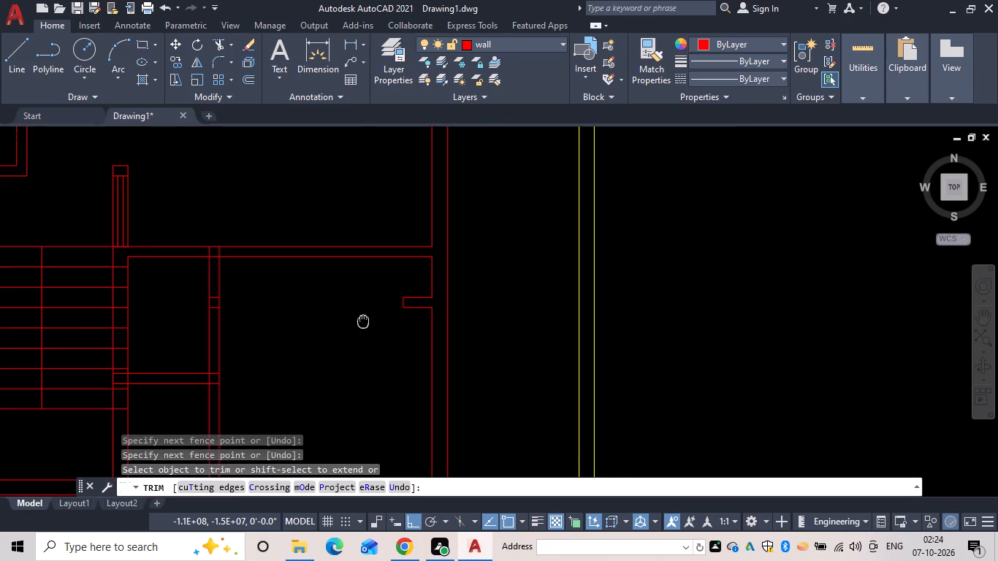
pyautogui.moveTo(365, 320); pyautogui.dragTo(403, 274, button='middle')
pyautogui.scroll(4, 251, 253)
pyautogui.moveTo(255, 189); pyautogui.dragTo(275, 327)
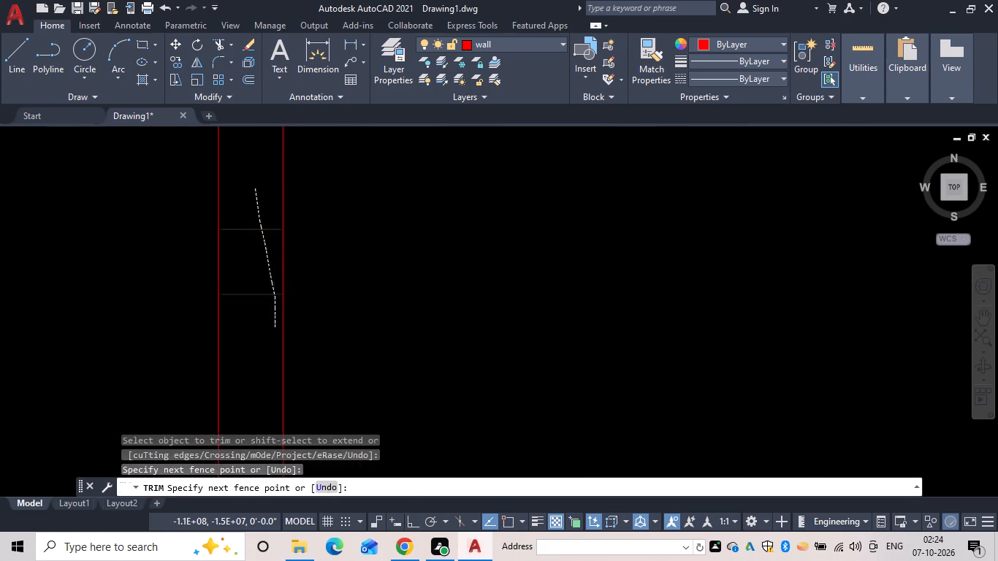
pyautogui.scroll(-5, 369, 316)
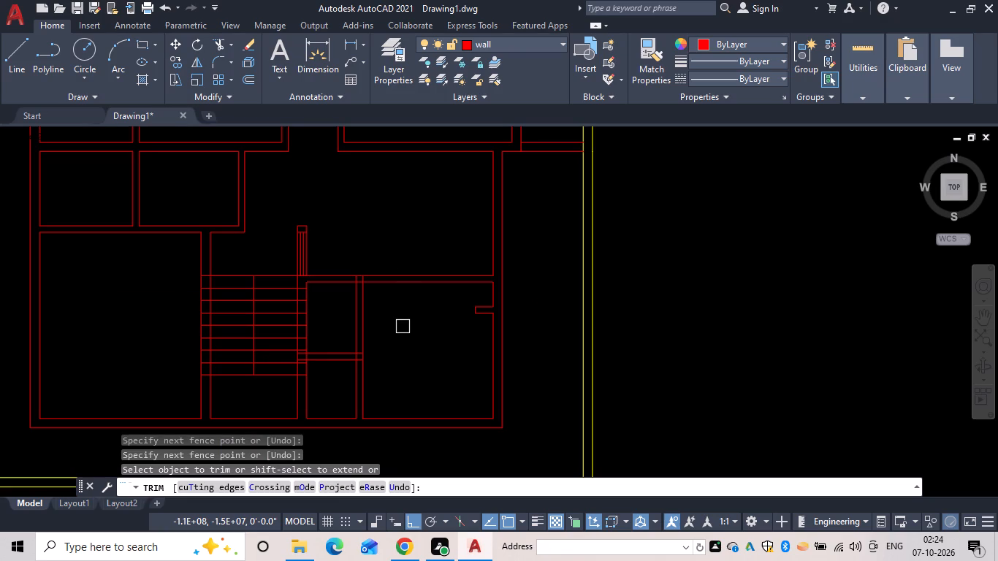
pyautogui.press('Escape')
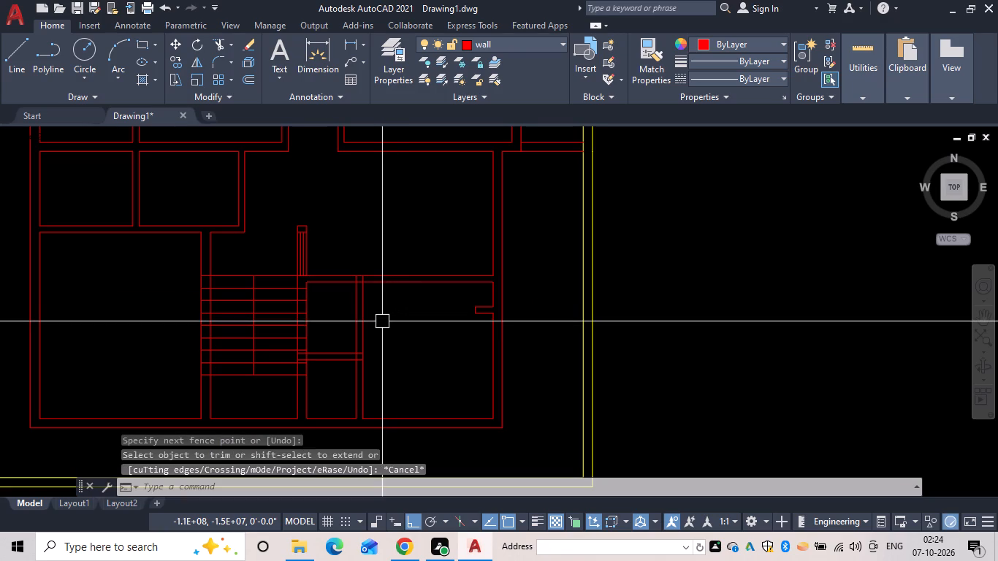
# Draw a short vertical closing line across the upper horizontal partition just right of the vertical partition.
pyautogui.press('l')
pyautogui.press('space')
pyautogui.scroll(1, 374, 289)
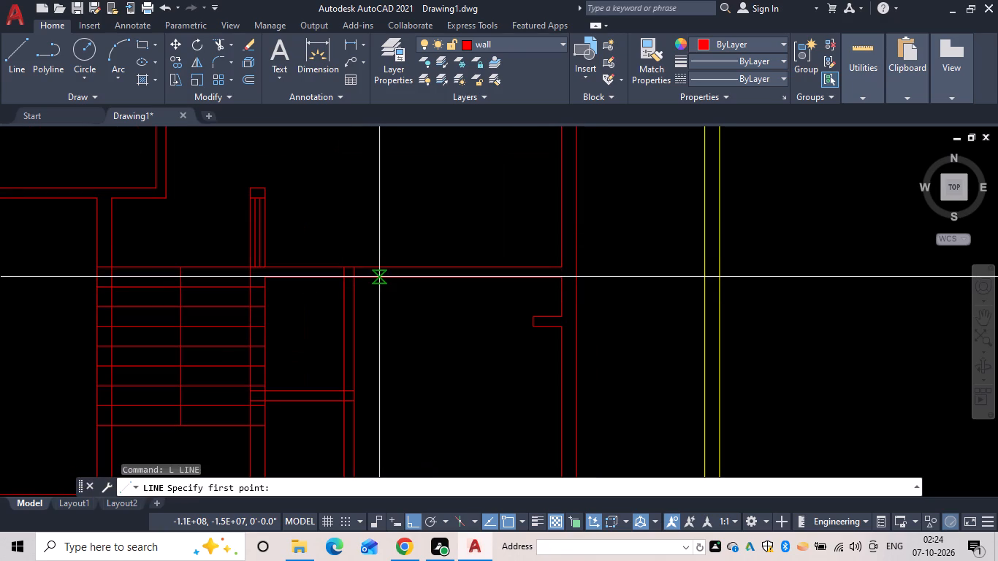
pyautogui.moveTo(382, 278); pyautogui.dragTo(380, 256)
pyautogui.click(377, 243)
pyautogui.press('Escape')
pyautogui.write('yt')
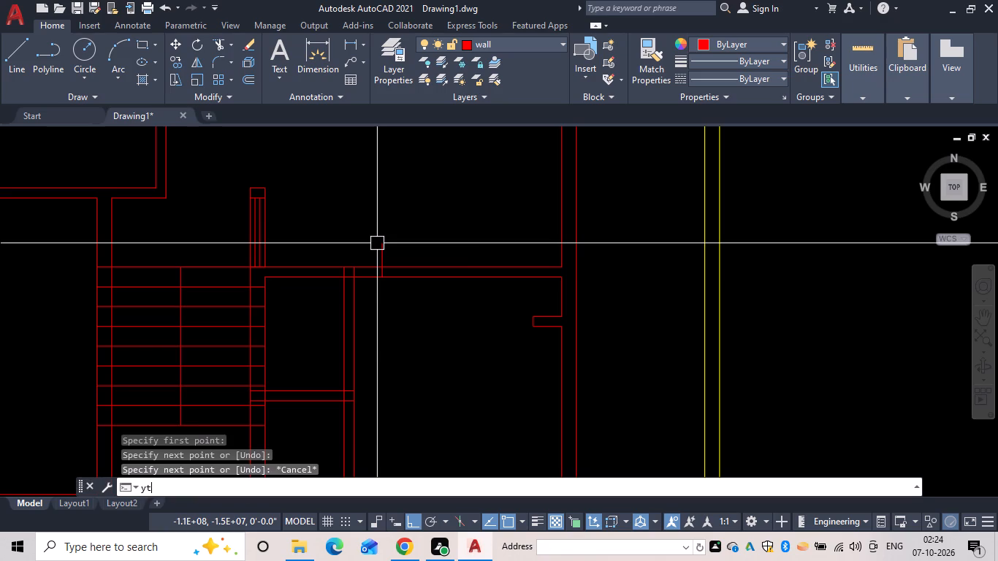
pyautogui.press('Escape')
# Trim the vertical partition's overlap with the upper partition, the closing line's excess, and the upper partition to the right of that line.
pyautogui.write('tr')
pyautogui.press('space')
pyautogui.scroll(1, 372, 256)
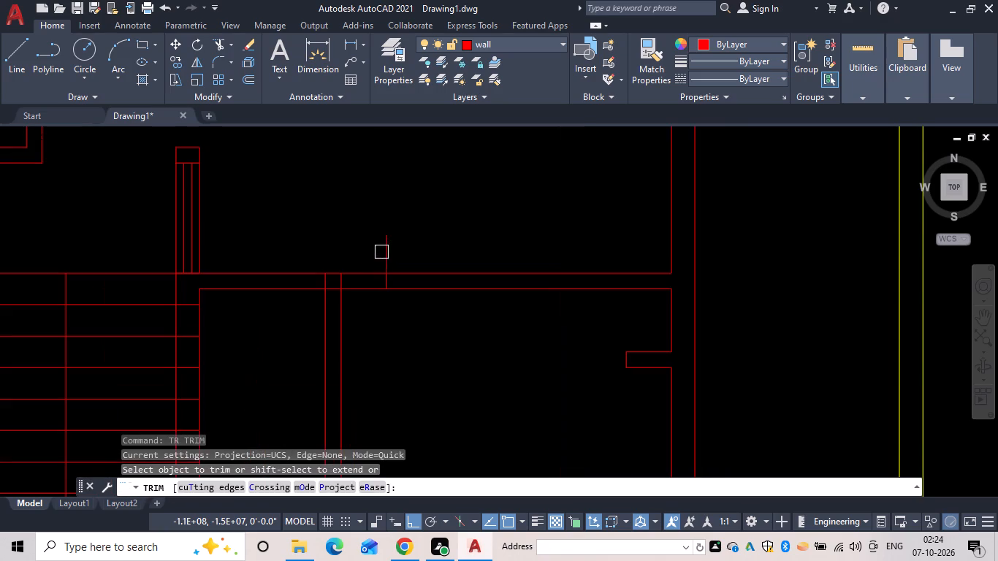
pyautogui.scroll(3, 338, 278)
pyautogui.moveTo(273, 287); pyautogui.dragTo(317, 325)
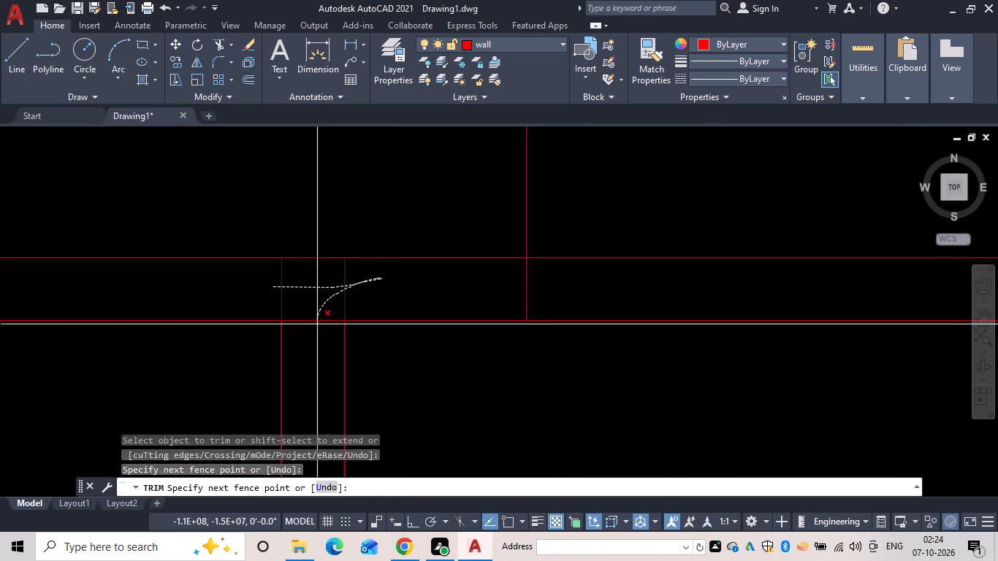
pyautogui.moveTo(317, 325); pyautogui.dragTo(316, 330)
pyautogui.click(521, 157)
pyautogui.moveTo(555, 184); pyautogui.dragTo(594, 343)
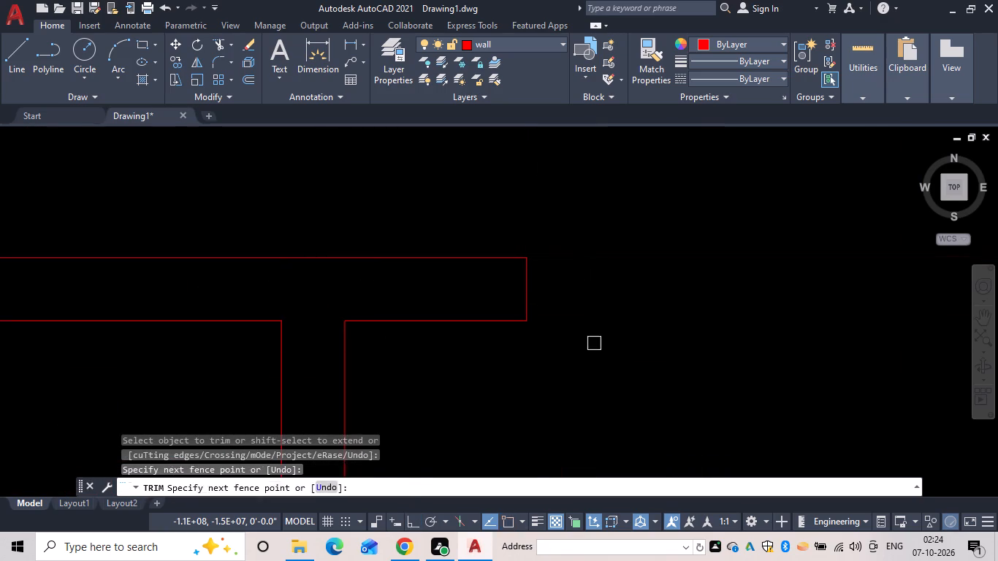
# Trim the overlap where the short horizontal partition beside the staircase meets the vertical partition.
pyautogui.scroll(-3, 600, 340)
pyautogui.moveTo(600, 339); pyautogui.dragTo(558, 242, button='middle')
pyautogui.scroll(-1, 587, 356)
pyautogui.moveTo(587, 356); pyautogui.dragTo(544, 247, button='middle')
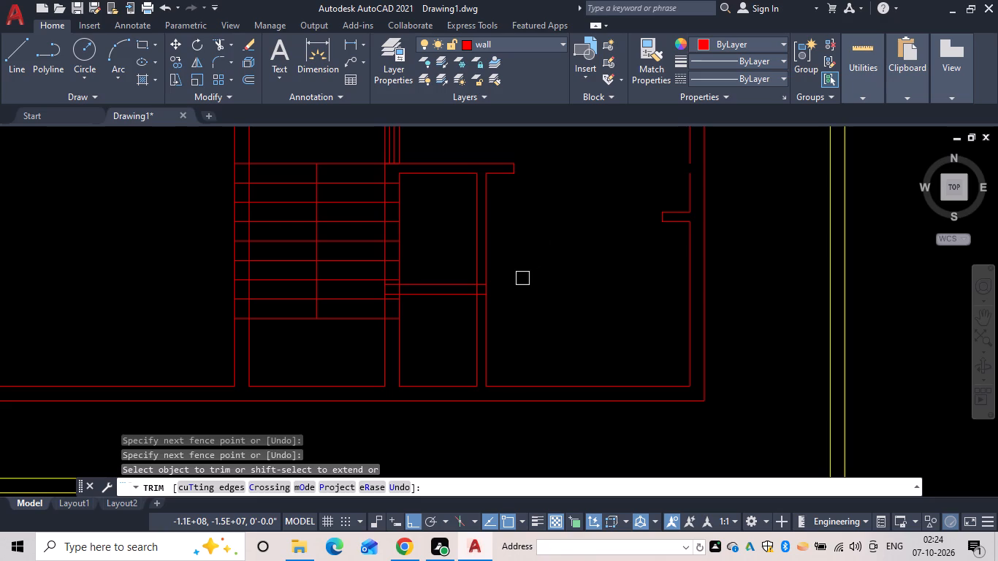
pyautogui.scroll(3, 495, 280)
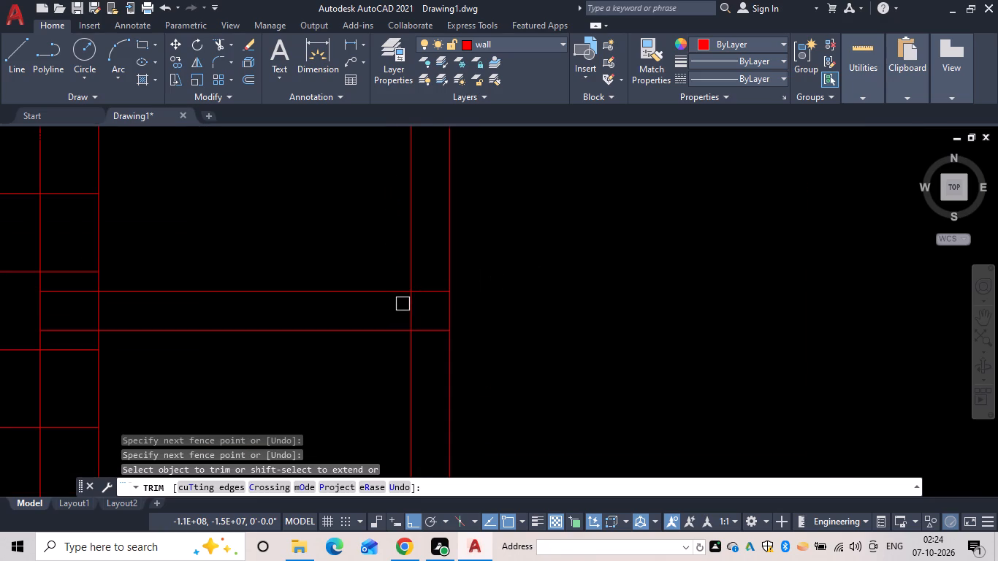
pyautogui.scroll(2, 403, 304)
pyautogui.moveTo(389, 313); pyautogui.dragTo(450, 391)
pyautogui.scroll(-5, 453, 383)
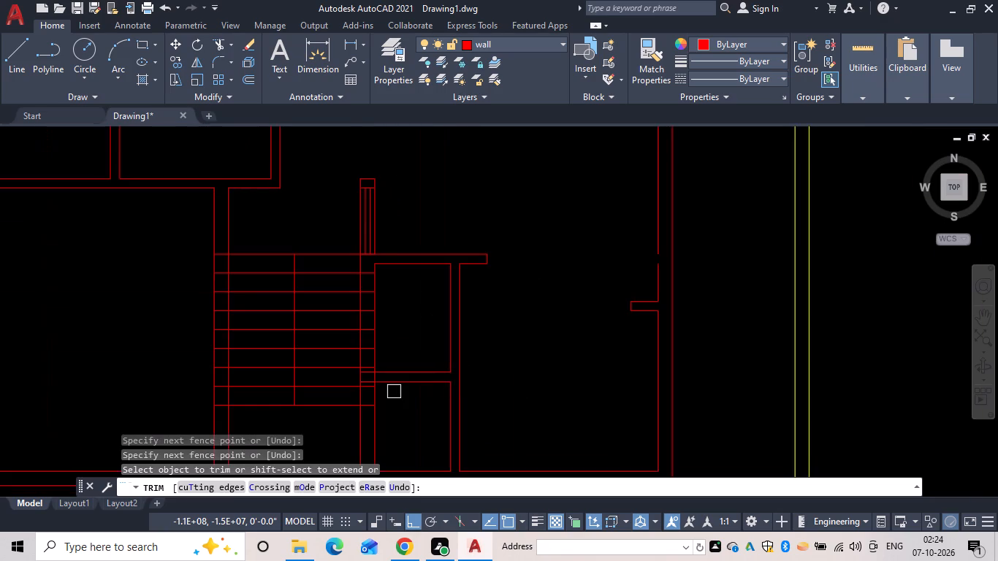
# Extend the right outer wall's inner line segment above the short wall stub to close the gap in that line.
pyautogui.scroll(1, 389, 392)
pyautogui.moveTo(383, 388); pyautogui.dragTo(348, 255, button='middle')
pyautogui.scroll(-1, 382, 386)
pyautogui.scroll(-1, 459, 314)
pyautogui.moveTo(459, 314); pyautogui.dragTo(454, 330, button='middle')
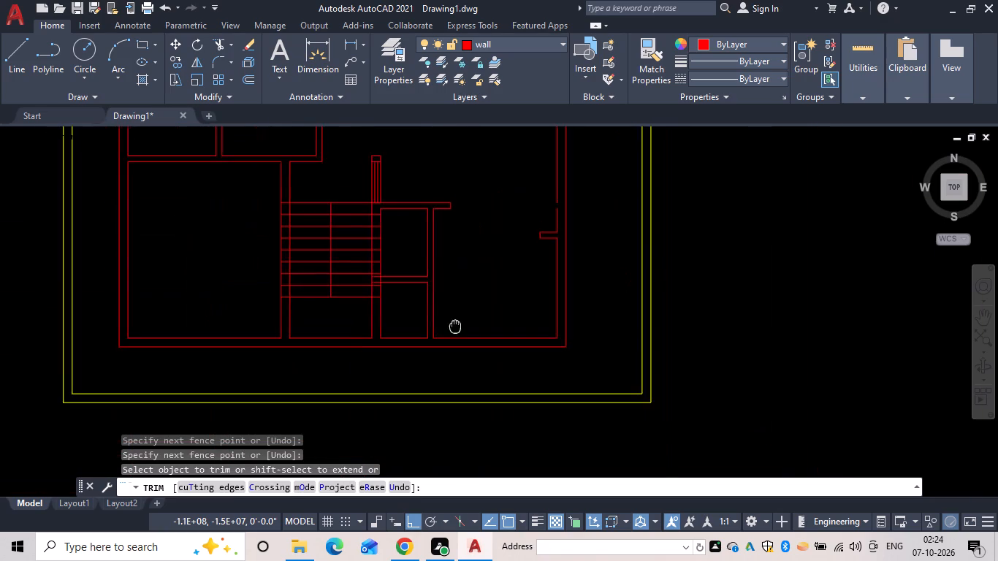
pyautogui.moveTo(454, 330); pyautogui.dragTo(439, 371, button='middle')
pyautogui.press('Escape')
pyautogui.write('ex')
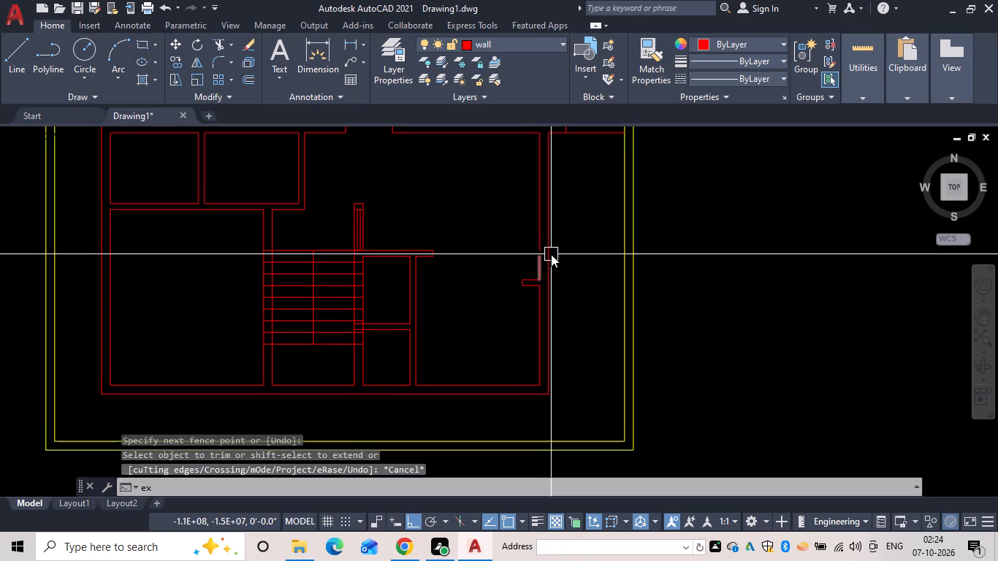
pyautogui.press('space')
pyautogui.click(538, 267)
pyautogui.press('Escape')
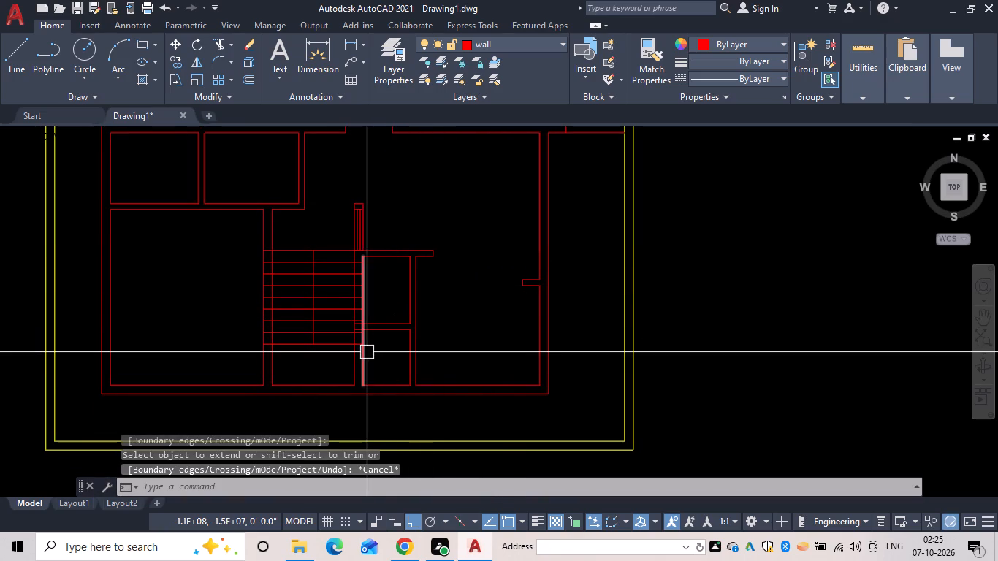
pyautogui.press('Escape')
# Trim the stair tread lines and the short partition's lines that cross the staircase's right wall.
pyautogui.press('t')
pyautogui.write('r')
pyautogui.press('space')
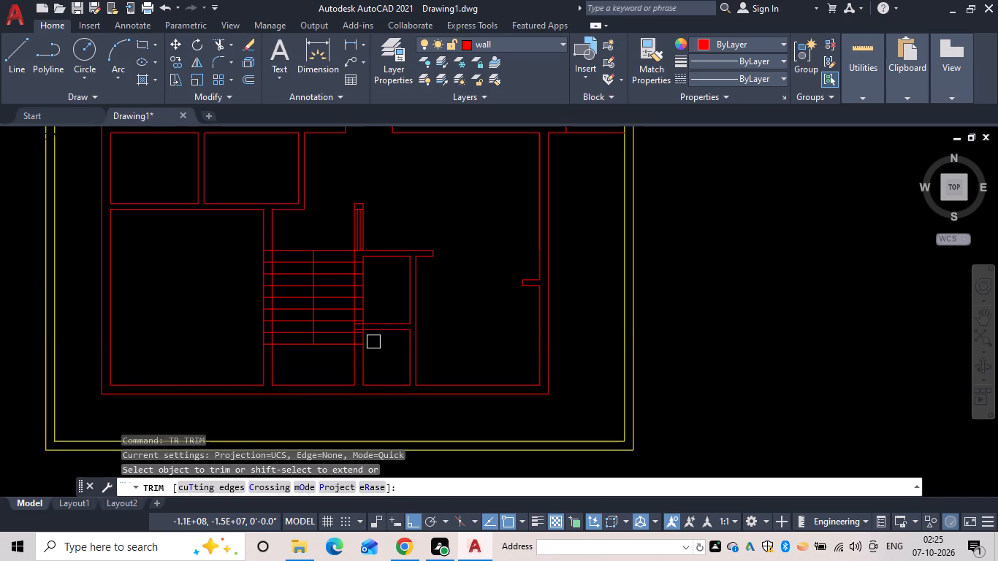
pyautogui.scroll(3, 370, 266)
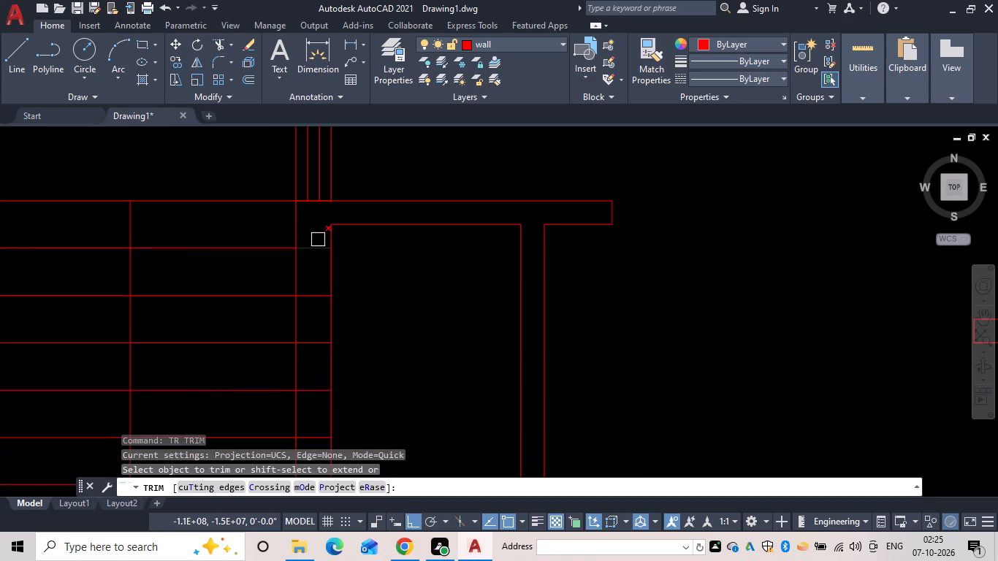
pyautogui.moveTo(316, 224); pyautogui.dragTo(308, 313)
pyautogui.scroll(-2, 311, 288)
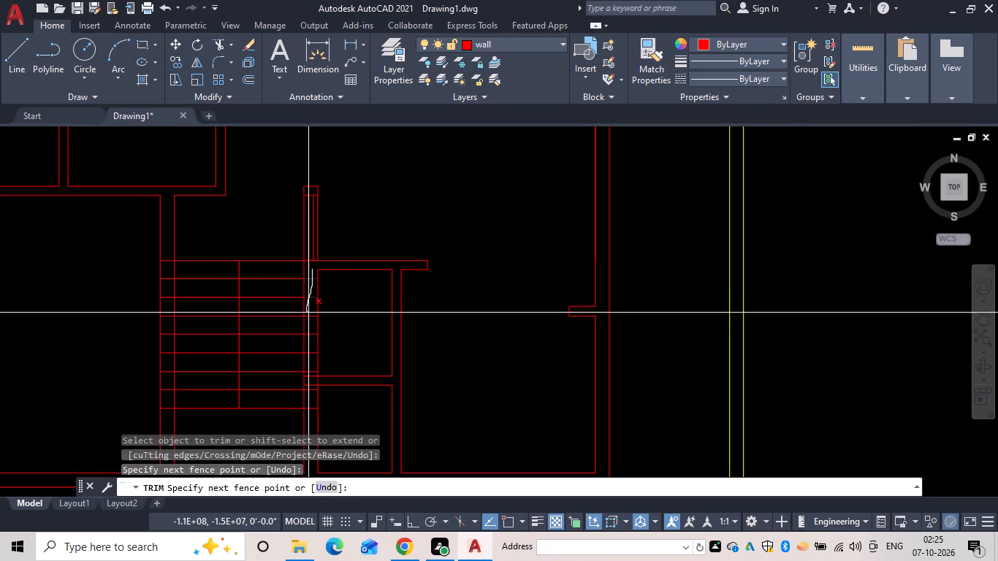
pyautogui.moveTo(308, 313); pyautogui.dragTo(311, 395)
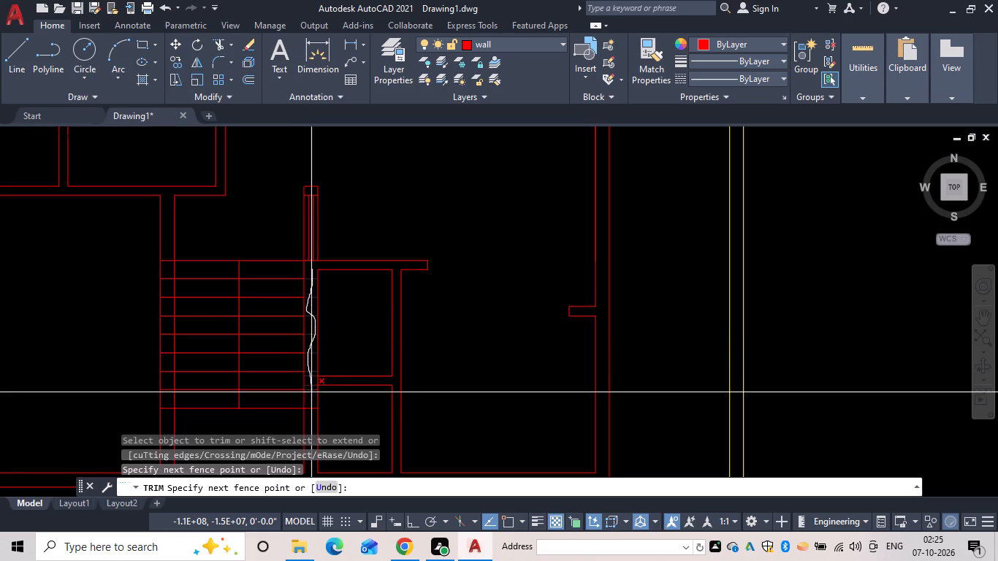
pyautogui.moveTo(311, 395); pyautogui.dragTo(310, 413)
pyautogui.scroll(3, 318, 385)
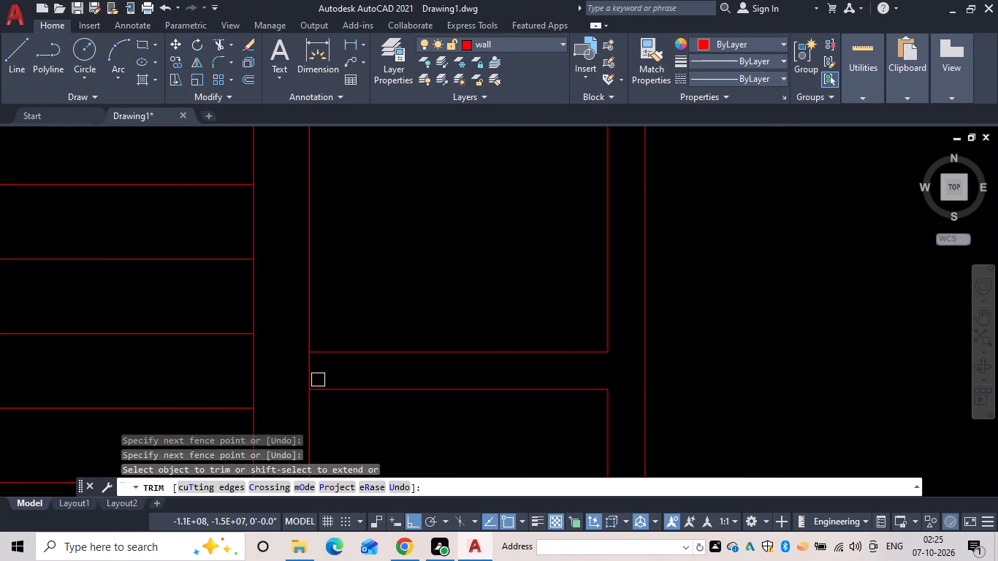
# Trim the staircase's right wall line where the partition between the two small rooms meets it.
pyautogui.click(314, 378)
# Trim the stair tread lines that cross the thickness of the staircase's left wall.
pyautogui.scroll(-4, 338, 381)
pyautogui.moveTo(370, 403); pyautogui.dragTo(349, 311, button='middle')
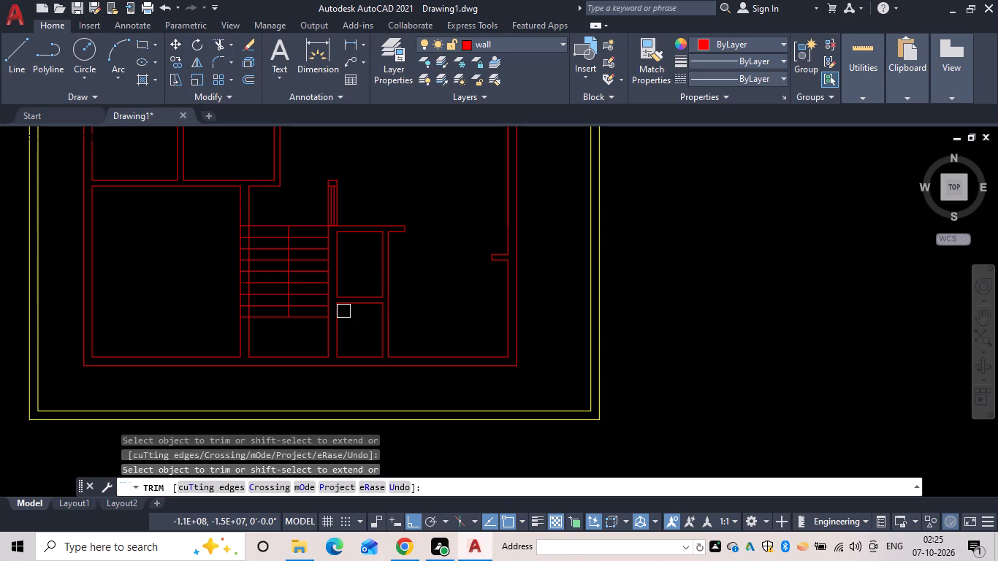
pyautogui.scroll(2, 243, 316)
pyautogui.click(244, 323)
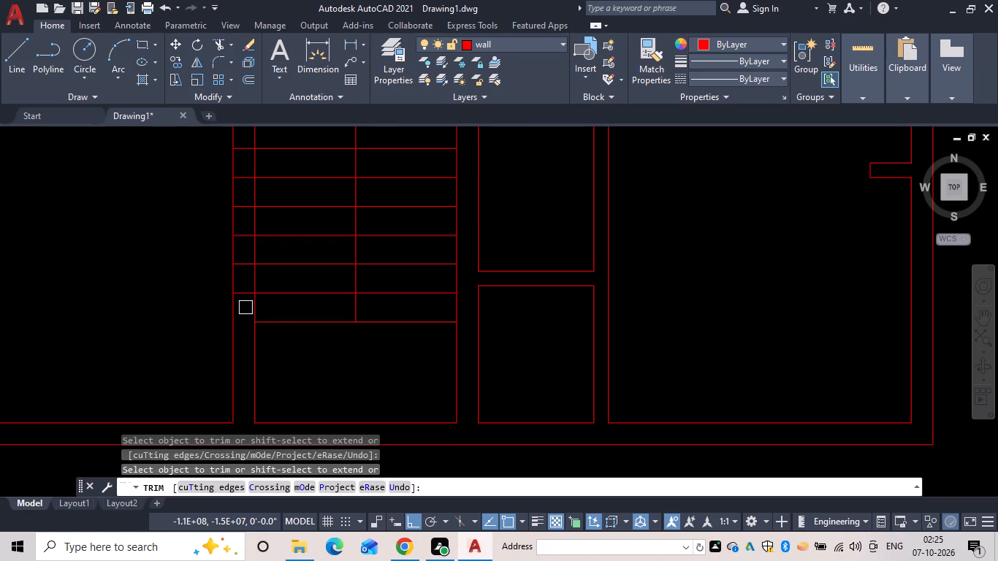
pyautogui.click(246, 294)
pyautogui.click(246, 266)
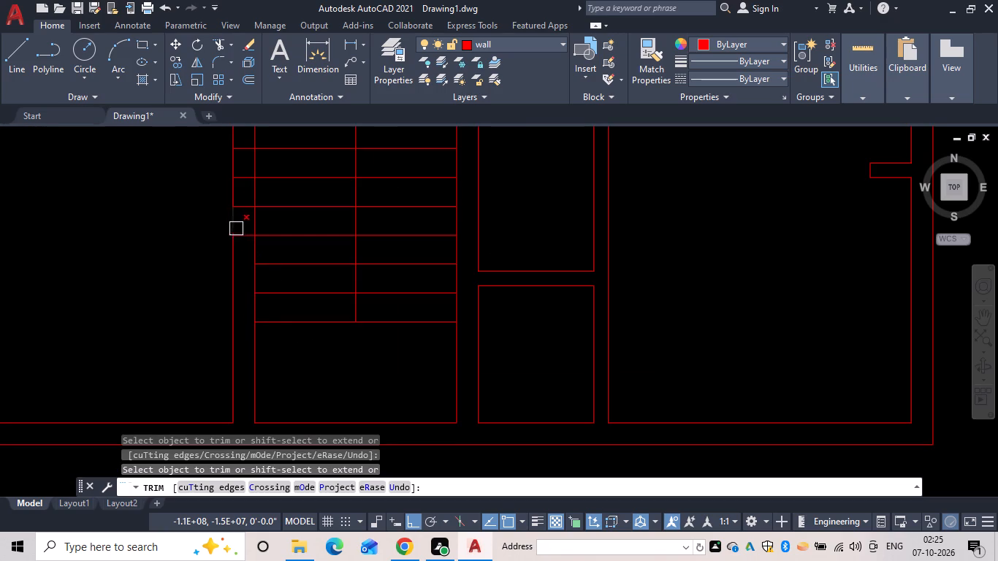
pyautogui.click(243, 237)
pyautogui.click(247, 207)
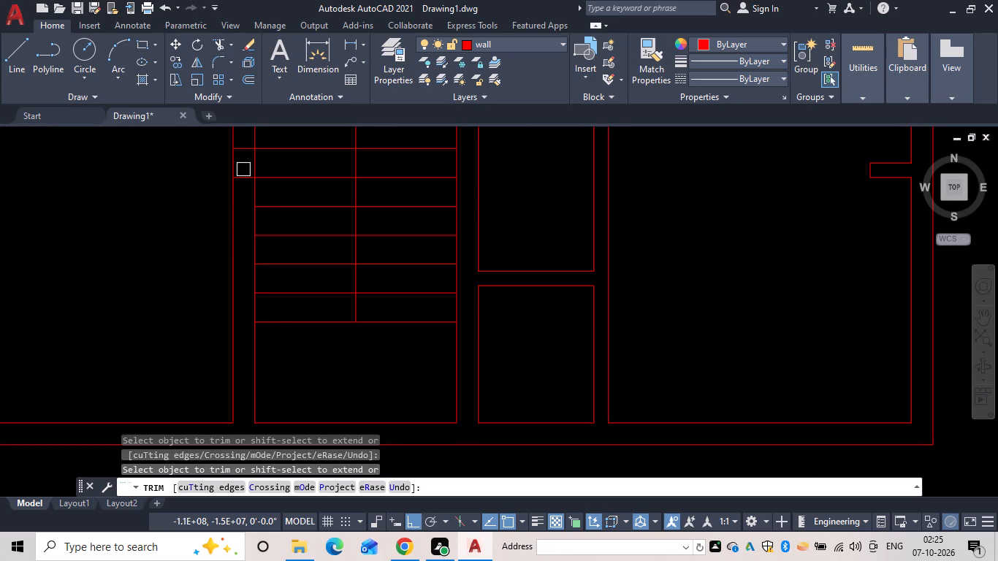
pyautogui.click(240, 177)
pyautogui.click(244, 151)
pyautogui.moveTo(244, 154); pyautogui.dragTo(264, 326, button='middle')
pyautogui.click(263, 286)
pyautogui.click(263, 259)
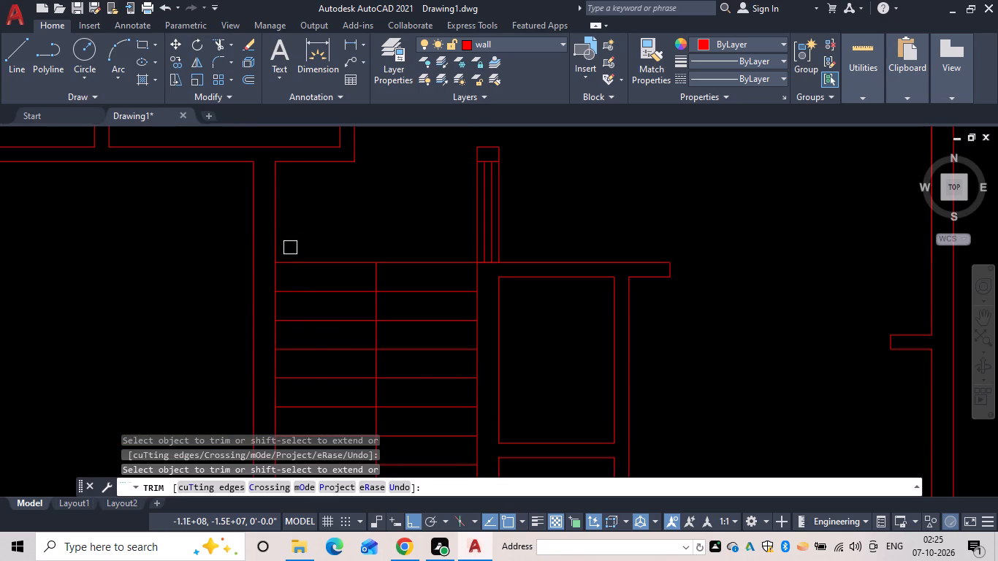
# Trim the overlapping line segments where the base of the short vertical partition meets the horizontal partition above the stairs.
pyautogui.scroll(-2, 294, 270)
pyautogui.middleClick(292, 275)
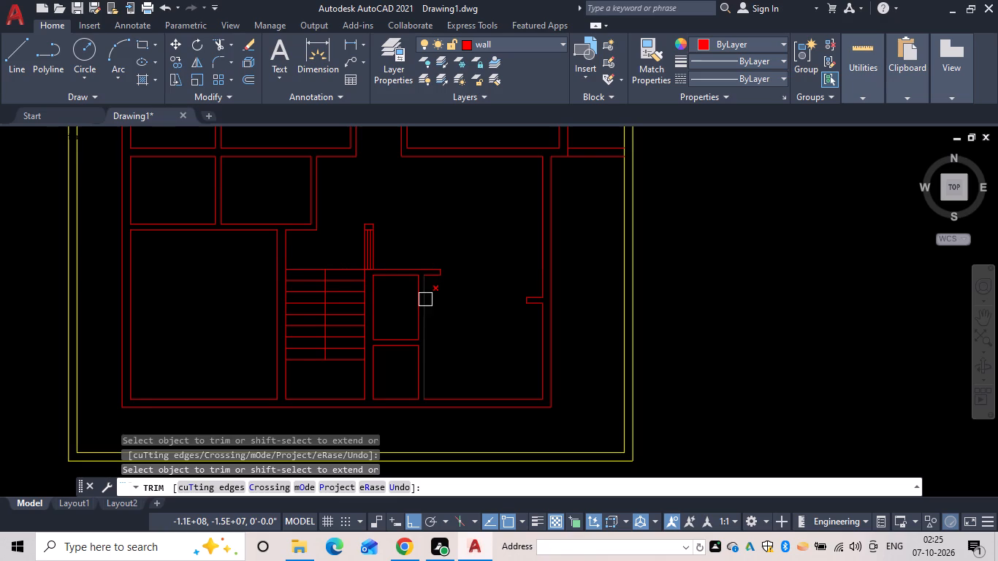
pyautogui.scroll(7, 366, 261)
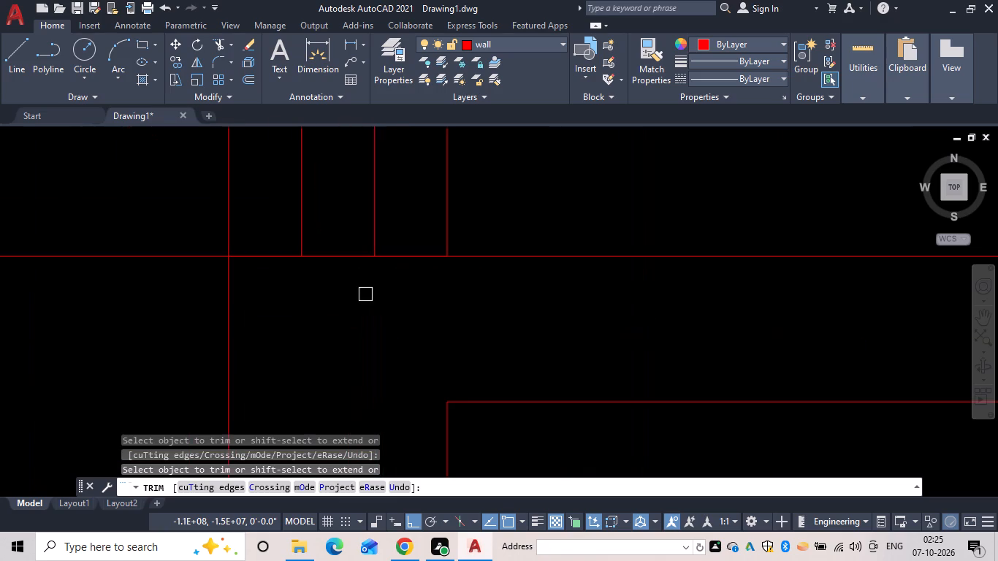
pyautogui.click(346, 257)
pyautogui.moveTo(400, 252); pyautogui.dragTo(400, 259)
pyautogui.moveTo(278, 257); pyautogui.dragTo(287, 265)
# Review the whole floor plan's wall layout and junctions.
pyautogui.scroll(-4, 399, 333)
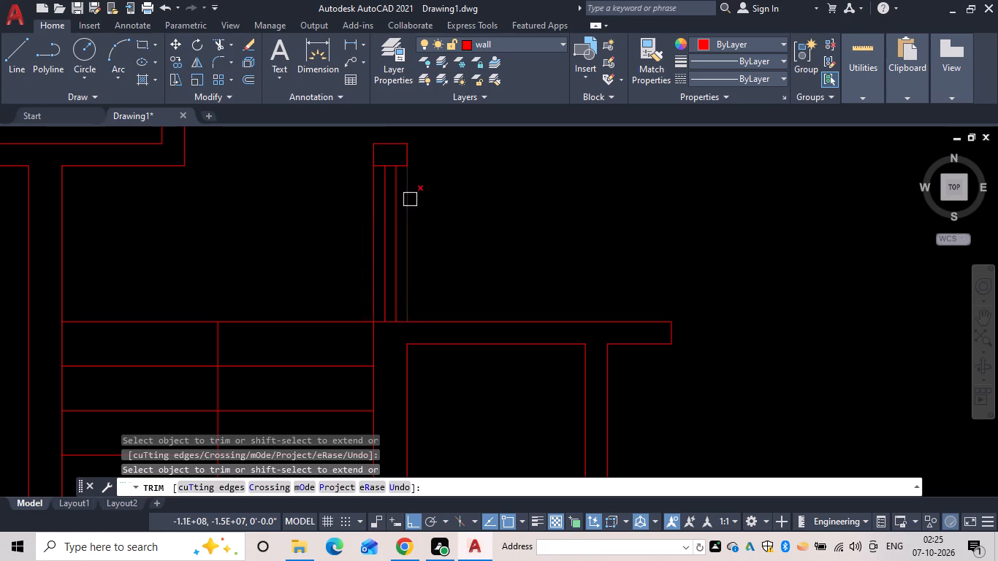
pyautogui.scroll(-1, 427, 254)
pyautogui.moveTo(416, 273); pyautogui.dragTo(386, 315, button='middle')
pyautogui.scroll(-1, 396, 298)
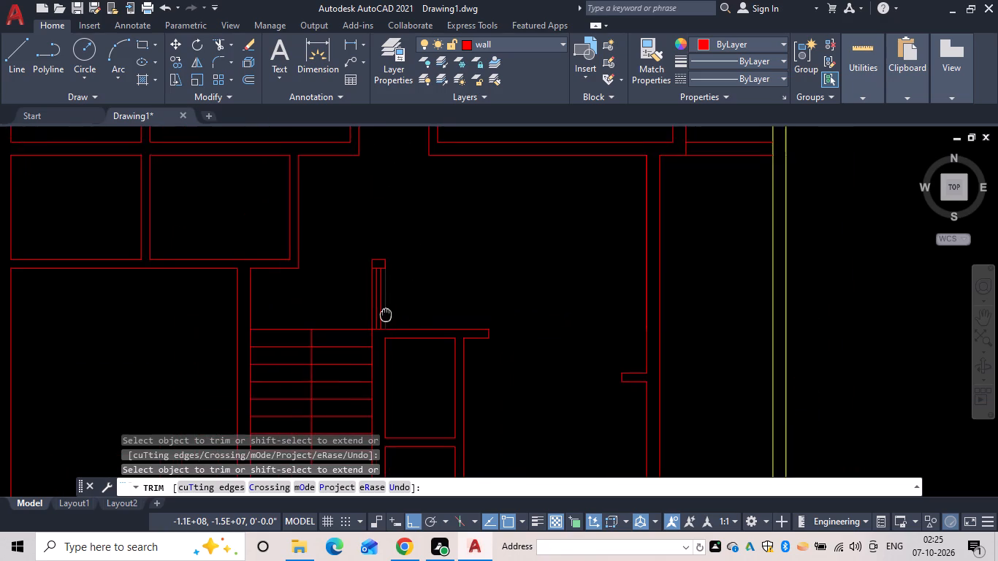
pyautogui.moveTo(386, 315); pyautogui.dragTo(344, 327, button='middle')
pyautogui.scroll(-1, 329, 329)
pyautogui.scroll(-1, 464, 325)
pyautogui.moveTo(442, 326); pyautogui.dragTo(411, 325, button='middle')
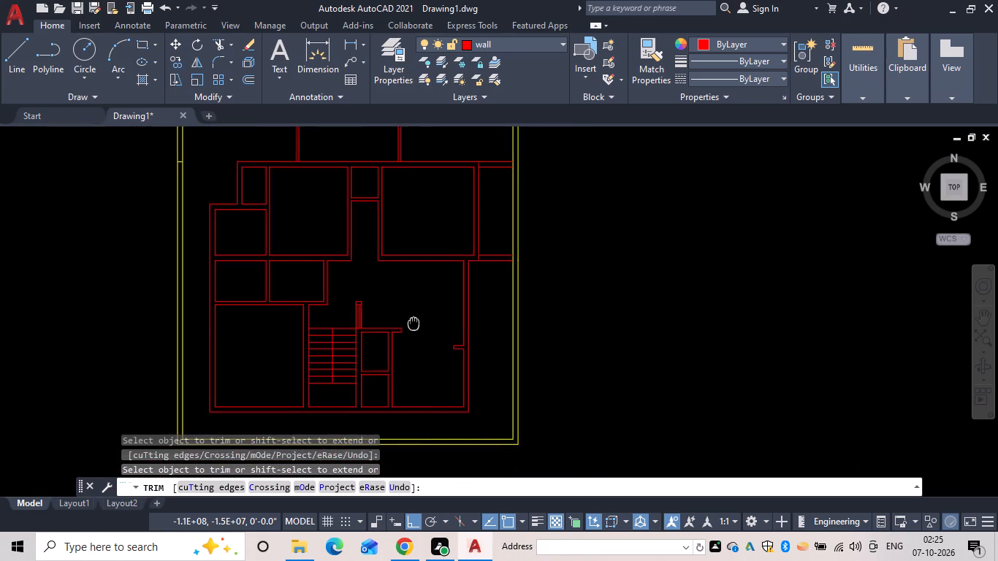
pyautogui.moveTo(411, 325); pyautogui.dragTo(424, 353, button='middle')
pyautogui.scroll(-2, 438, 343)
pyautogui.moveTo(438, 343); pyautogui.dragTo(439, 338, button='middle')
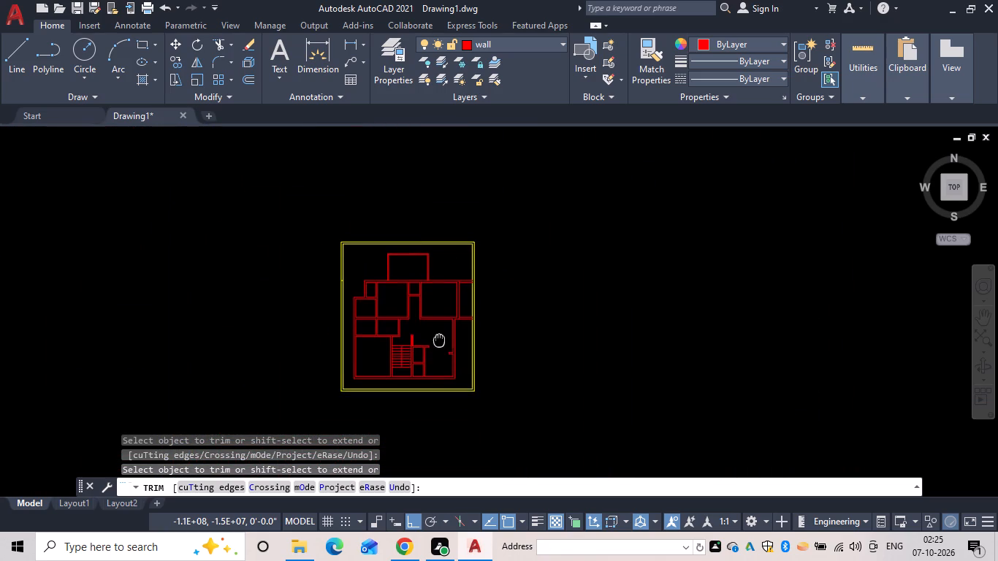
pyautogui.moveTo(439, 338); pyautogui.dragTo(439, 335, button='middle')
pyautogui.scroll(2, 439, 332)
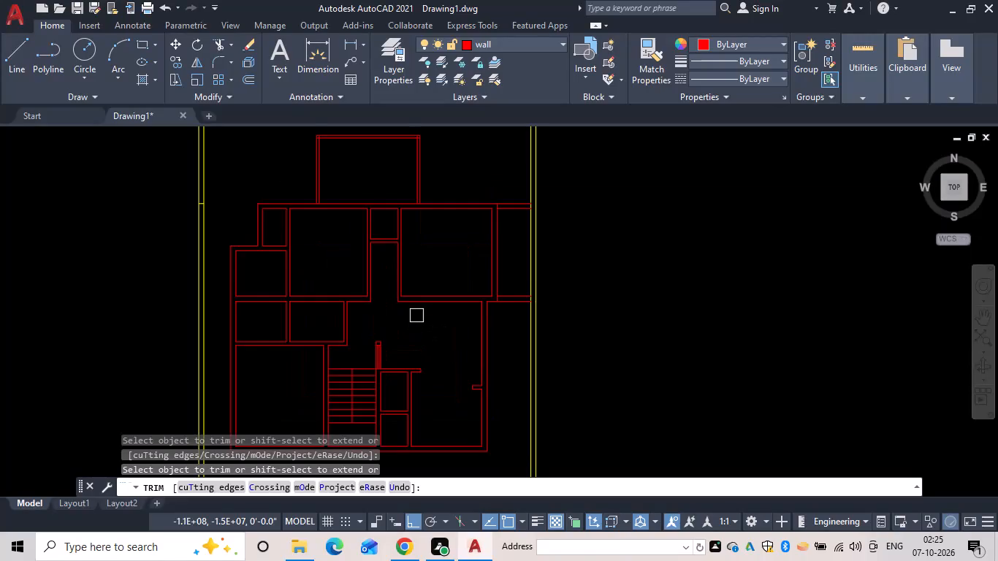
pyautogui.scroll(-1, 416, 316)
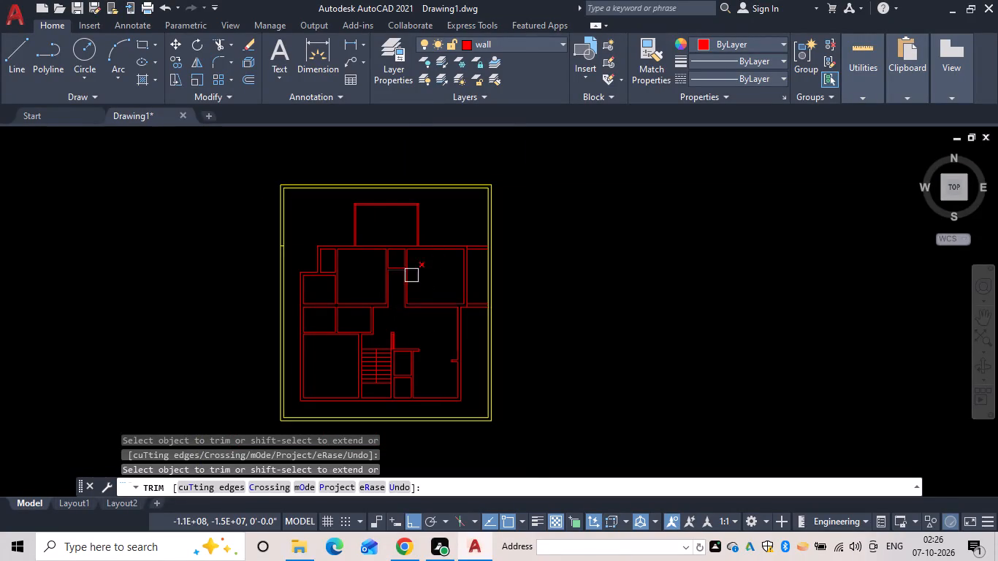
# Make door the current layer and draw a 9" jamb line across the wall between the two stacked upper-left rooms.
pyautogui.click(523, 42)
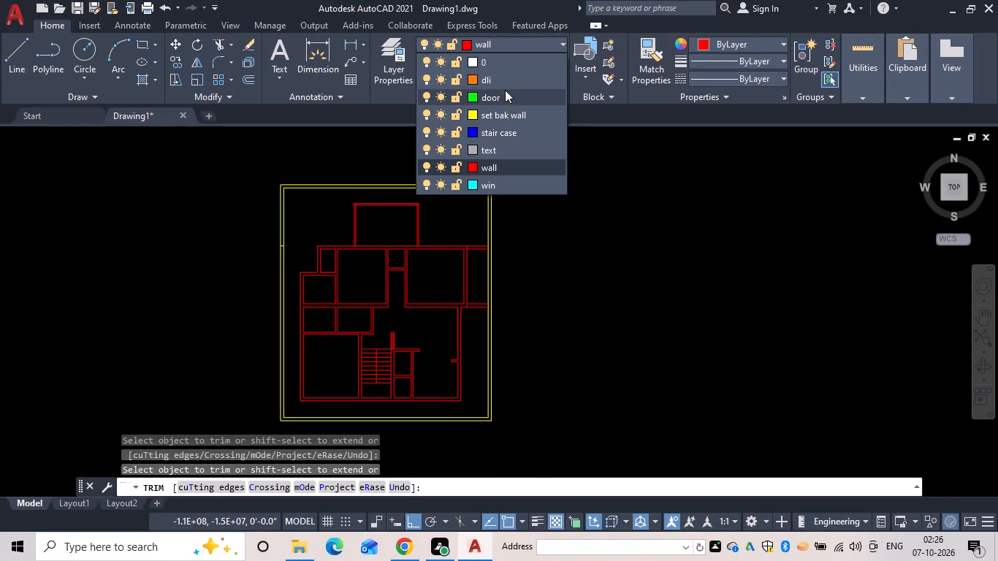
pyautogui.click(507, 104)
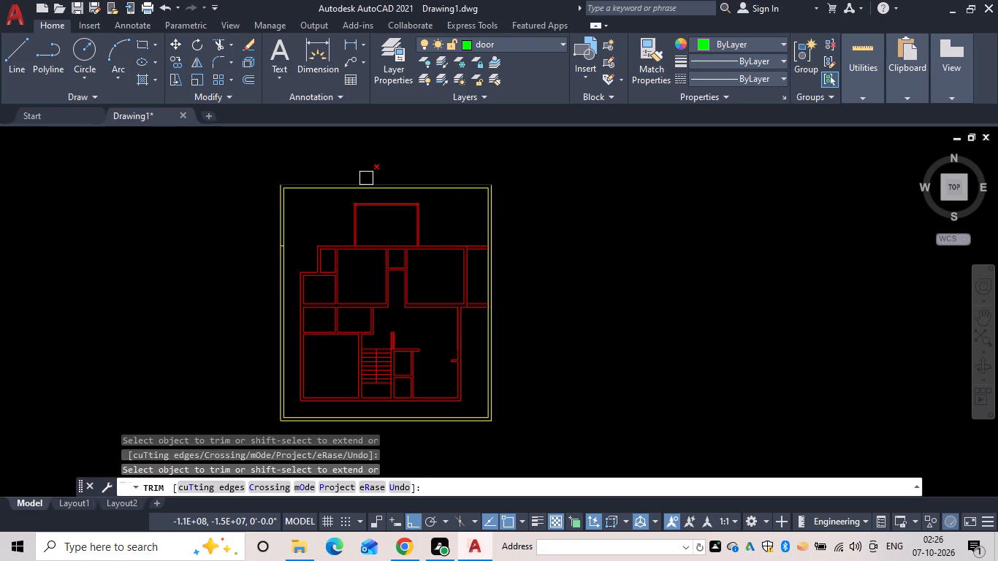
pyautogui.press('Escape')
pyautogui.write('l')
pyautogui.press('space')
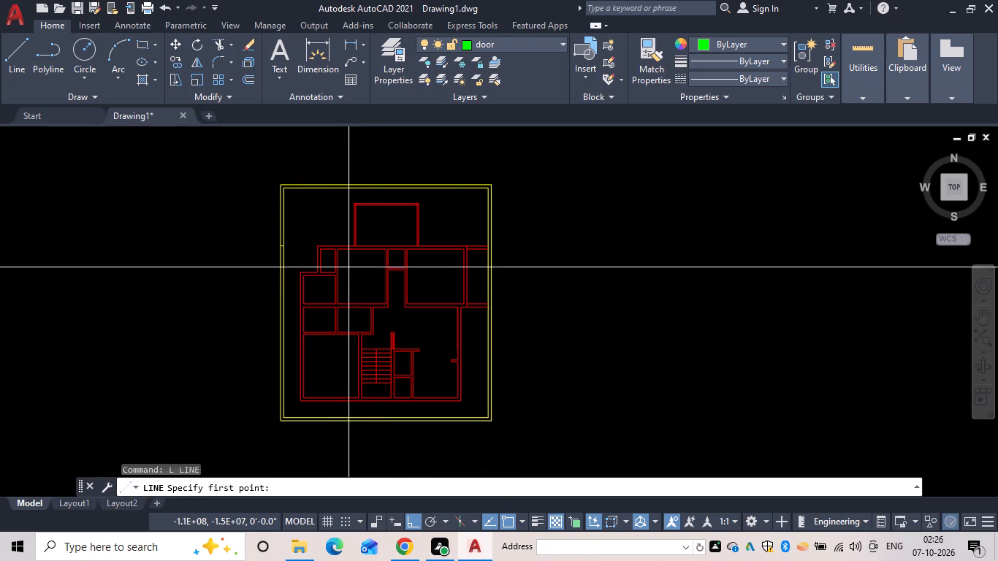
pyautogui.scroll(4, 340, 270)
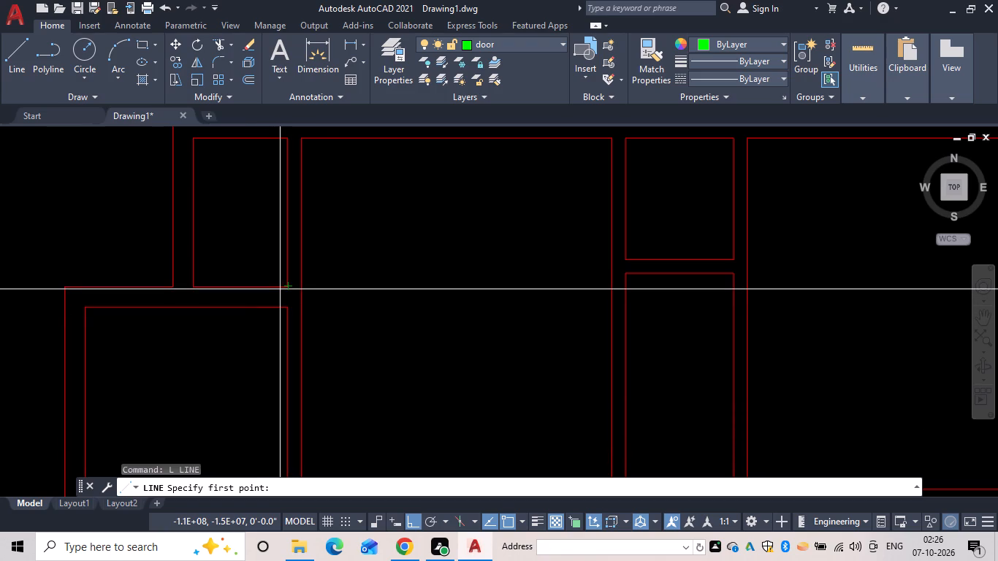
pyautogui.moveTo(280, 288); pyautogui.dragTo(276, 295)
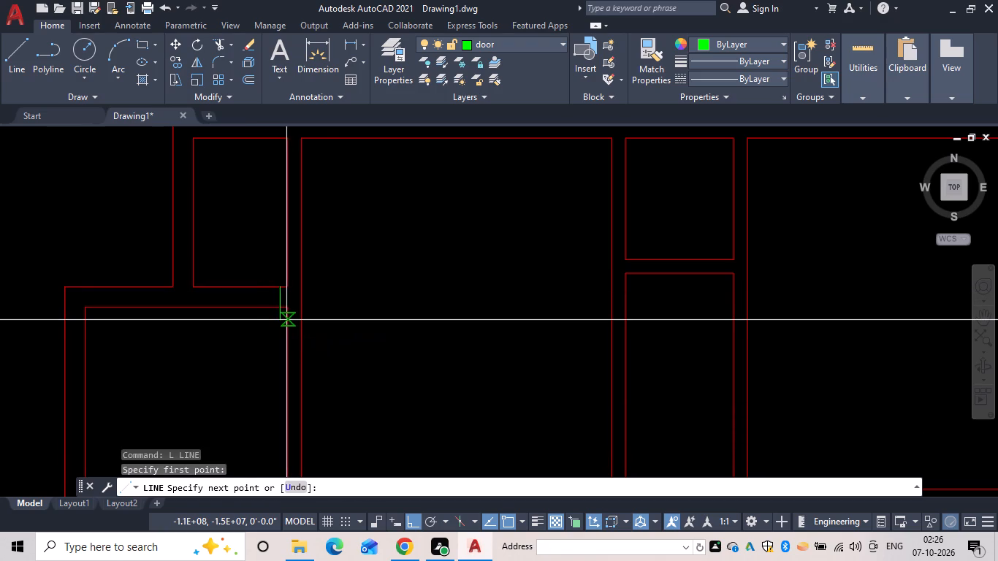
pyautogui.press('9')
pyautogui.press('space')
pyautogui.press('space')
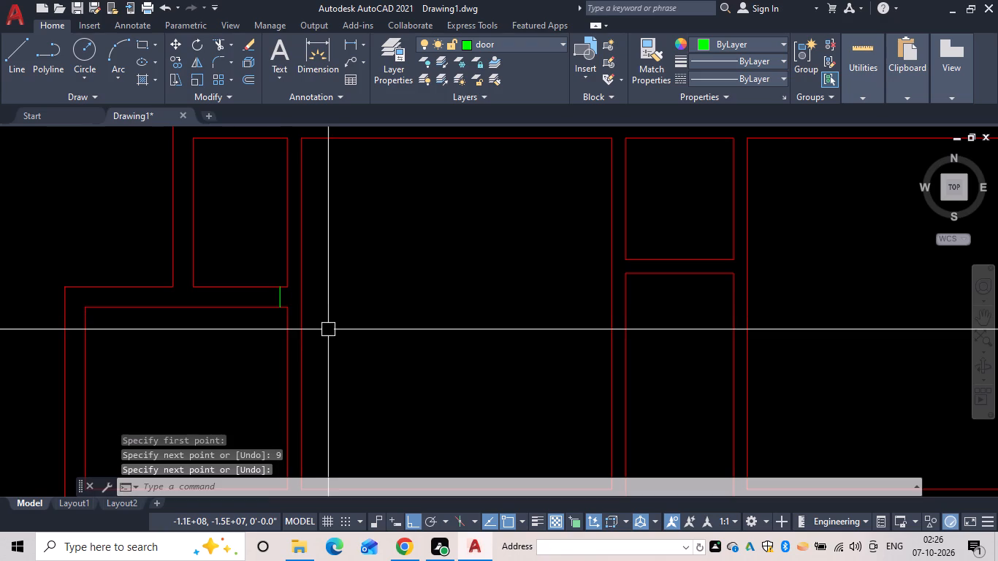
# Offset the jamb line 2'6" to the left to mark the other side of the door opening.
pyautogui.press('Escape')
pyautogui.write('of 2\'6"')
pyautogui.press('space')
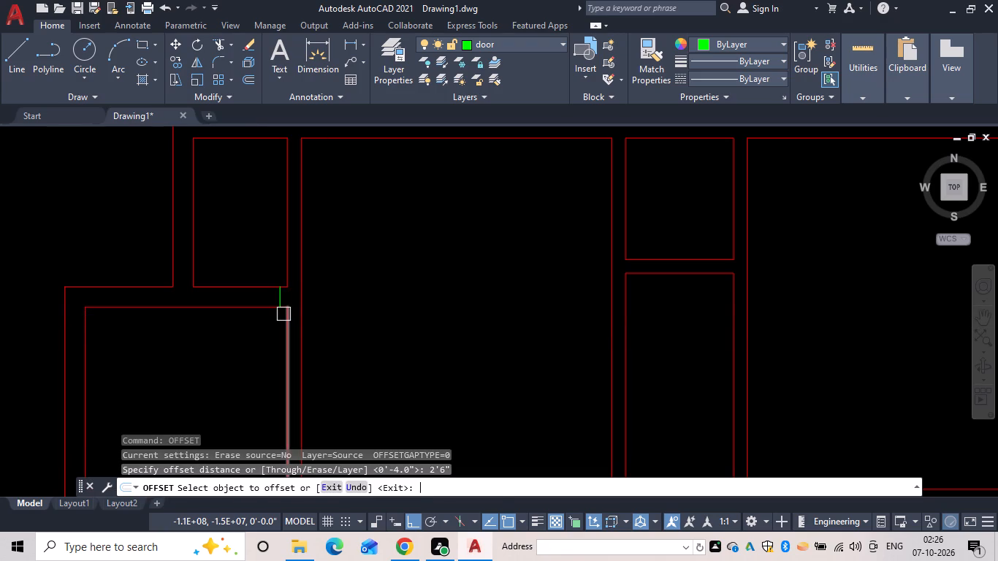
pyautogui.scroll(2, 283, 285)
pyautogui.moveTo(270, 304); pyautogui.dragTo(225, 308)
pyautogui.click(164, 308)
pyautogui.press('space')
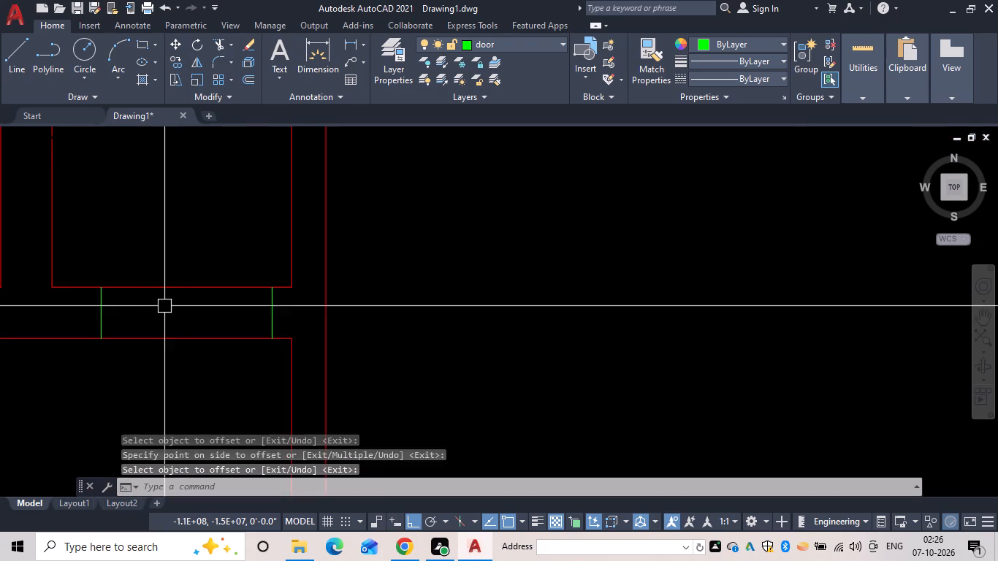
pyautogui.press('Escape')
# Move both jamb lines slightly left, away from the room corner.
pyautogui.scroll(-4, 216, 316)
pyautogui.moveTo(216, 316); pyautogui.dragTo(226, 316, button='middle')
pyautogui.scroll(5, 228, 316)
pyautogui.press('Escape')
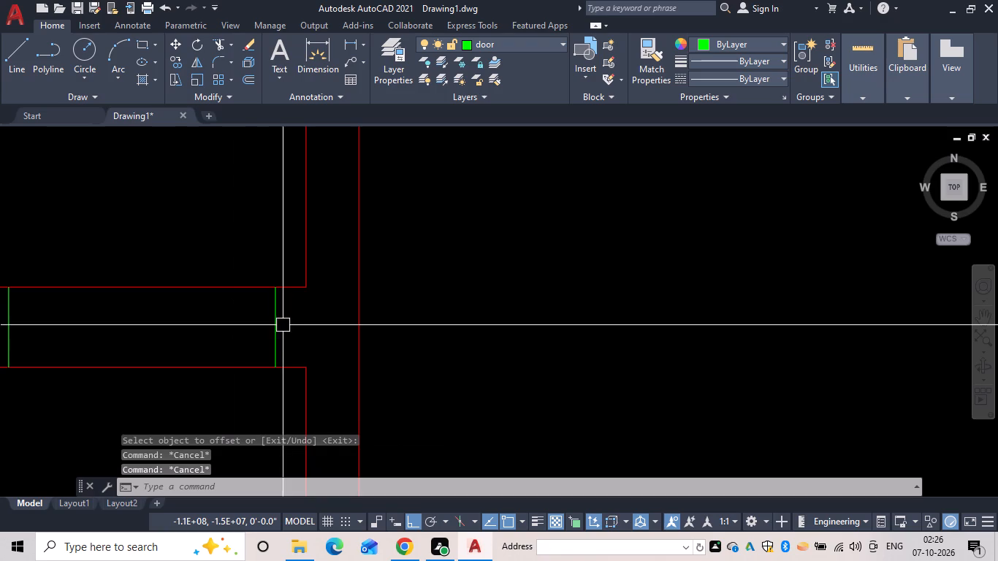
pyautogui.press('m')
pyautogui.press('space')
pyautogui.moveTo(296, 322); pyautogui.dragTo(231, 313)
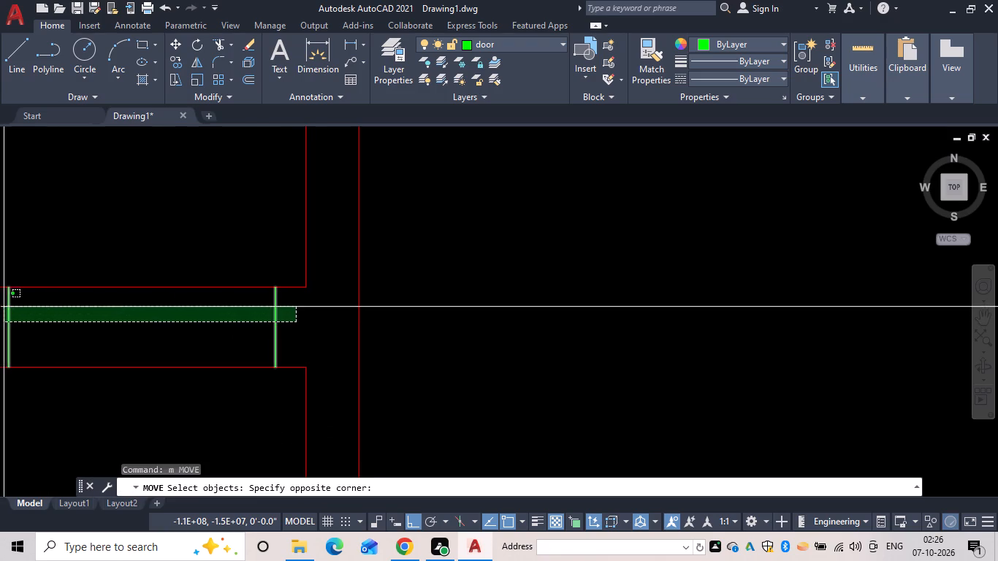
pyautogui.click(4, 307)
pyautogui.press('space')
pyautogui.click(94, 327)
pyautogui.click(84, 327)
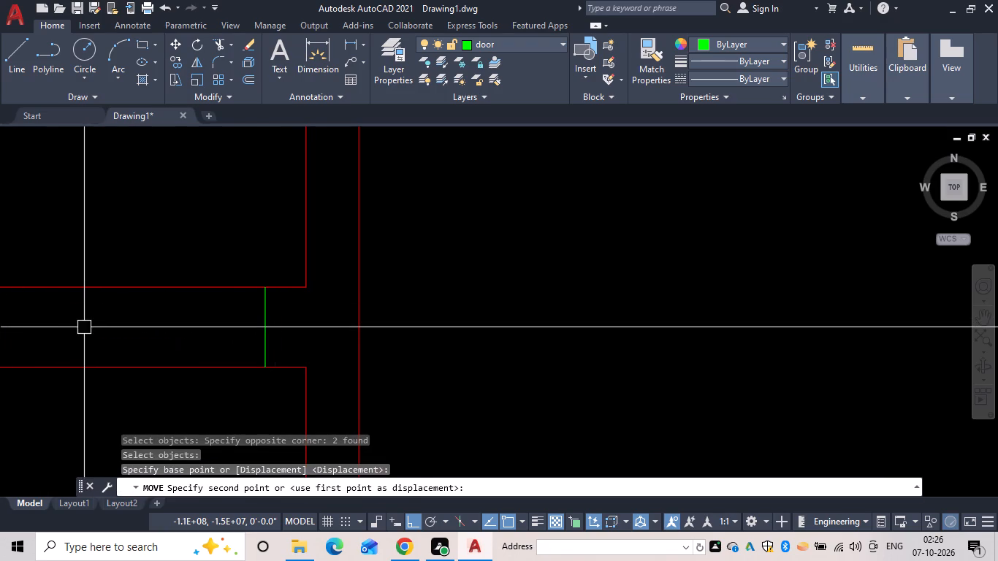
pyautogui.scroll(-1, 131, 330)
pyautogui.moveTo(131, 330); pyautogui.dragTo(279, 309, button='middle')
pyautogui.press('Escape')
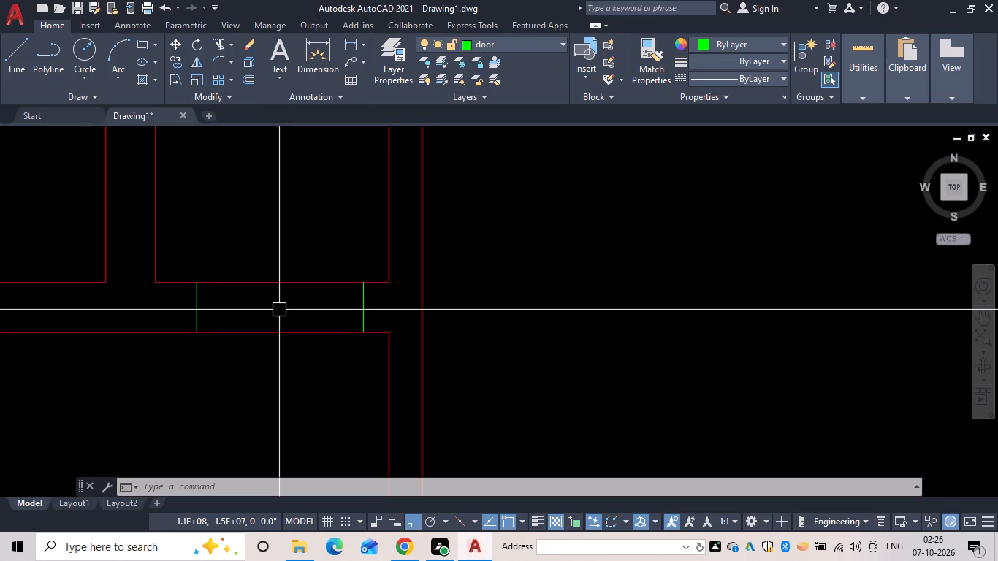
# Trim both wall lines between the two jamb lines to open the doorway.
pyautogui.scroll(-5, 327, 284)
pyautogui.moveTo(329, 297); pyautogui.dragTo(331, 277, button='middle')
pyautogui.press('Escape')
pyautogui.press('t')
pyautogui.write('r')
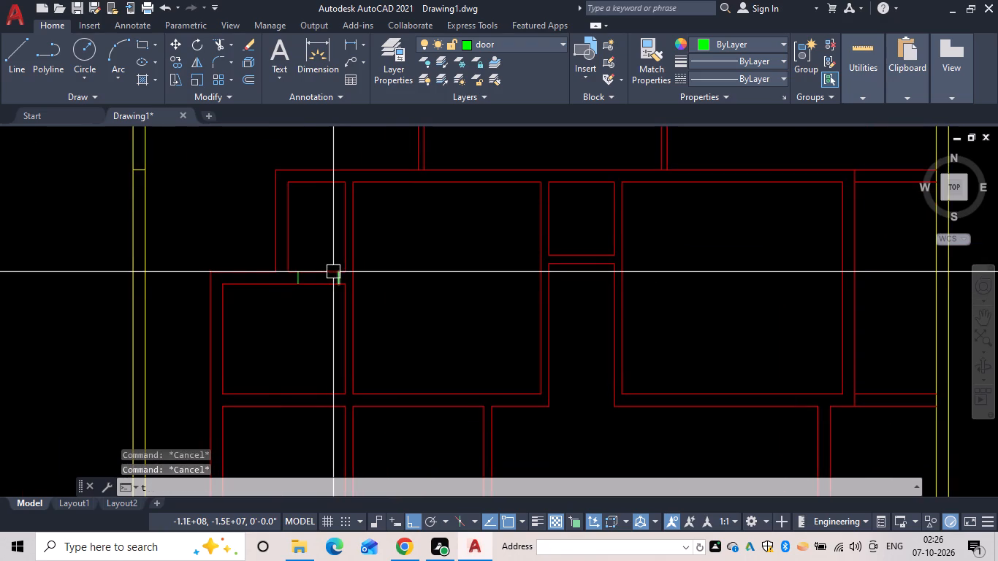
pyautogui.press('space')
pyautogui.moveTo(315, 325); pyautogui.dragTo(327, 253)
pyautogui.press('Escape')
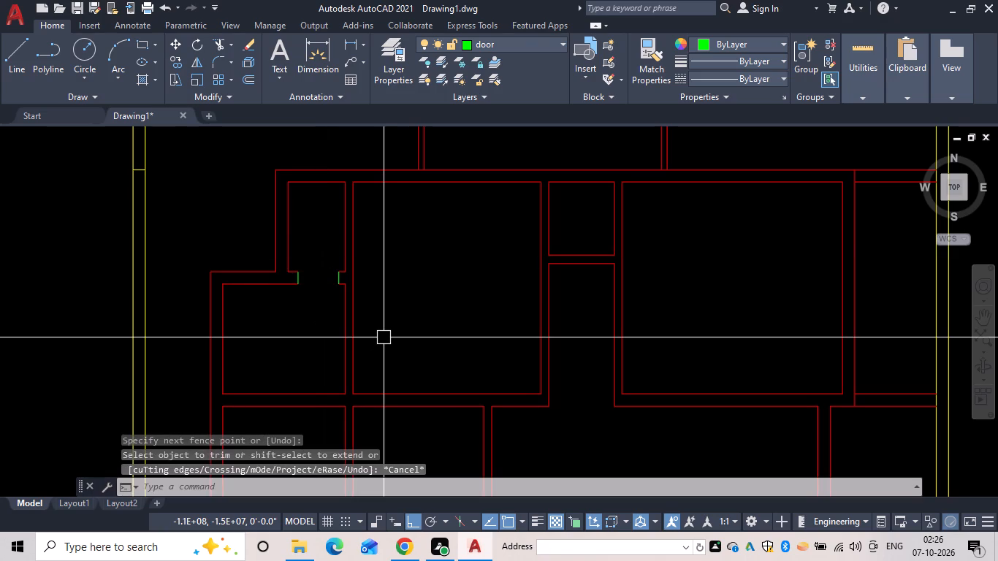
# Draw a 6" jamb line across the lower end of the partition between the two small rooms above the lower-left room.
pyautogui.write('l')
pyautogui.press('space')
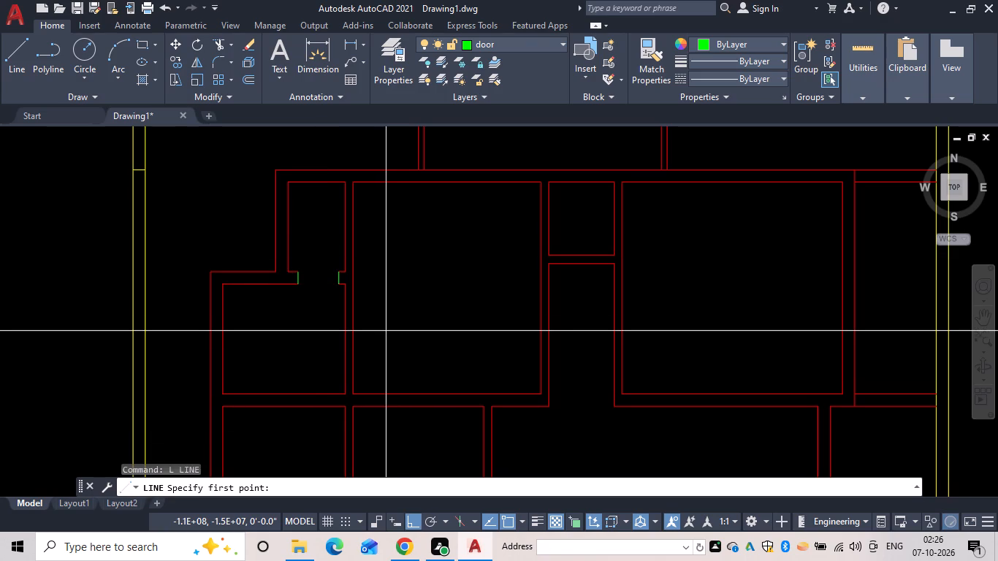
pyautogui.scroll(-1, 392, 354)
pyautogui.moveTo(392, 354); pyautogui.dragTo(376, 186, button='middle')
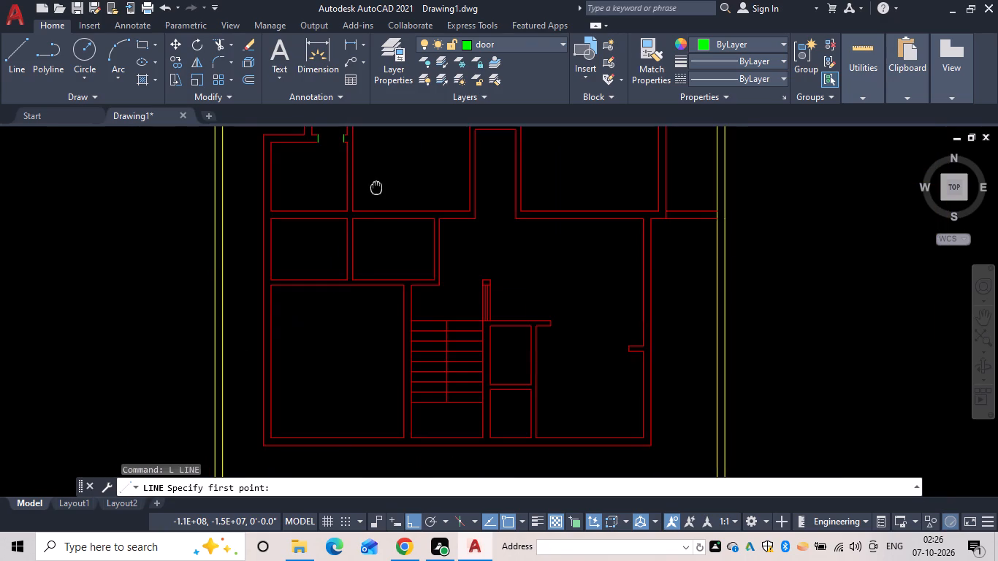
pyautogui.scroll(3, 340, 262)
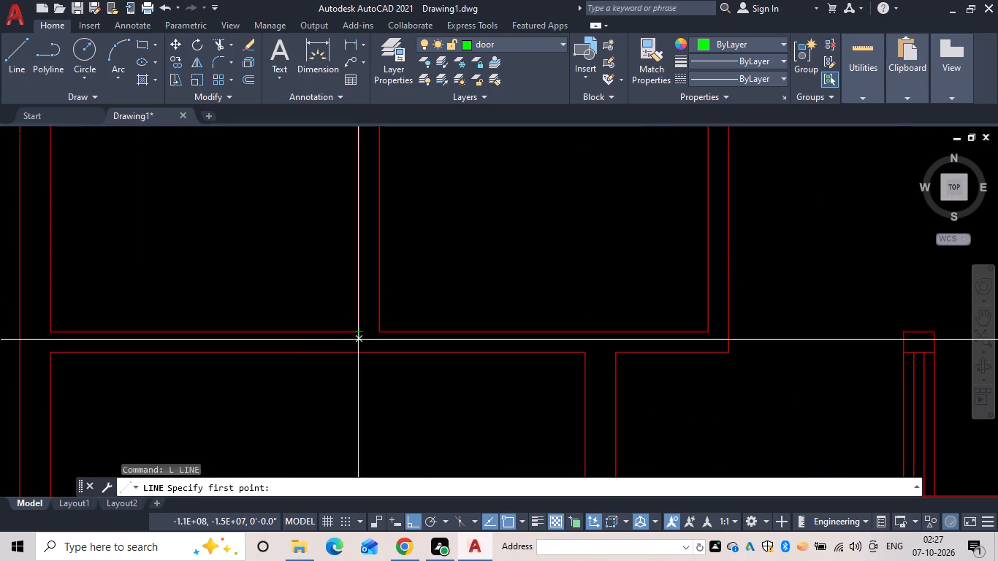
pyautogui.moveTo(381, 332); pyautogui.dragTo(362, 339)
pyautogui.write('6')
pyautogui.press('space')
pyautogui.scroll(1, 373, 348)
pyautogui.press('Escape')
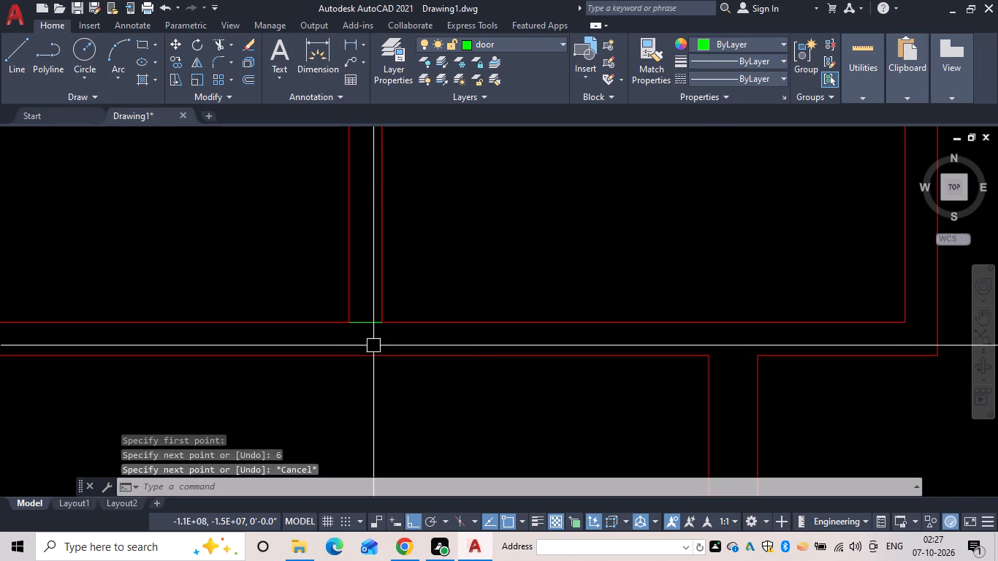
# Offset the new jamb line 2'6" upward along the partition to mark the door opening's other side.
pyautogui.write('of')
pyautogui.press('space')
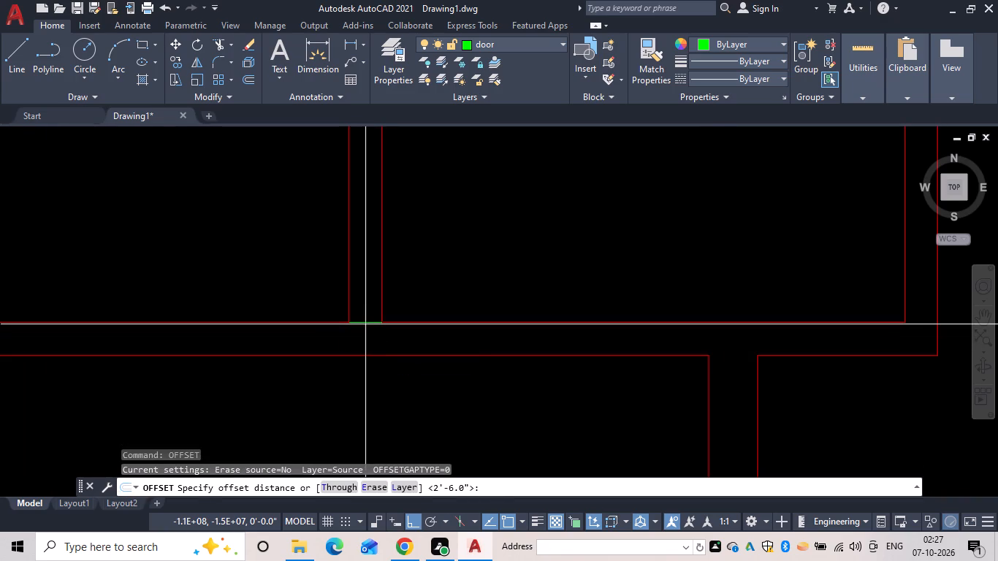
pyautogui.press('space')
pyautogui.click(366, 316)
pyautogui.click(371, 262)
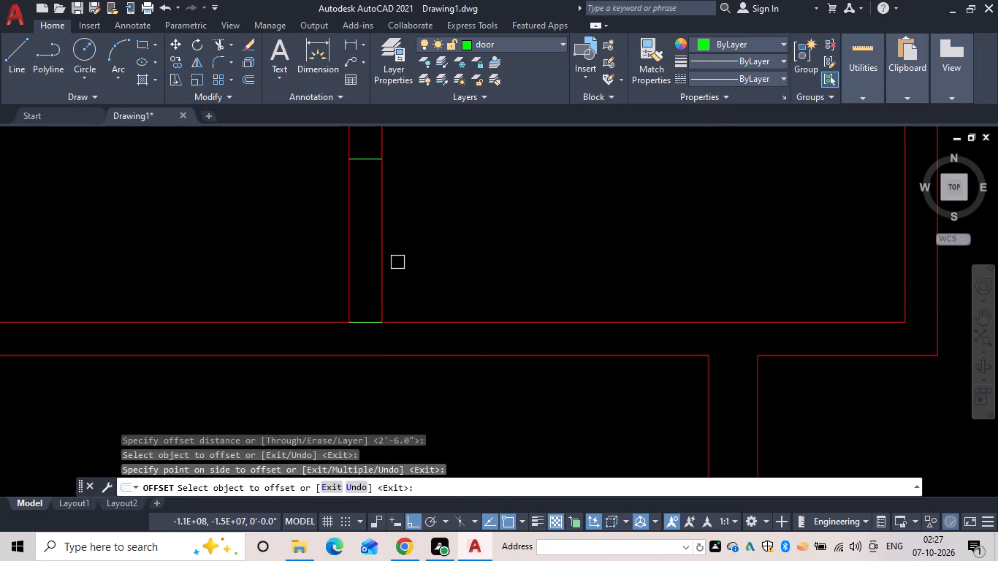
# Move both jamb lines slightly upward along the partition, away from the room corner.
pyautogui.press('Escape')
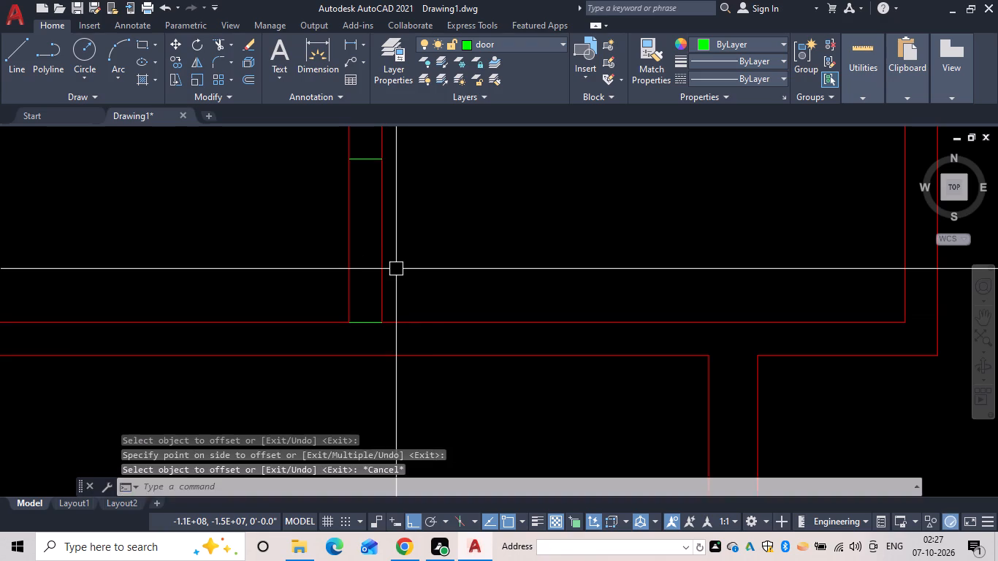
pyautogui.write('m')
pyautogui.press('space')
pyautogui.moveTo(366, 323); pyautogui.dragTo(366, 312)
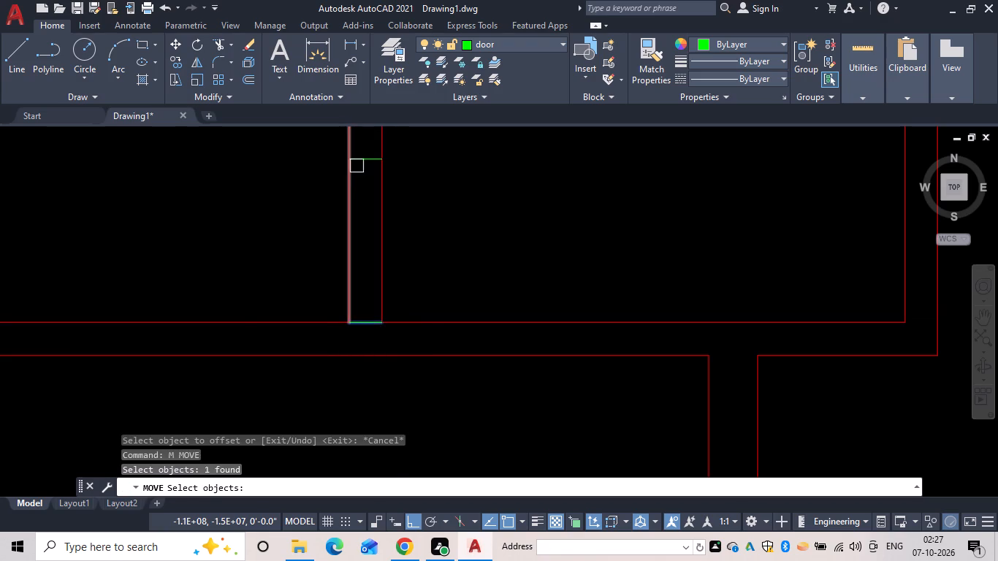
pyautogui.click(365, 159)
pyautogui.press('space')
pyautogui.click(363, 231)
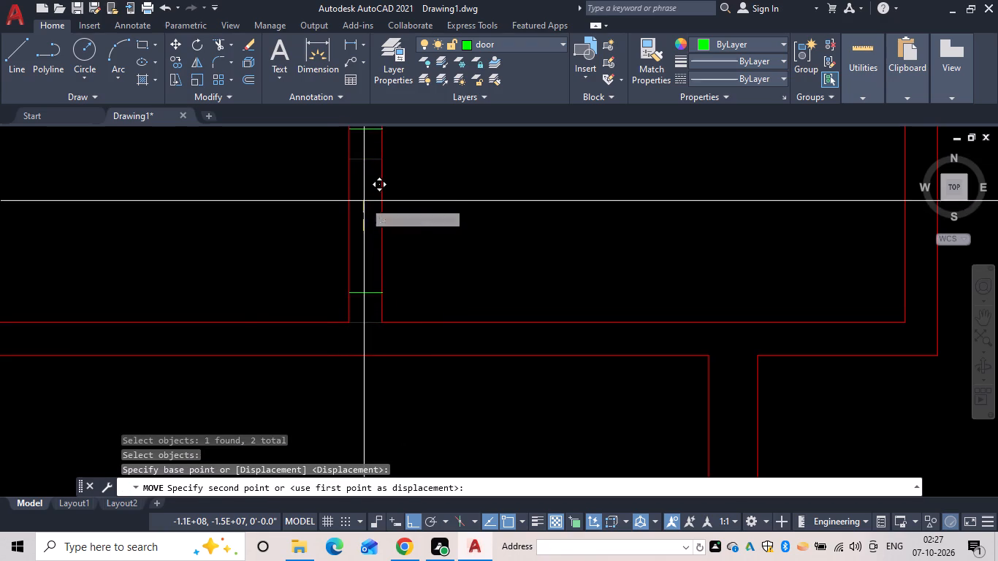
pyautogui.click(363, 197)
pyautogui.scroll(-1, 416, 230)
pyautogui.moveTo(416, 231); pyautogui.dragTo(414, 260, button='middle')
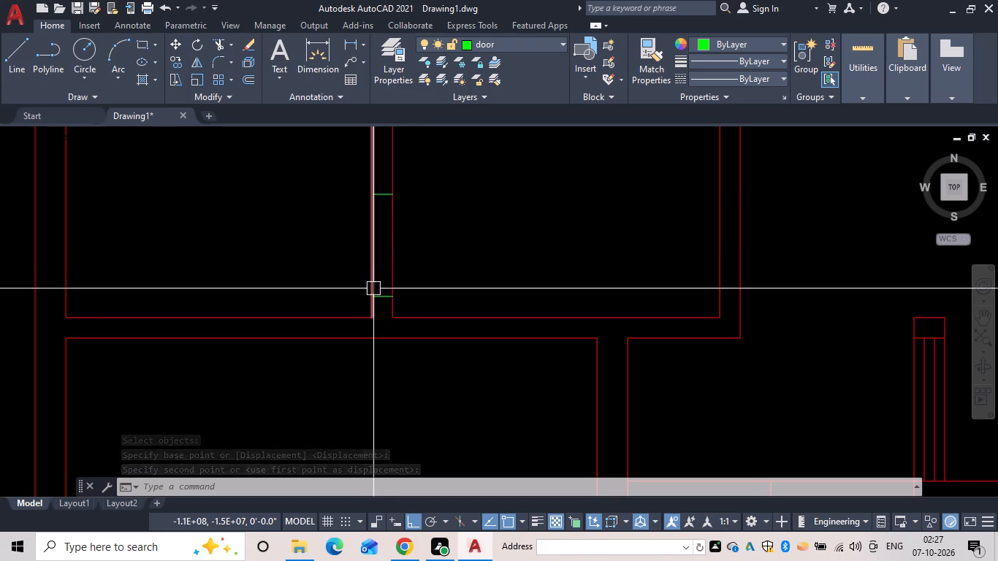
# Draw a 9" jamb line downward from the partition's lower corner across the wall above the lower-left room.
pyautogui.press('Escape')
pyautogui.write('l')
pyautogui.press('space')
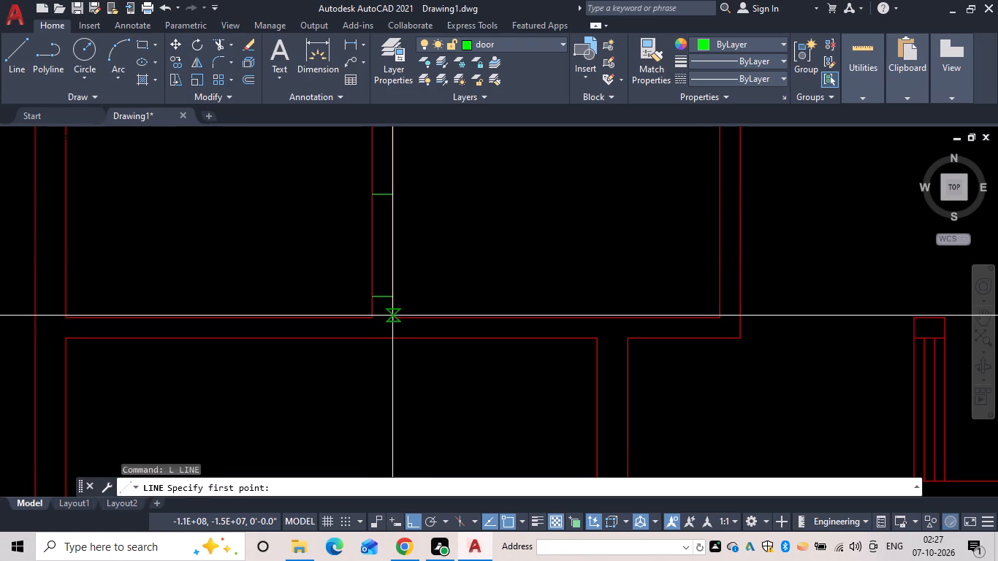
pyautogui.click(394, 318)
pyautogui.press('9')
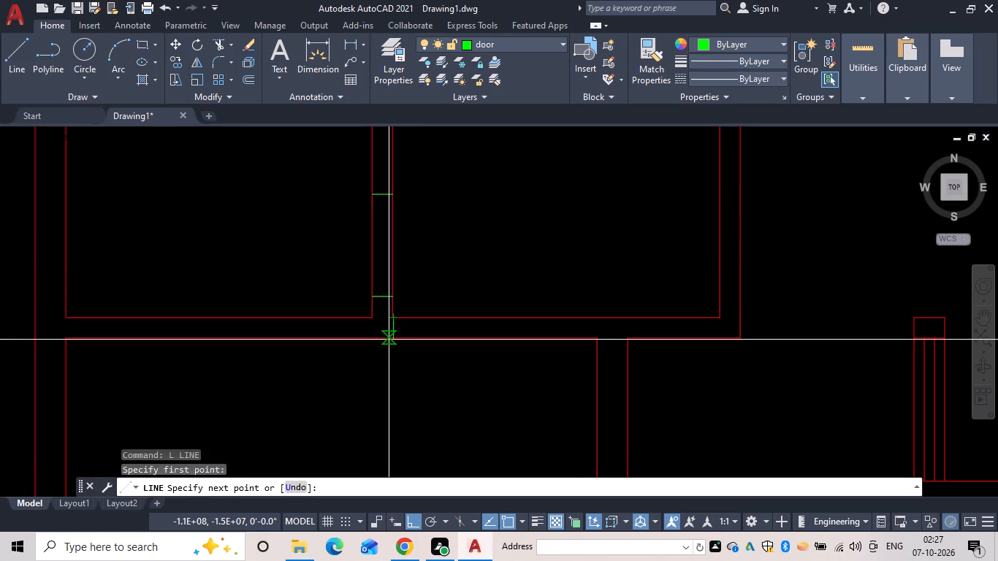
pyautogui.press('space')
pyautogui.press('space')
pyautogui.press('Escape')
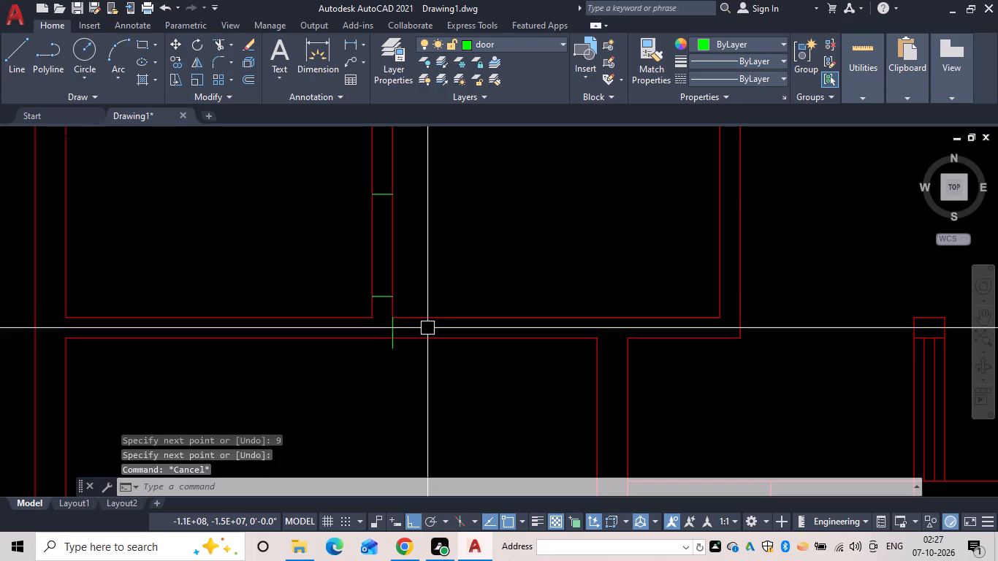
# Offset the new jamb line 2'6" to the right along that wall to mark the opening's other side.
pyautogui.write('of')
pyautogui.press('space')
pyautogui.press('space')
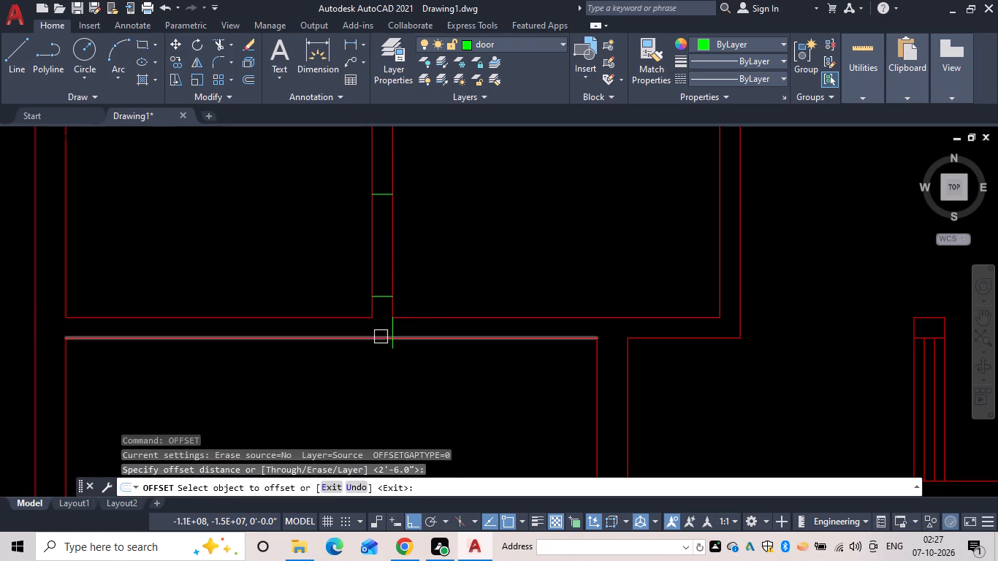
pyautogui.moveTo(395, 350); pyautogui.dragTo(430, 351)
pyautogui.click(448, 351)
pyautogui.press('Escape')
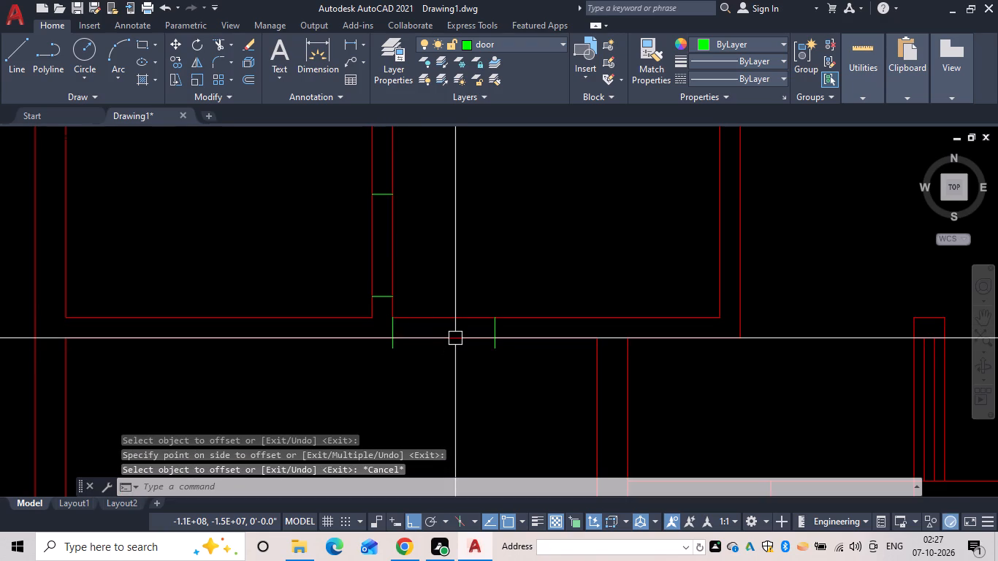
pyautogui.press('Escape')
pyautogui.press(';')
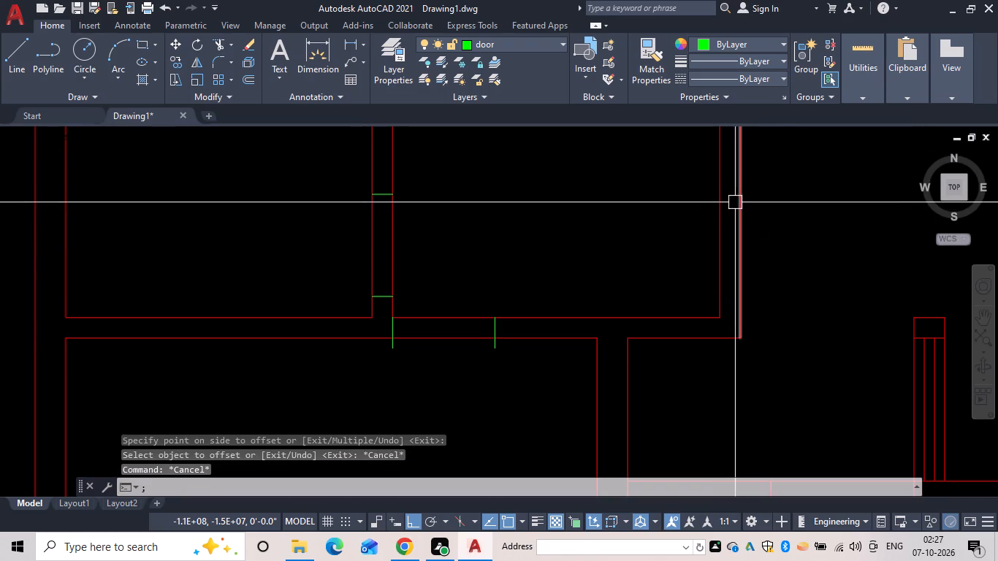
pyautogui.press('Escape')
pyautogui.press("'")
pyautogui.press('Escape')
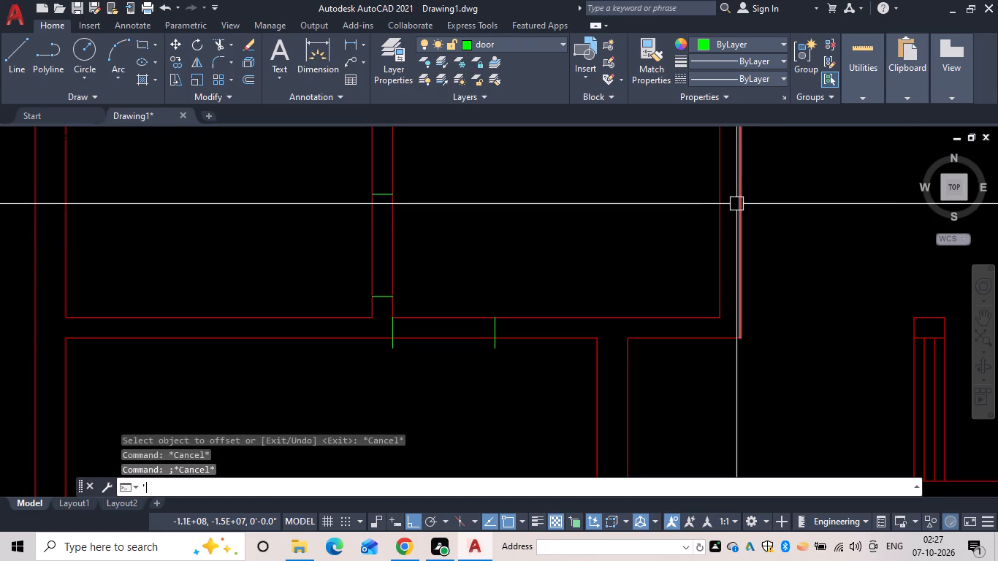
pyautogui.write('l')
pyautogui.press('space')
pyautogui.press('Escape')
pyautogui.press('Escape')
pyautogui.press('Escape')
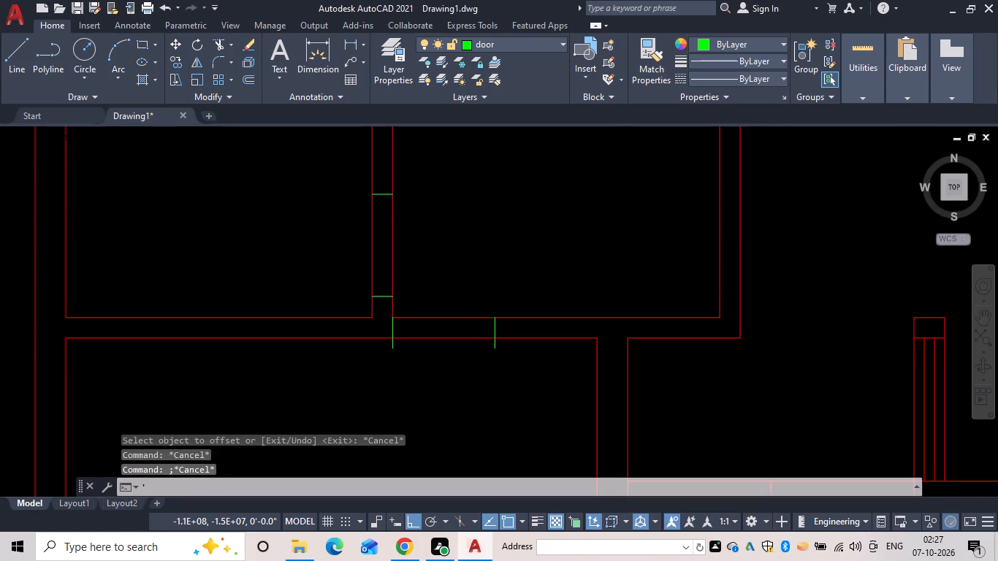
# Draw a 9" jamb line across the top end of the wall between the lower-left room and the staircase.
pyautogui.write('l')
pyautogui.press('space')
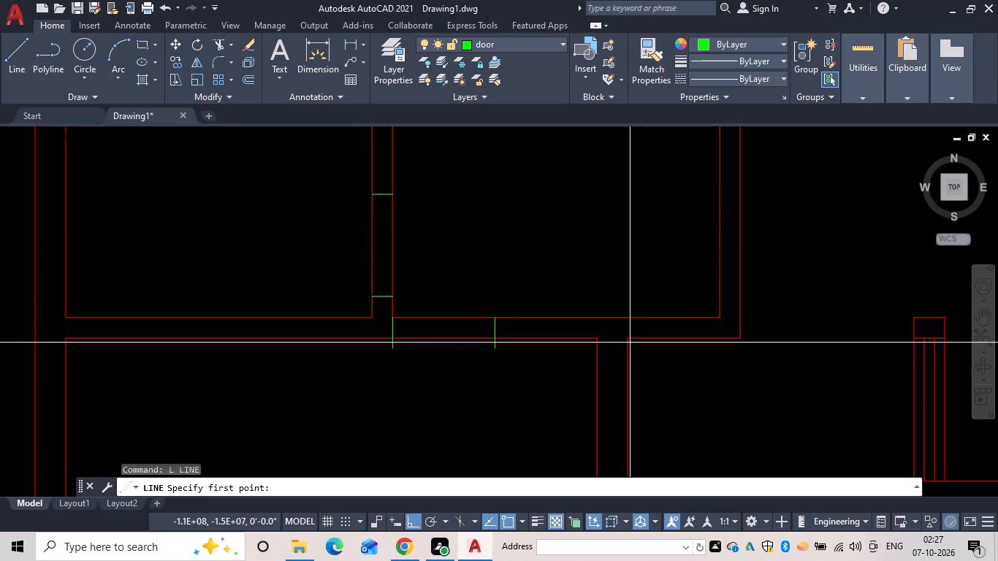
pyautogui.moveTo(629, 338); pyautogui.dragTo(609, 338)
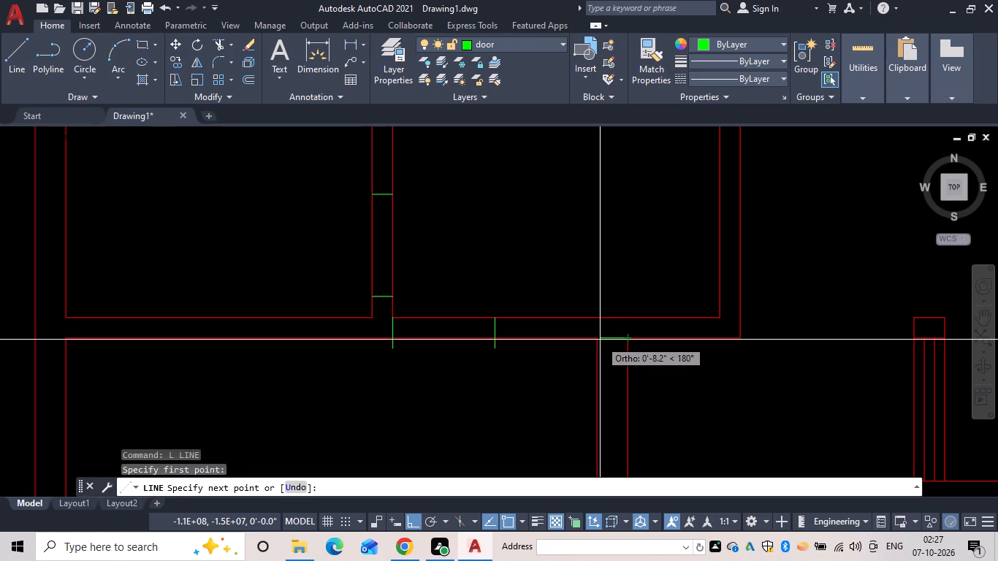
pyautogui.write('9')
pyautogui.press('space')
pyautogui.press('Escape')
pyautogui.press('Escape')
# Offset that jamb line 3' downward along the wall to mark the lower-left room's door opening.
pyautogui.write("of 3'")
pyautogui.press('space')
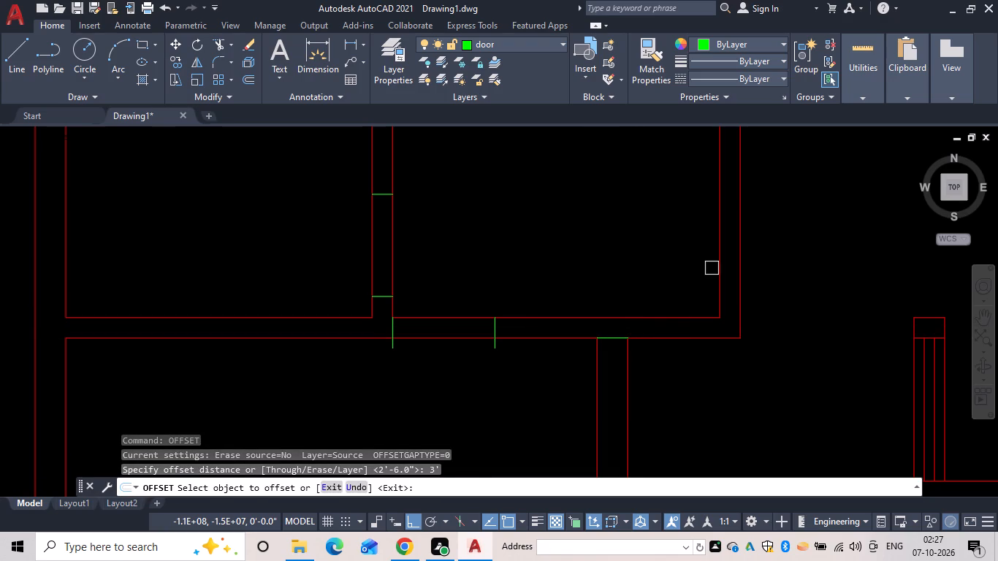
pyautogui.moveTo(619, 333); pyautogui.dragTo(619, 342)
pyautogui.scroll(-1, 622, 347)
pyautogui.moveTo(622, 347); pyautogui.dragTo(511, 60, button='middle')
pyautogui.scroll(1, 565, 2)
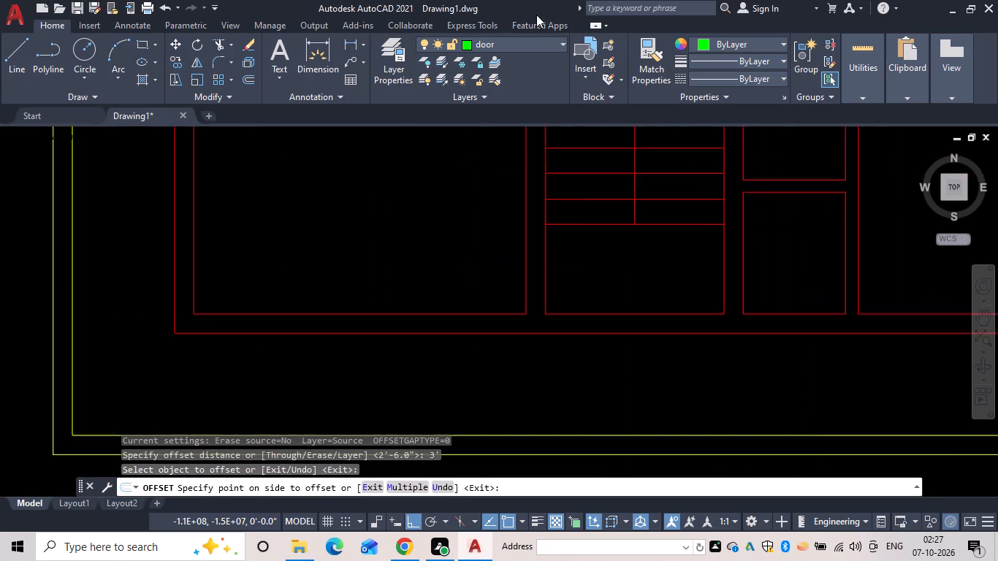
pyautogui.scroll(-1, 303, 259)
pyautogui.moveTo(298, 270); pyautogui.dragTo(256, 413, button='middle')
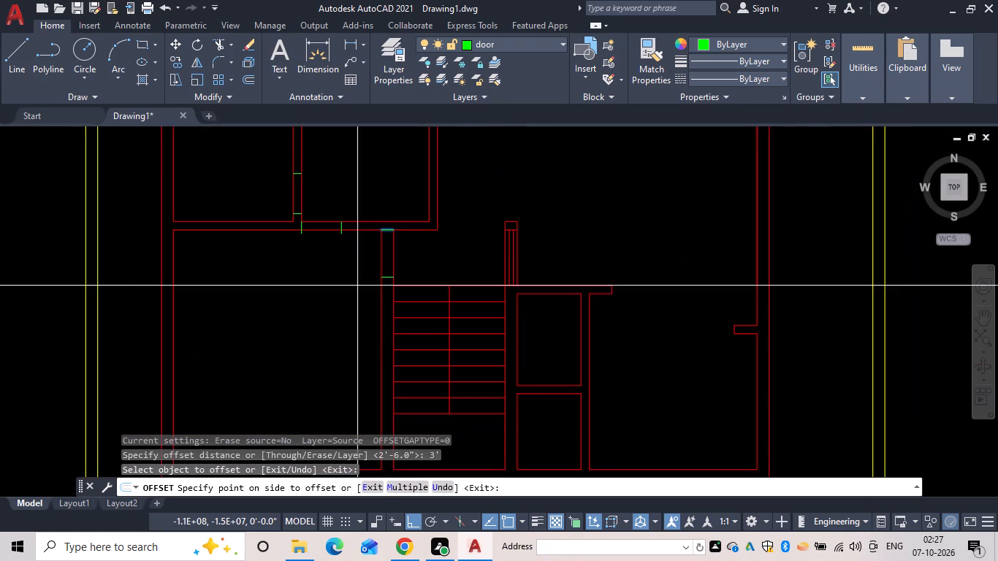
pyautogui.click(345, 294)
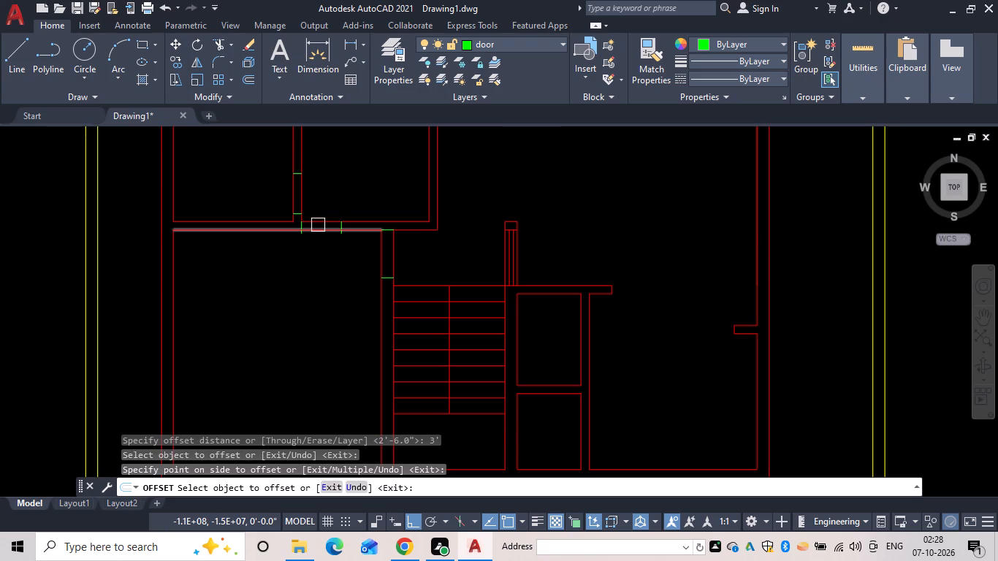
pyautogui.press('Escape')
# Draw a 9" jamb line rightward from the top-right corner of the lower small room beside the stairs, across its right wall.
pyautogui.write('l')
pyautogui.press('space')
pyautogui.scroll(1, 533, 397)
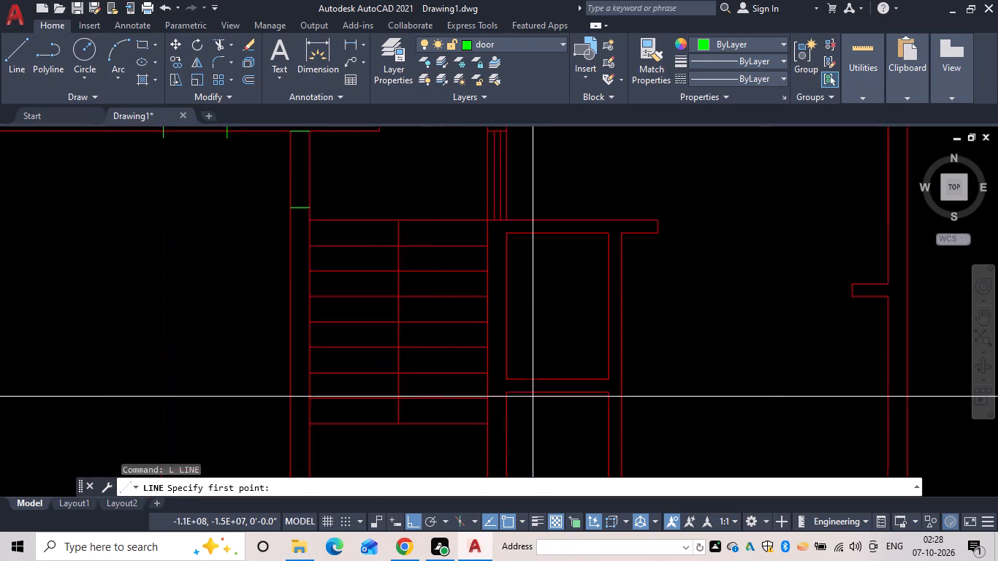
pyautogui.scroll(2, 533, 397)
pyautogui.scroll(-1, 638, 398)
pyautogui.moveTo(632, 400); pyautogui.dragTo(333, 335, button='middle')
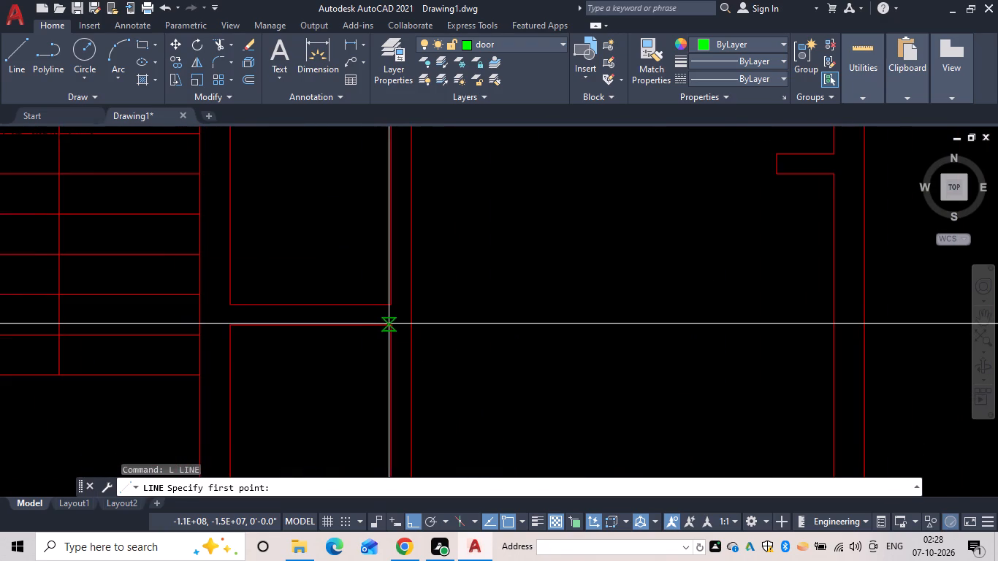
pyautogui.moveTo(395, 325); pyautogui.dragTo(413, 330)
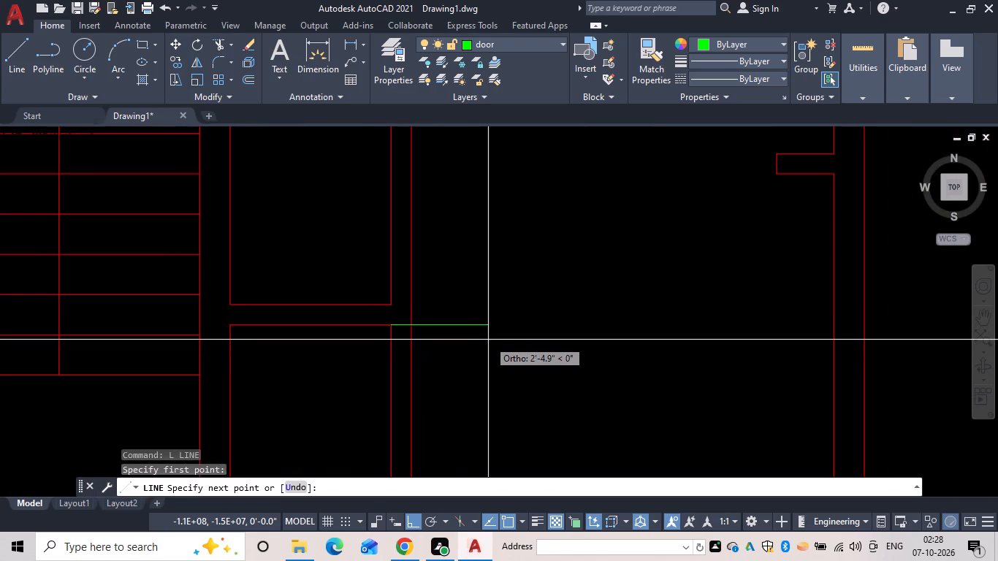
pyautogui.write('9')
pyautogui.press('space')
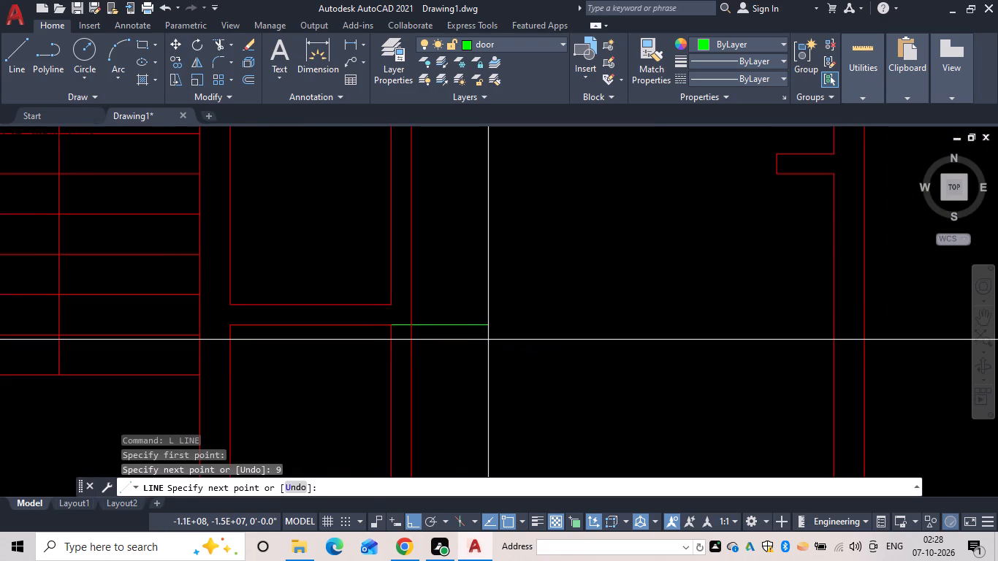
pyautogui.press('Escape')
# Offset the new jamb line 2'6" downward along the small room's right wall.
pyautogui.write("of 2'")
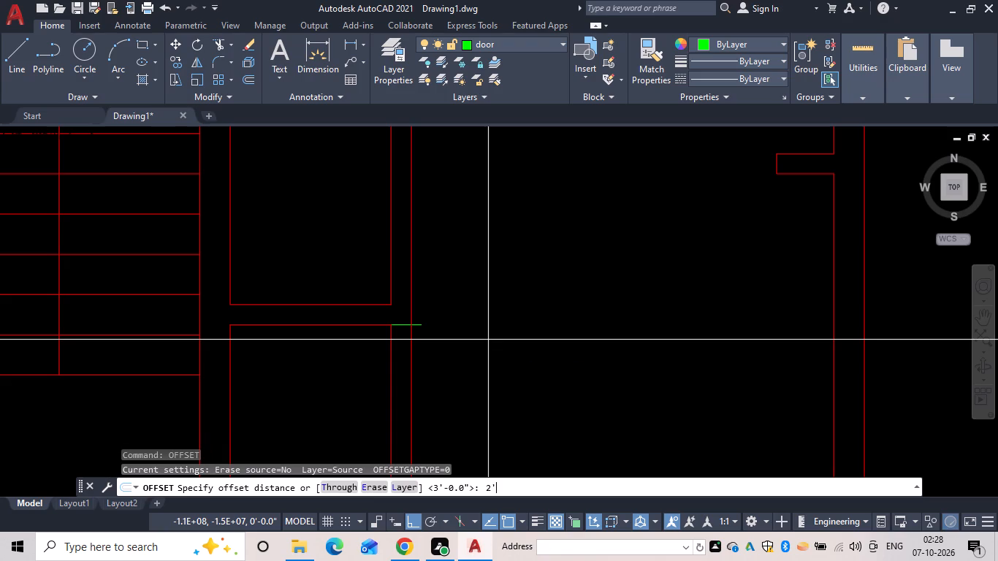
pyautogui.write('6"')
pyautogui.press('space')
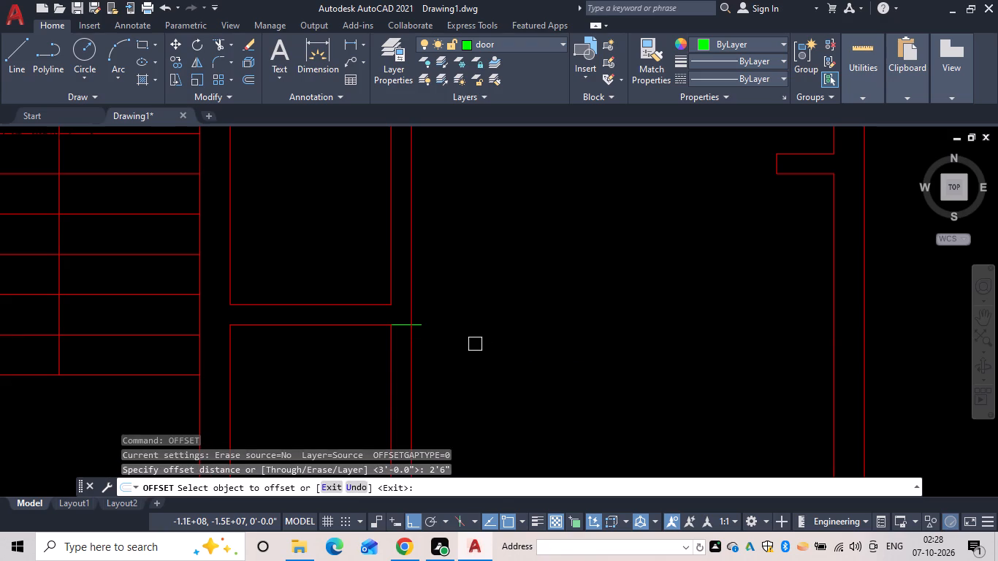
pyautogui.moveTo(422, 322); pyautogui.dragTo(425, 337)
pyautogui.click(430, 367)
pyautogui.scroll(-1, 430, 365)
pyautogui.moveTo(437, 389); pyautogui.dragTo(446, 389, button='middle')
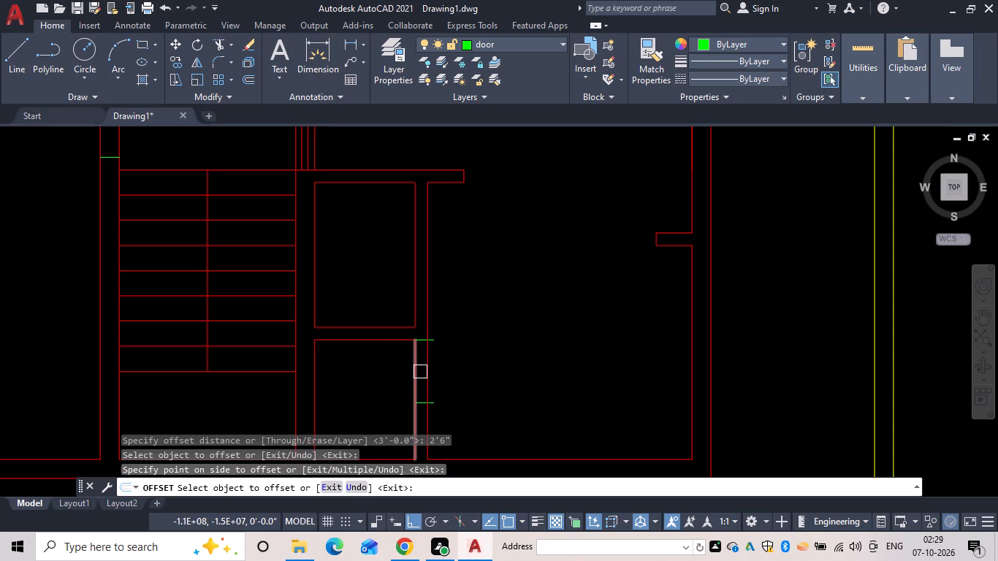
pyautogui.press('Escape')
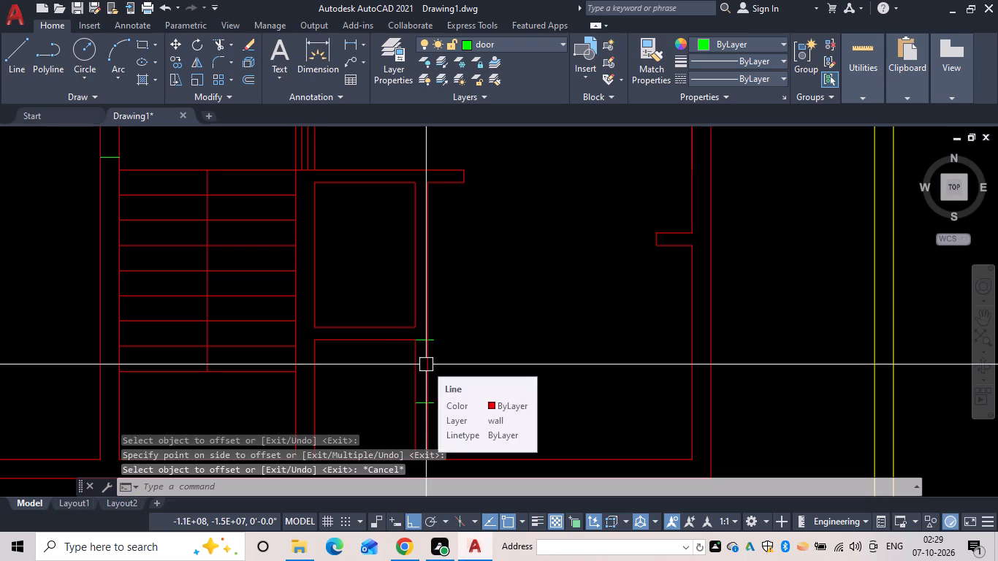
pyautogui.press('Escape')
# Draw a 9" jamb line downward across the outer wall below the lower small room, near the room's right corner.
pyautogui.write('l')
pyautogui.press('space')
pyautogui.moveTo(403, 433); pyautogui.dragTo(401, 433, button='middle')
pyautogui.scroll(-1, 402, 433)
pyautogui.moveTo(401, 433); pyautogui.dragTo(414, 378, button='middle')
pyautogui.scroll(2, 402, 408)
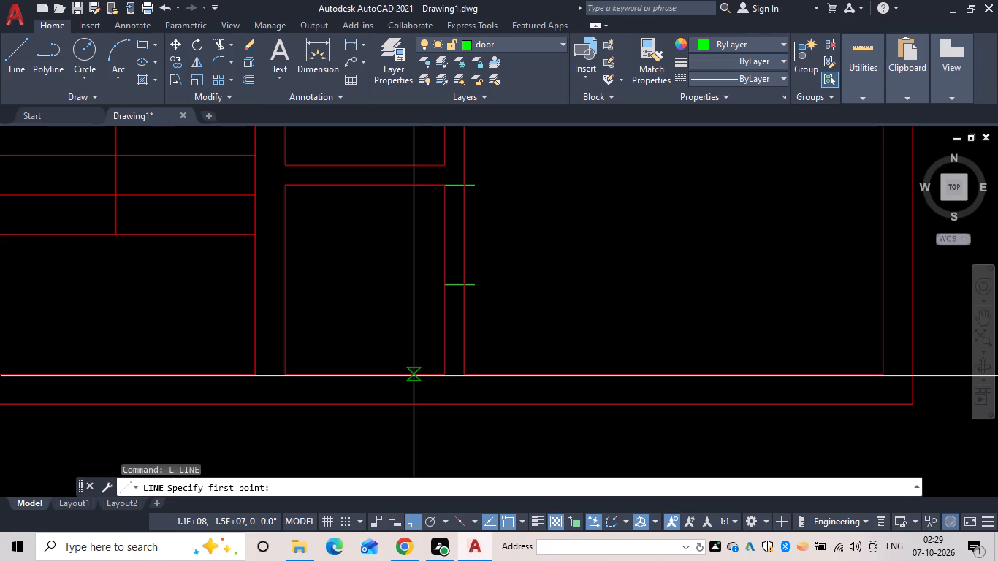
pyautogui.click(414, 376)
pyautogui.press('9')
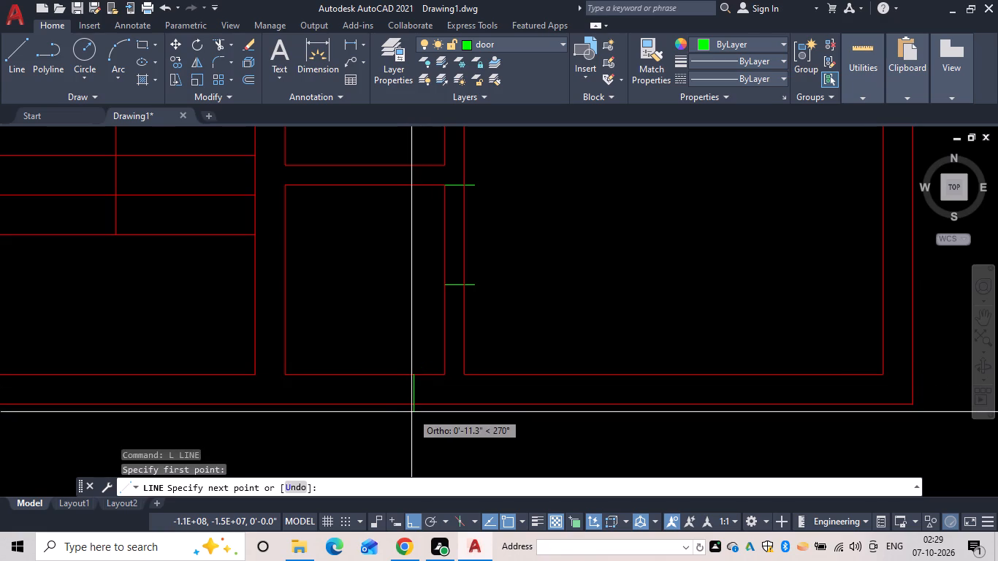
pyautogui.press('space')
pyautogui.press('Escape')
# Offset the outer-wall jamb line 2'6" to the left to mark the opening's other side.
pyautogui.write('of')
pyautogui.press('space')
pyautogui.press('space')
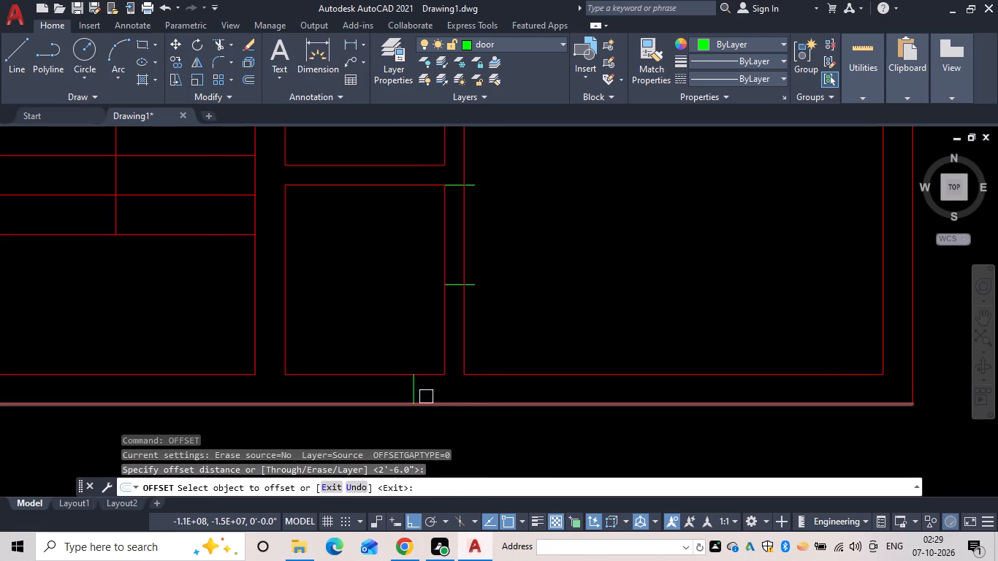
pyautogui.moveTo(415, 389); pyautogui.dragTo(361, 401)
pyautogui.click(338, 402)
pyautogui.press('Escape')
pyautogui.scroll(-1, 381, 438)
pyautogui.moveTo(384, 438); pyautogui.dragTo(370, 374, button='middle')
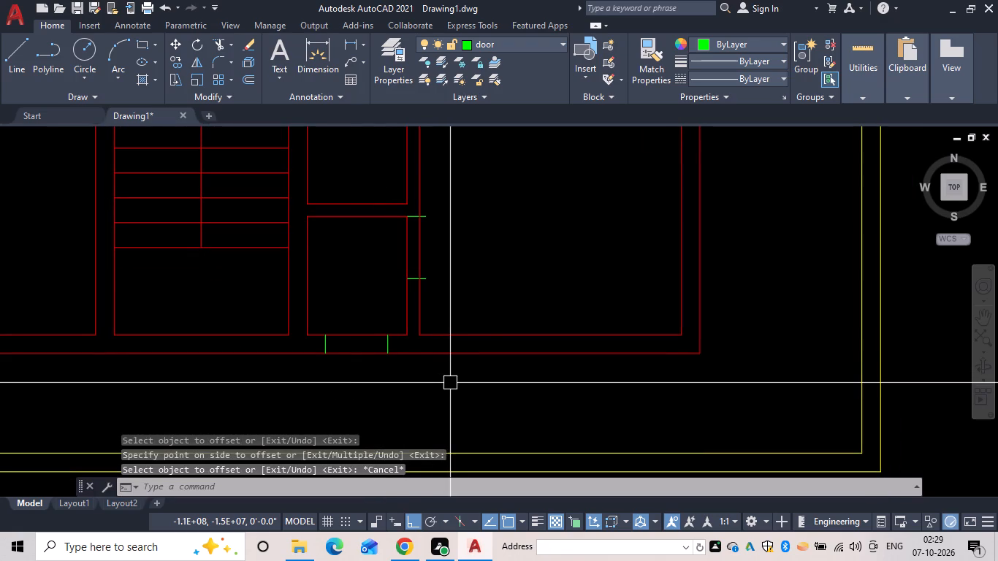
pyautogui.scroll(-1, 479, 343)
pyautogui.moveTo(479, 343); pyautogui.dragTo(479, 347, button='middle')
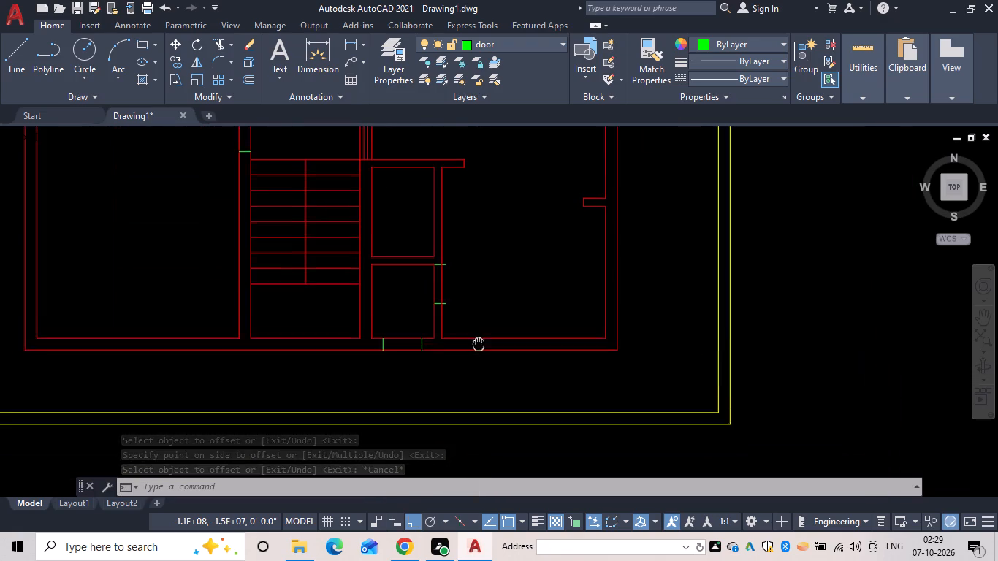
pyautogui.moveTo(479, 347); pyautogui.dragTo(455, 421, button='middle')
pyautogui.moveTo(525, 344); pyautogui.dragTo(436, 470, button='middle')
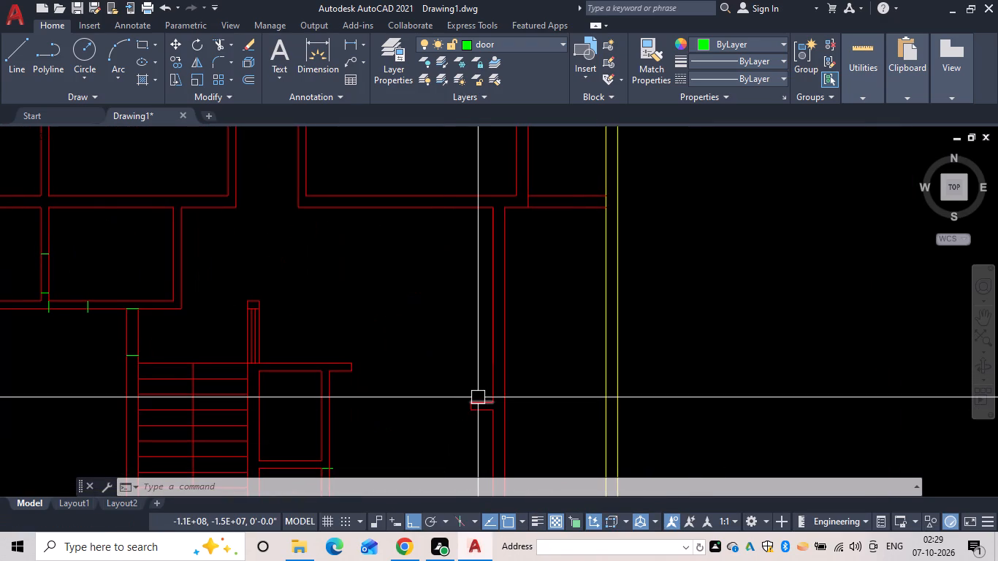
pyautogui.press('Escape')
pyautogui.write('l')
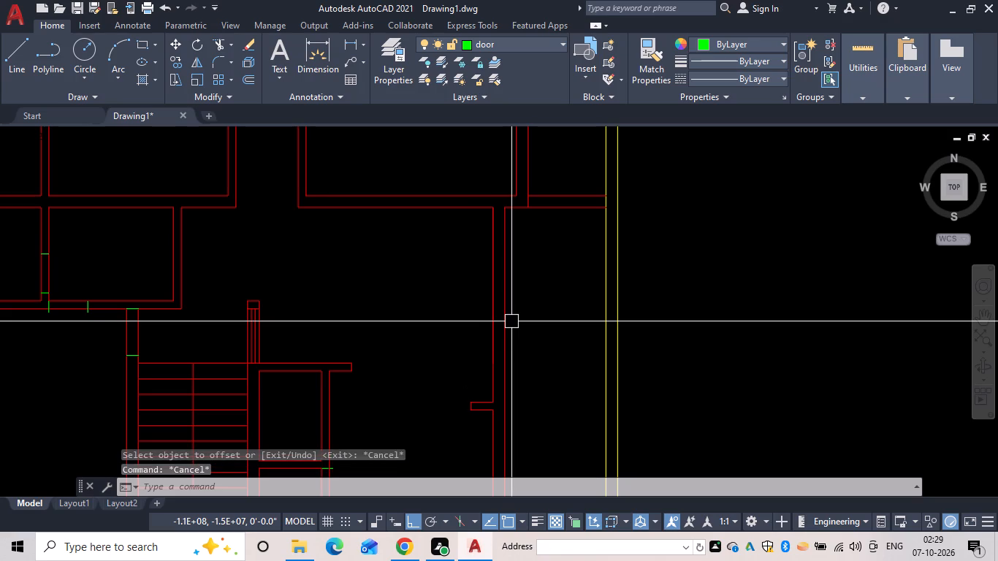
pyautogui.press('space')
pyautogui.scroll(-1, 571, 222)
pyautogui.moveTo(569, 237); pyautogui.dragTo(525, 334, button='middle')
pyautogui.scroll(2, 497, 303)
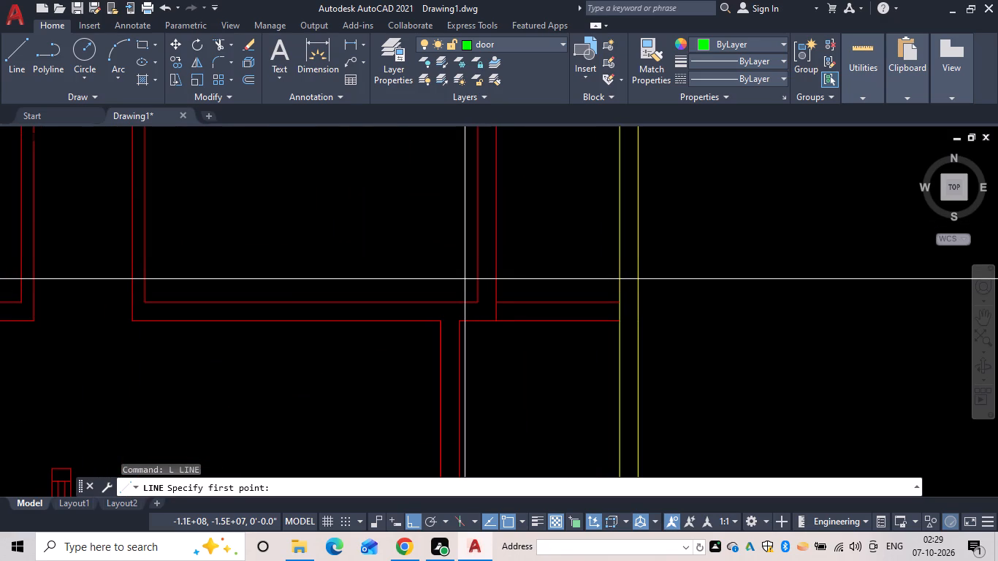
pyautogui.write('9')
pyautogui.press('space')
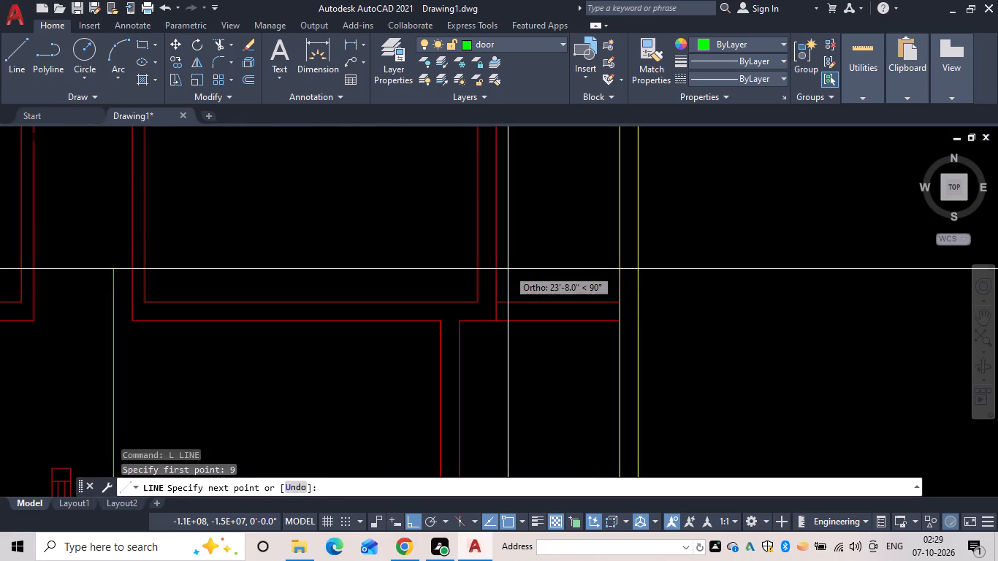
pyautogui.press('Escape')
# Draw a 9" jamb line leftward across the large right-hand room's right wall, just above its lower corner.
pyautogui.scroll(-2, 495, 270)
pyautogui.moveTo(491, 266); pyautogui.dragTo(490, 259, button='middle')
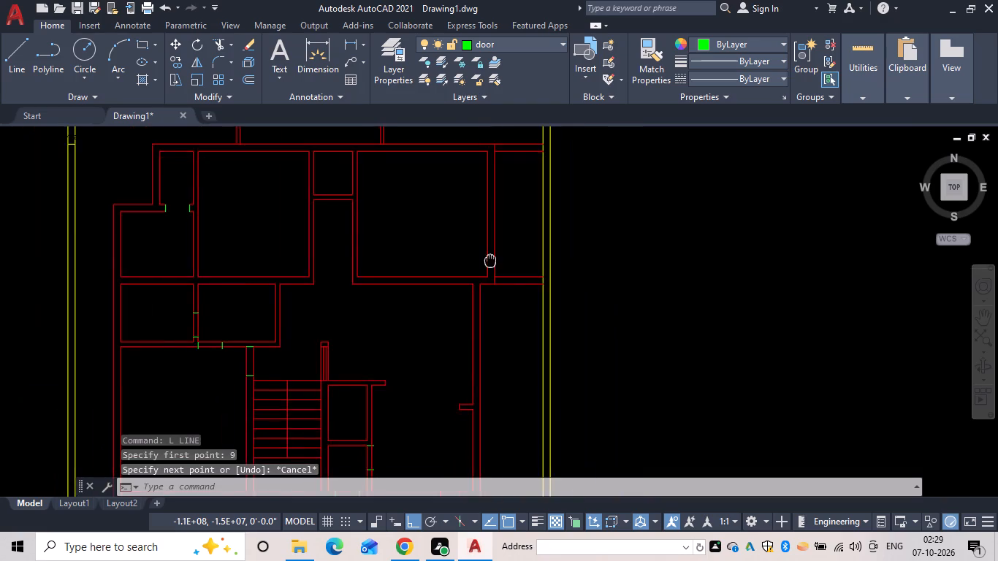
pyautogui.moveTo(490, 259); pyautogui.dragTo(469, 211, button='middle')
pyautogui.press('l')
pyautogui.press('space')
pyautogui.scroll(2, 471, 229)
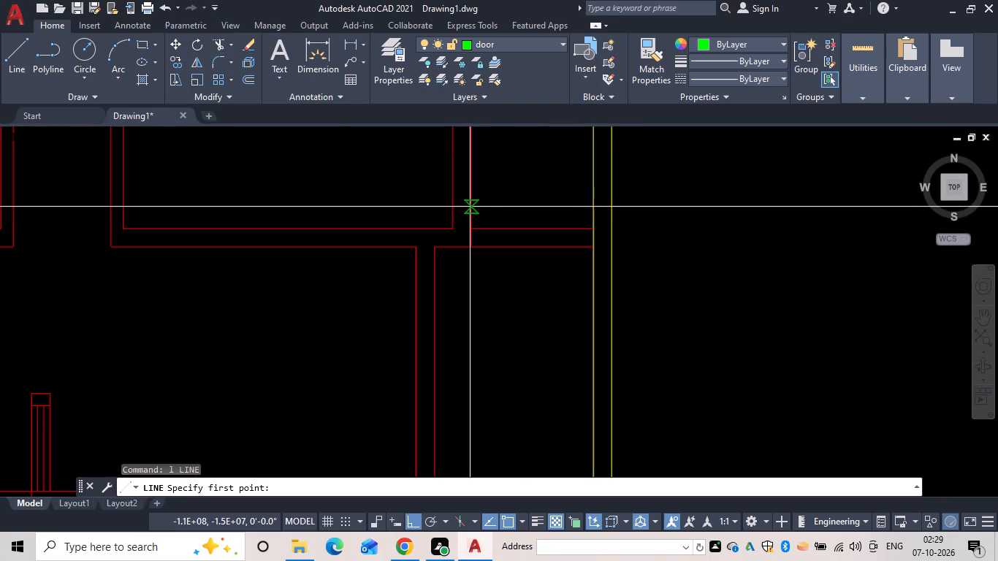
pyautogui.click(471, 207)
pyautogui.write('9')
pyautogui.press('space')
pyautogui.press('space')
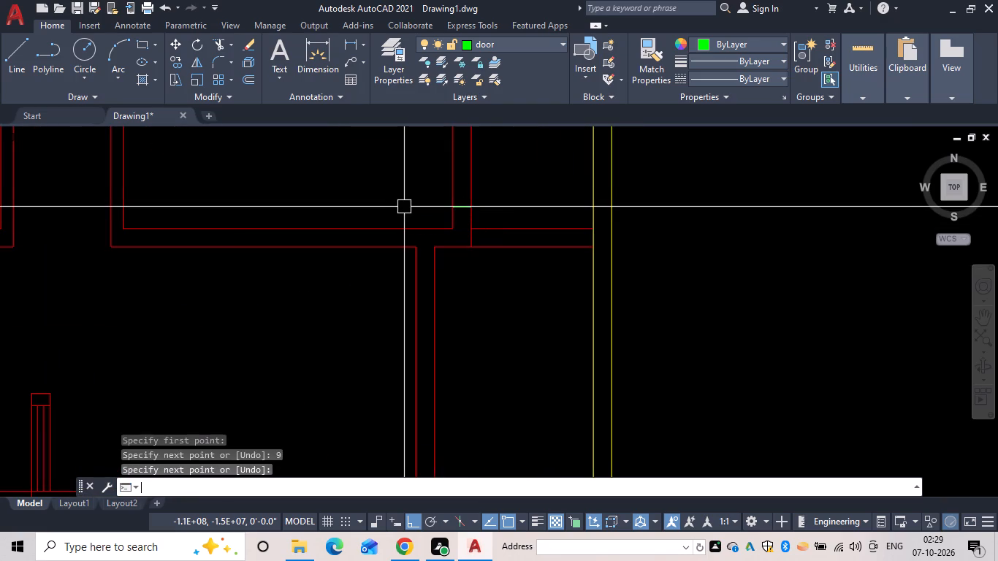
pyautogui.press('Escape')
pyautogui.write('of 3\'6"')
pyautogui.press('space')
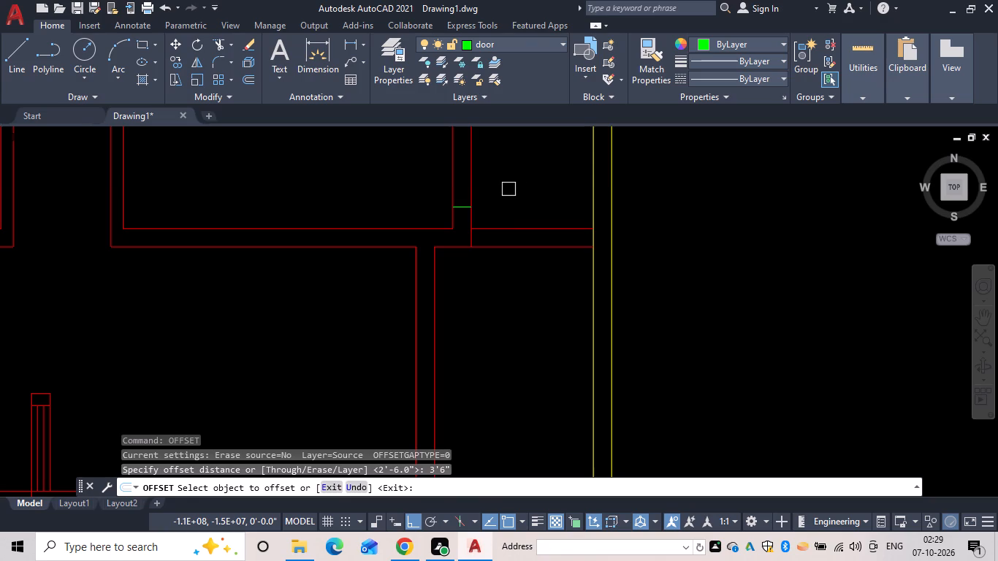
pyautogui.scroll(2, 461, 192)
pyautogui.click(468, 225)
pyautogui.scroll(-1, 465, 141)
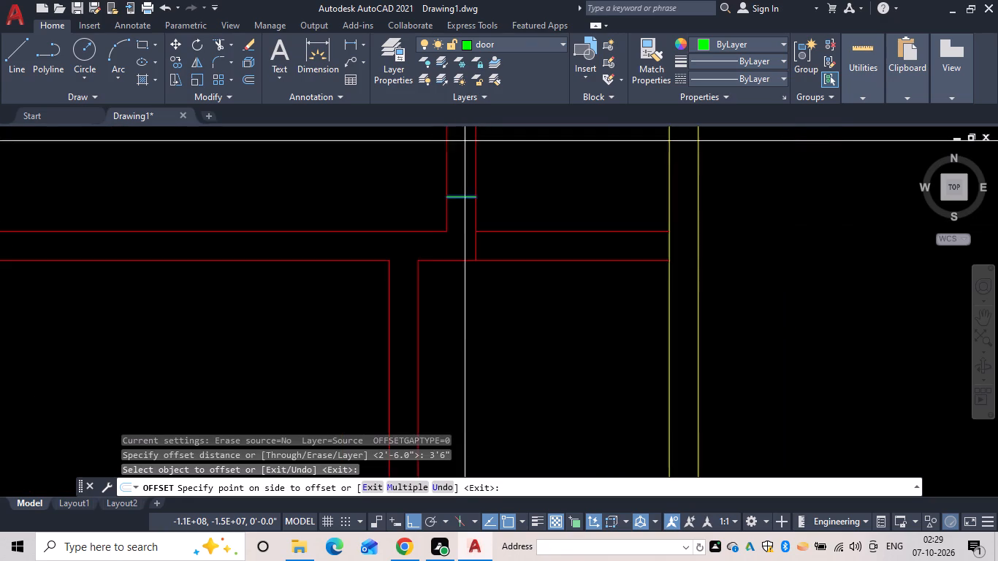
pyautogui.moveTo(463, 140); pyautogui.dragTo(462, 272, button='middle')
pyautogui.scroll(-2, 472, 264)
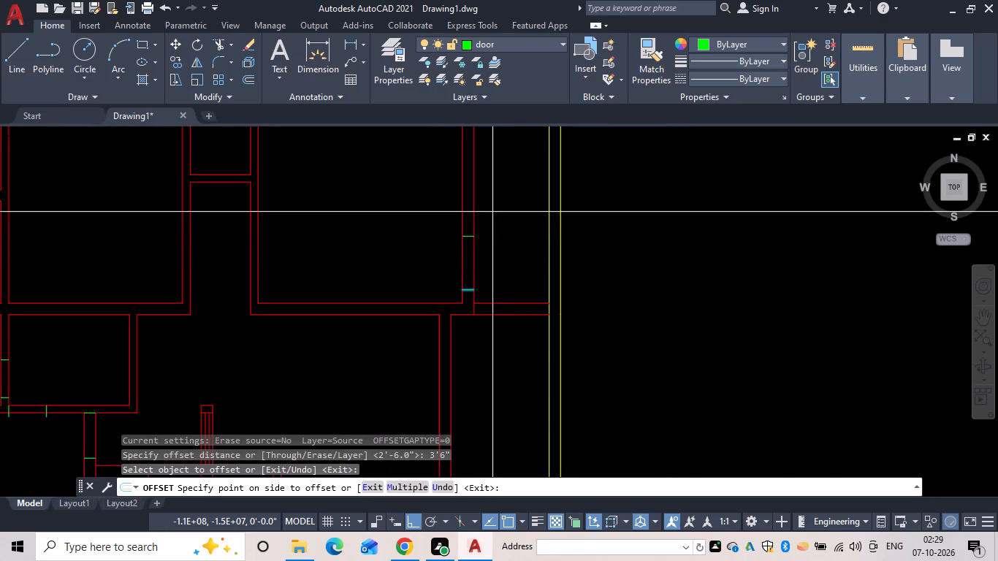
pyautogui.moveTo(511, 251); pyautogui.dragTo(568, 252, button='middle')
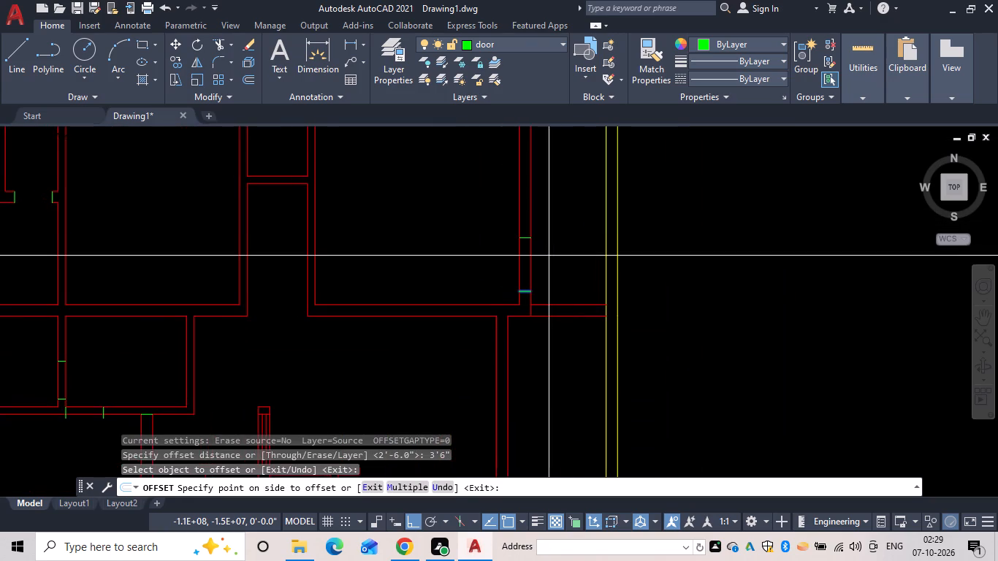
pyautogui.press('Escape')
# Draw a 9" jamb line leftward from the central passage's left wall line, just below the passage's top end.
pyautogui.moveTo(392, 239); pyautogui.dragTo(535, 269, button='middle')
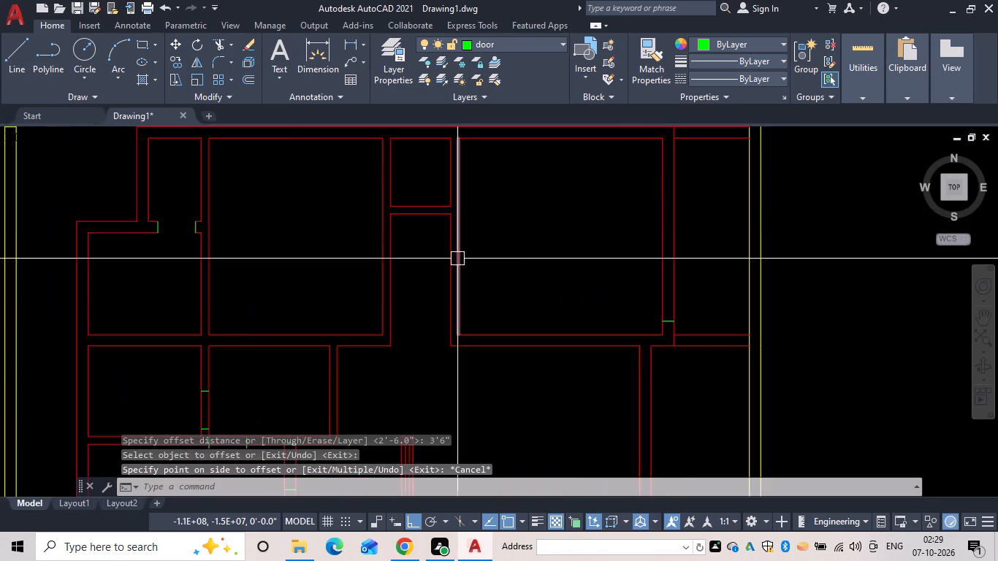
pyautogui.scroll(-1, 411, 233)
pyautogui.moveTo(411, 233); pyautogui.dragTo(435, 272, button='middle')
pyautogui.scroll(3, 438, 281)
pyautogui.press('Escape')
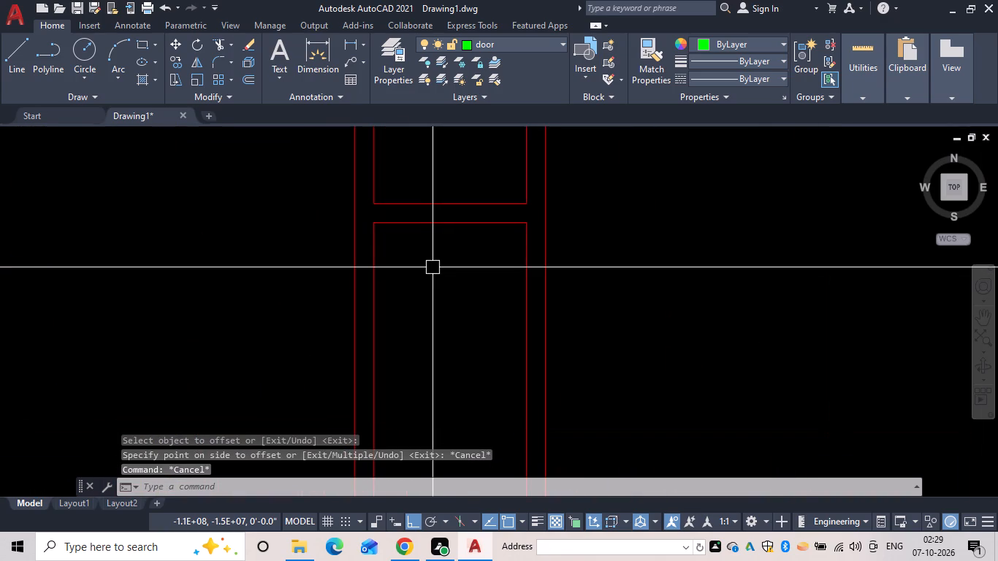
pyautogui.write('l')
pyautogui.press('space')
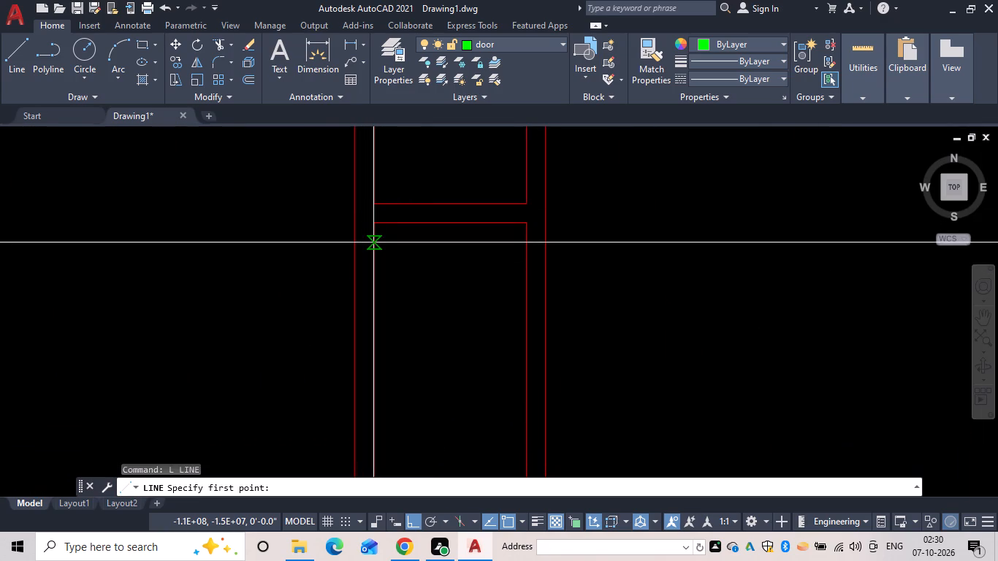
pyautogui.moveTo(373, 243); pyautogui.dragTo(367, 244)
pyautogui.write('9')
pyautogui.press('space')
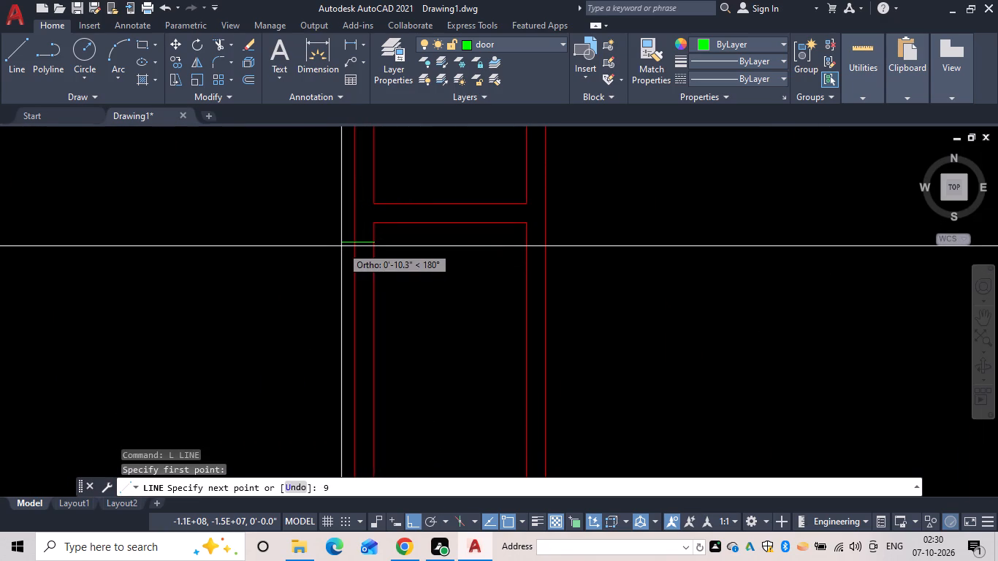
pyautogui.scroll(1, 337, 263)
pyautogui.press('Escape')
# Offset the passage jamb line 3' downward to mark the other side of the door opening.
pyautogui.write("of 3'")
pyautogui.press('space')
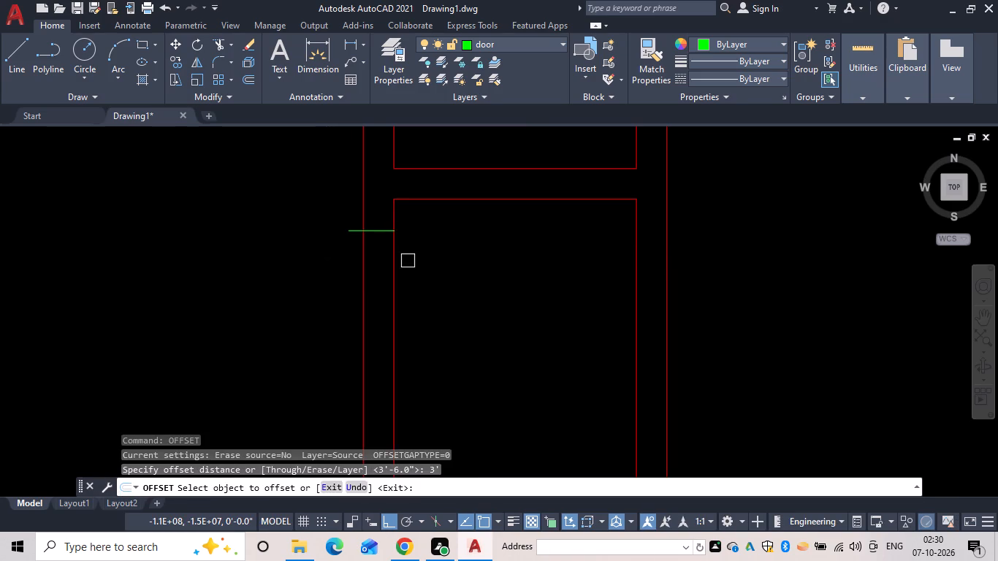
pyautogui.moveTo(350, 227); pyautogui.dragTo(346, 243)
pyautogui.click(341, 273)
pyautogui.scroll(-2, 360, 286)
pyautogui.moveTo(360, 286); pyautogui.dragTo(362, 281, button='middle')
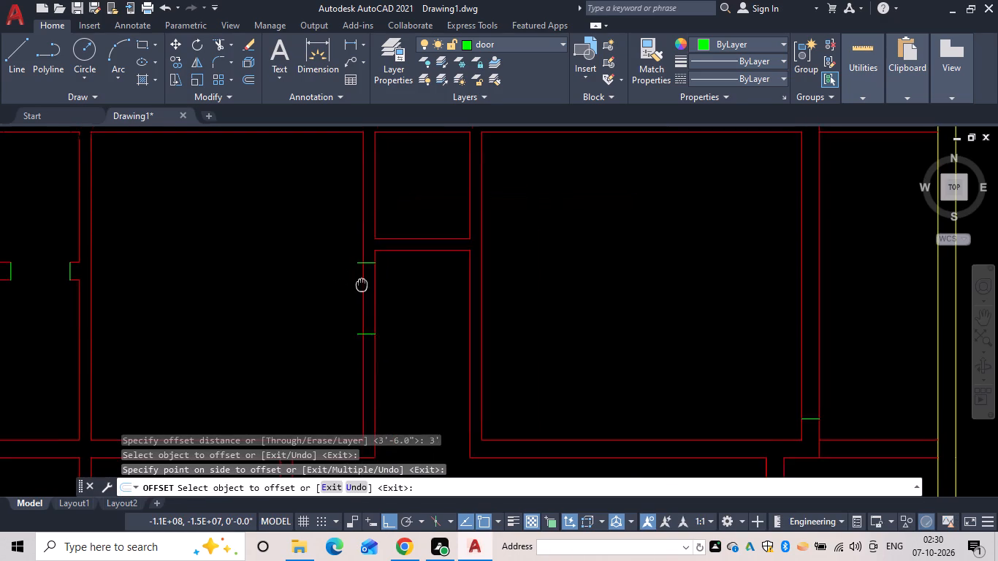
pyautogui.moveTo(362, 281); pyautogui.dragTo(364, 264, button='middle')
pyautogui.press('Escape')
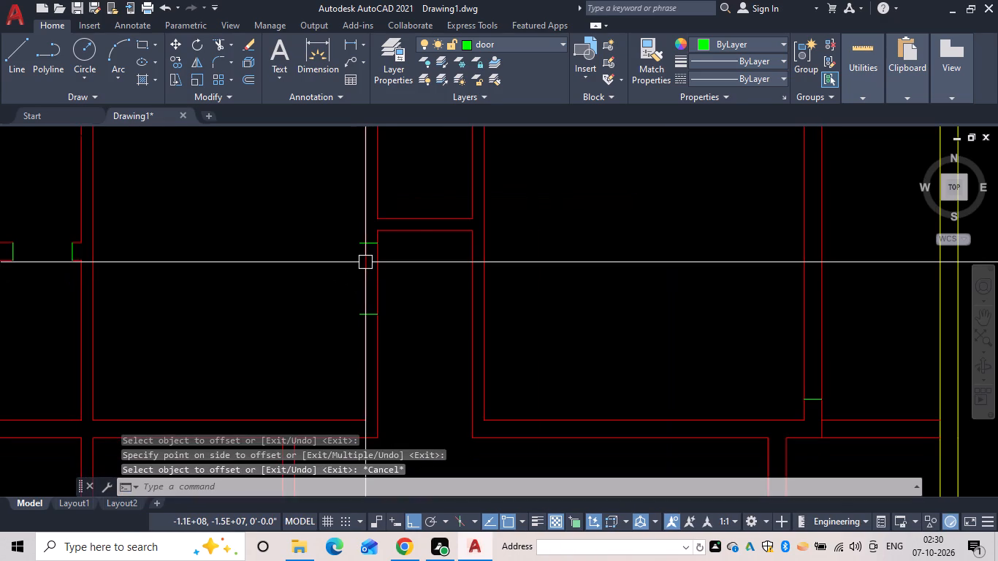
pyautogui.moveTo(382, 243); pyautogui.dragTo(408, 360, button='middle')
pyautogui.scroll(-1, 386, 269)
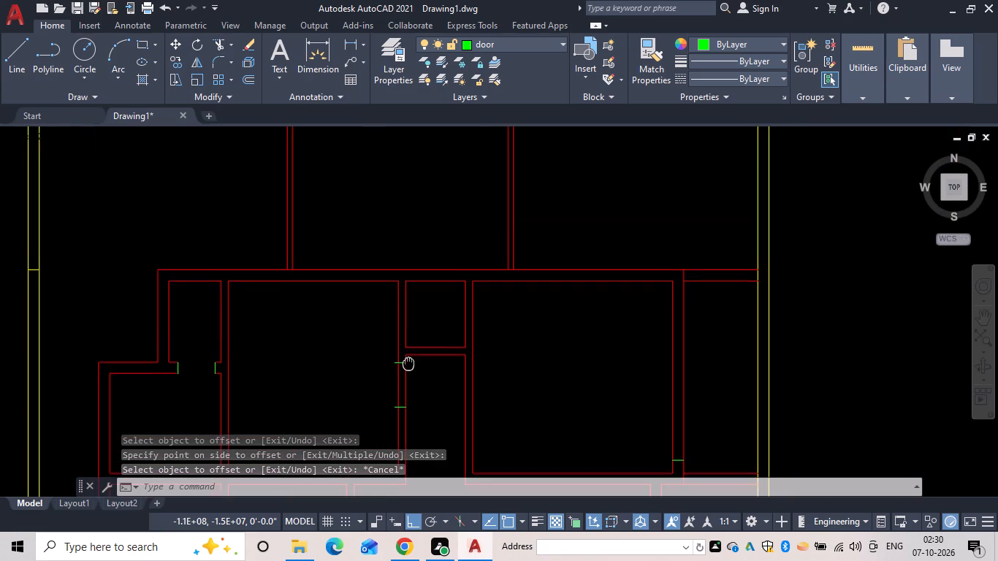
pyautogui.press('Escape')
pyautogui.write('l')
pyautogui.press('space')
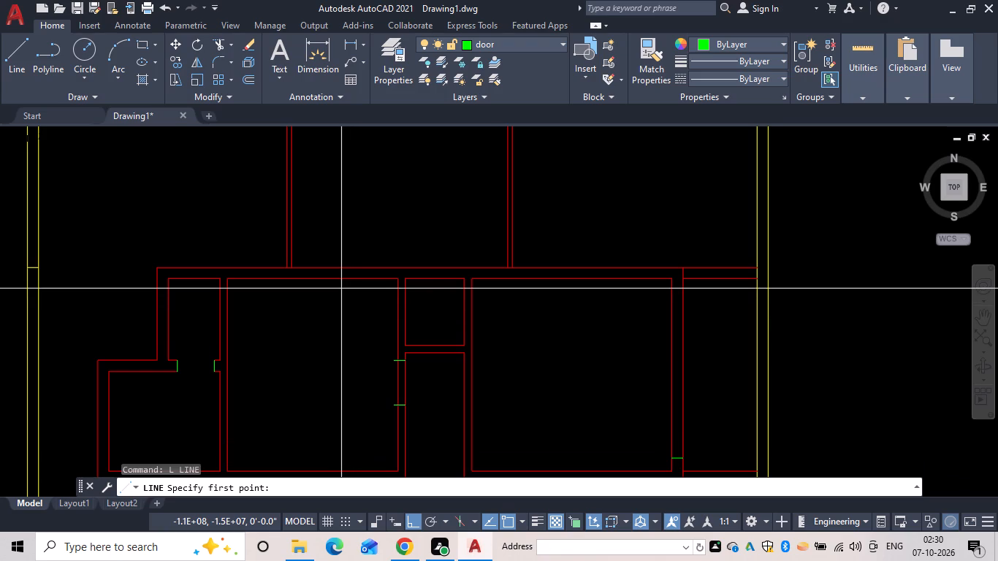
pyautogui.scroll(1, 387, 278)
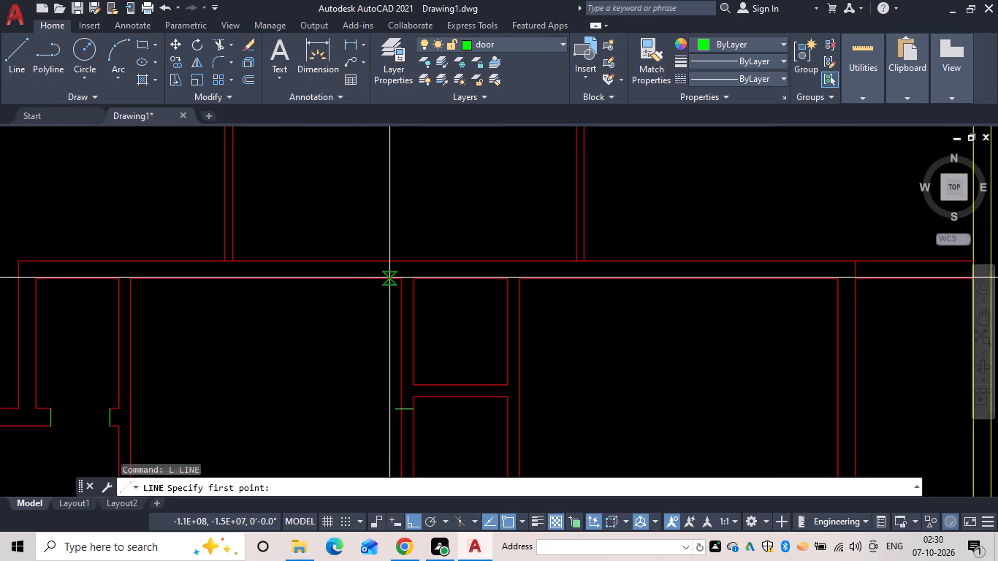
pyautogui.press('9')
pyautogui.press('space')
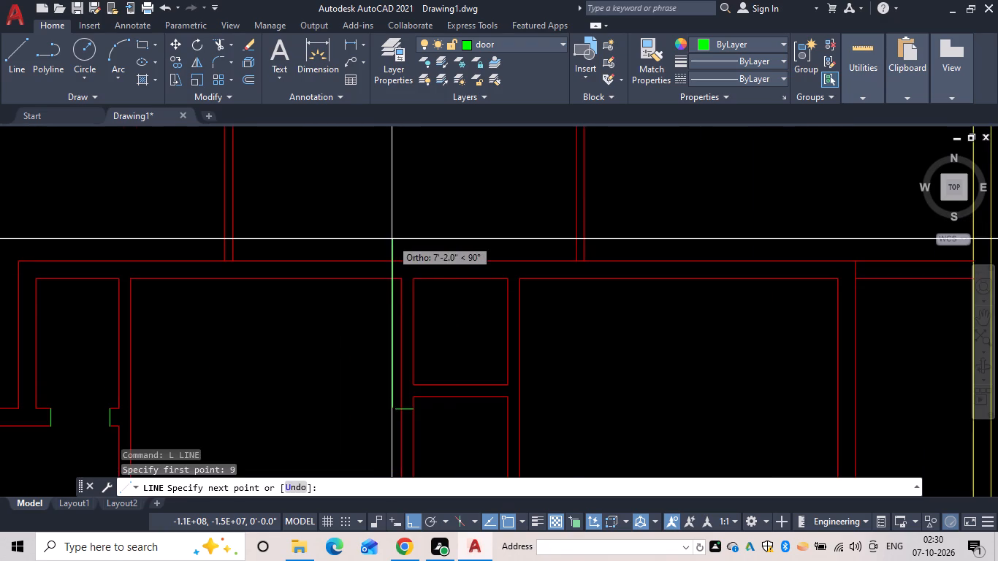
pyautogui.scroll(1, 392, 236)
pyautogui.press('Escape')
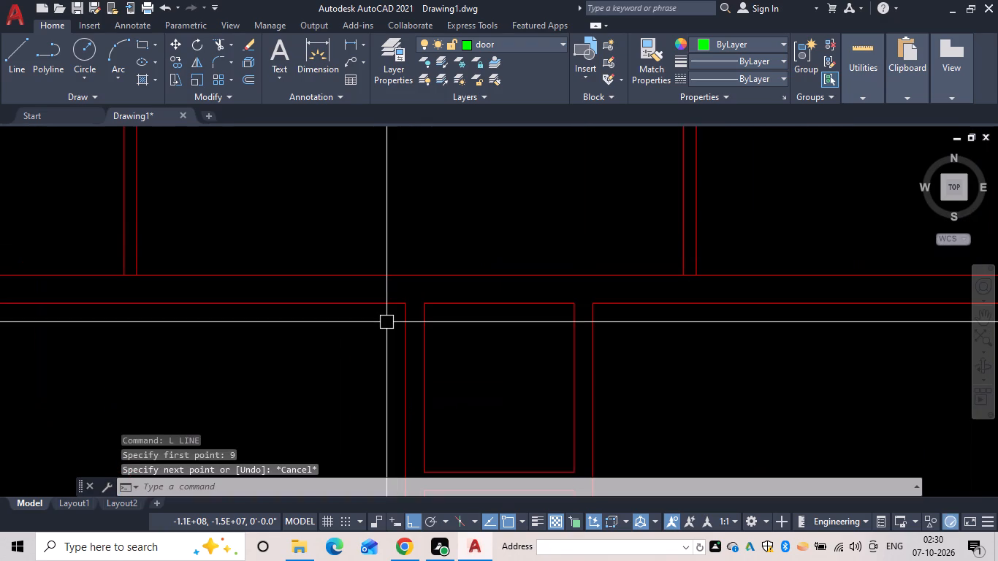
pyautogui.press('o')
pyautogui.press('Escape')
# Draw a vertical jamb line upward across the top wall of the large room beside the passage, near its upper-right corner.
pyautogui.write('l')
pyautogui.press('space')
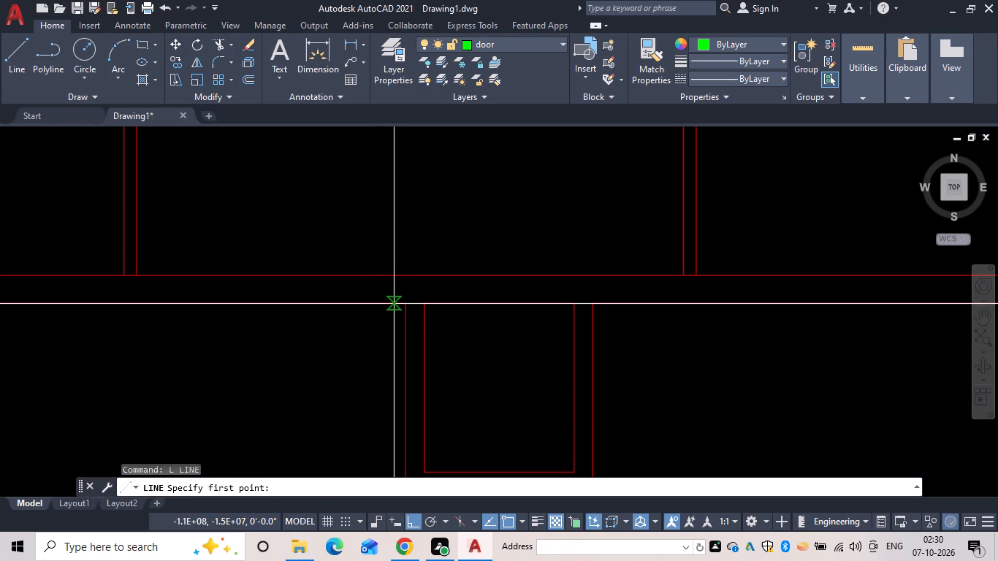
pyautogui.moveTo(392, 305); pyautogui.dragTo(391, 291)
pyautogui.moveTo(405, 237); pyautogui.dragTo(391, 257)
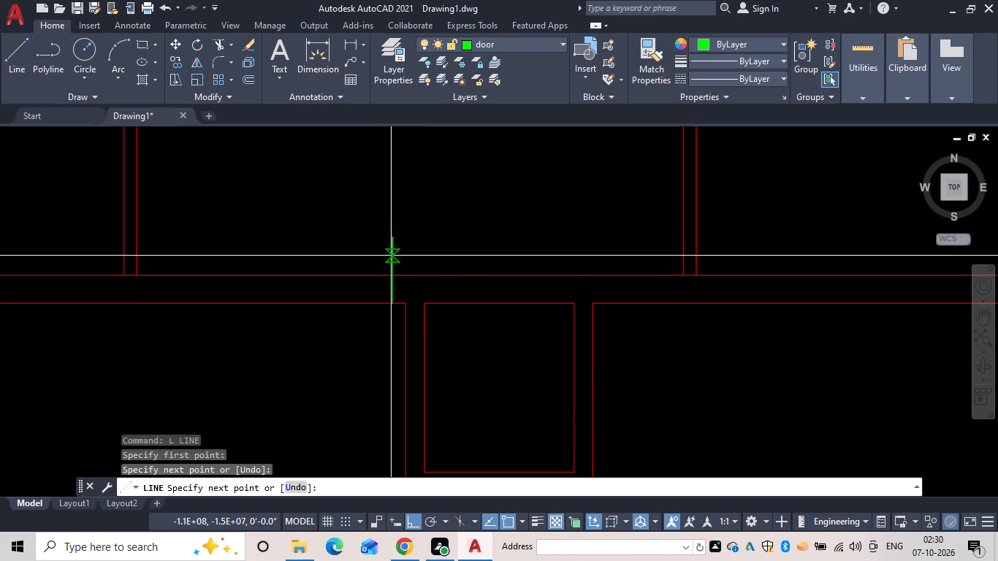
pyautogui.press('Escape')
# Offset the top-wall jamb line 3' to the left to mark the opening's other side.
pyautogui.write("of 3'")
pyautogui.press('space')
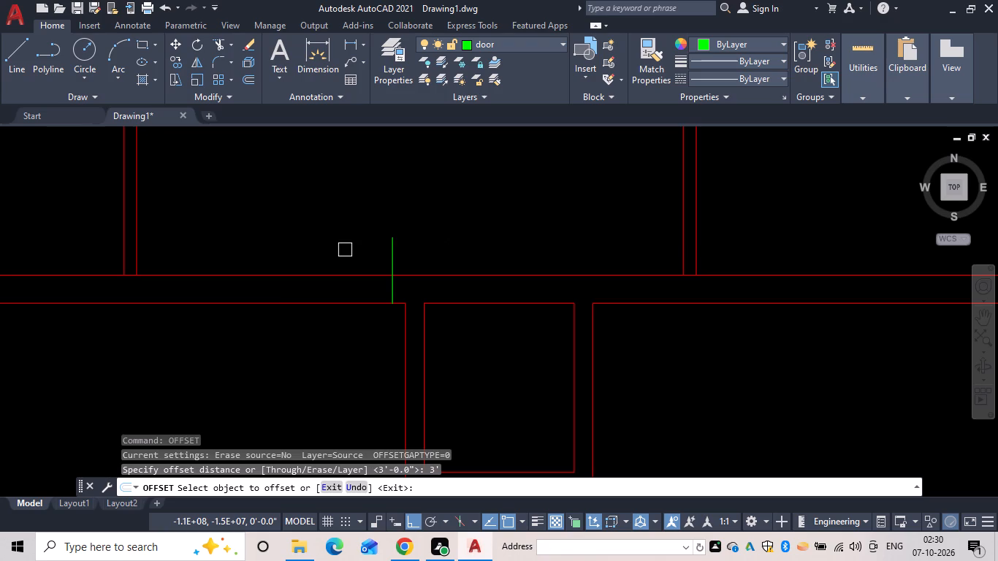
pyautogui.moveTo(392, 242); pyautogui.dragTo(378, 243)
pyautogui.click(331, 240)
pyautogui.press('Escape')
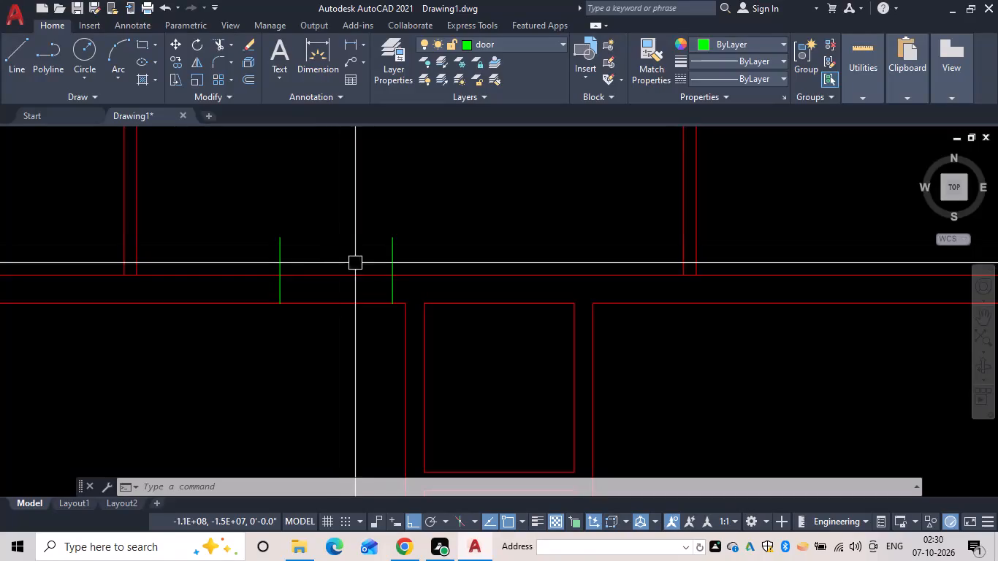
# Trim the wall lines between the two top-wall jambs and the jamb ends projecting above the wall.
pyautogui.press('Escape')
pyautogui.write('ttt')
pyautogui.press('space')
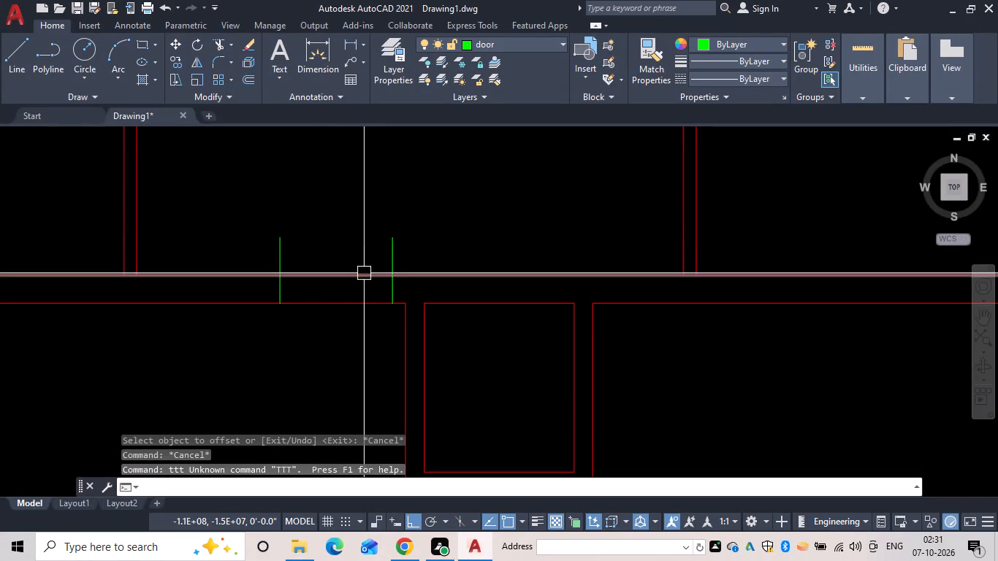
pyautogui.press('Escape')
pyautogui.write('tr')
pyautogui.press('space')
pyautogui.moveTo(352, 255); pyautogui.dragTo(352, 256)
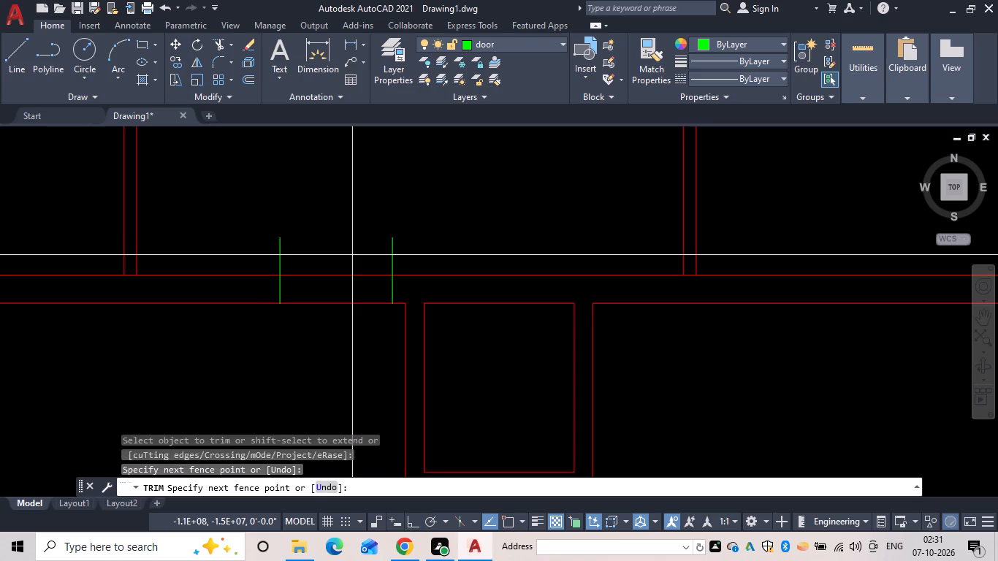
pyautogui.moveTo(352, 256); pyautogui.dragTo(261, 229)
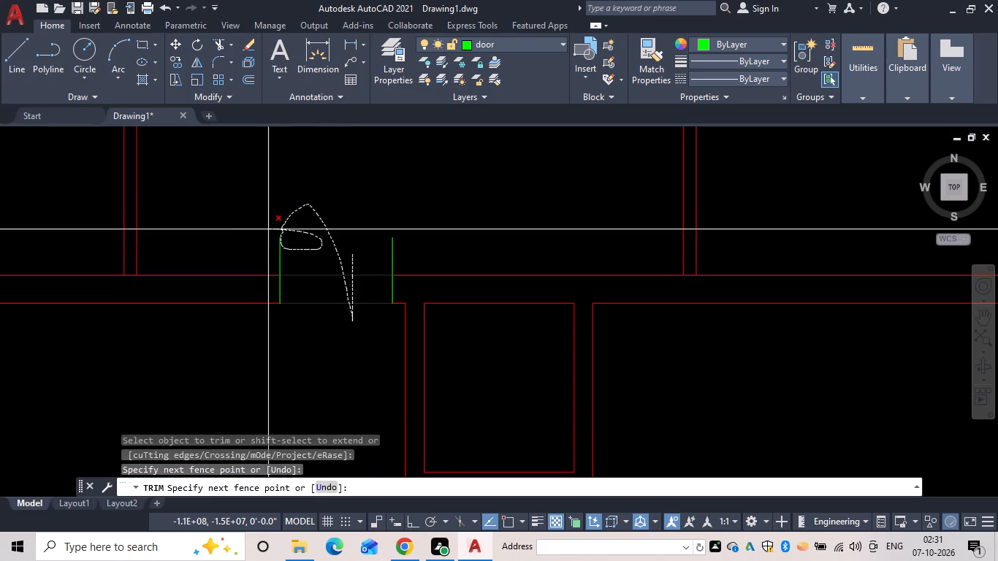
pyautogui.moveTo(261, 229); pyautogui.dragTo(398, 243)
# Trim the wall lines between the jambs at the small room above the stairs: its left-wall and bottom-wall door openings.
pyautogui.scroll(-3, 300, 283)
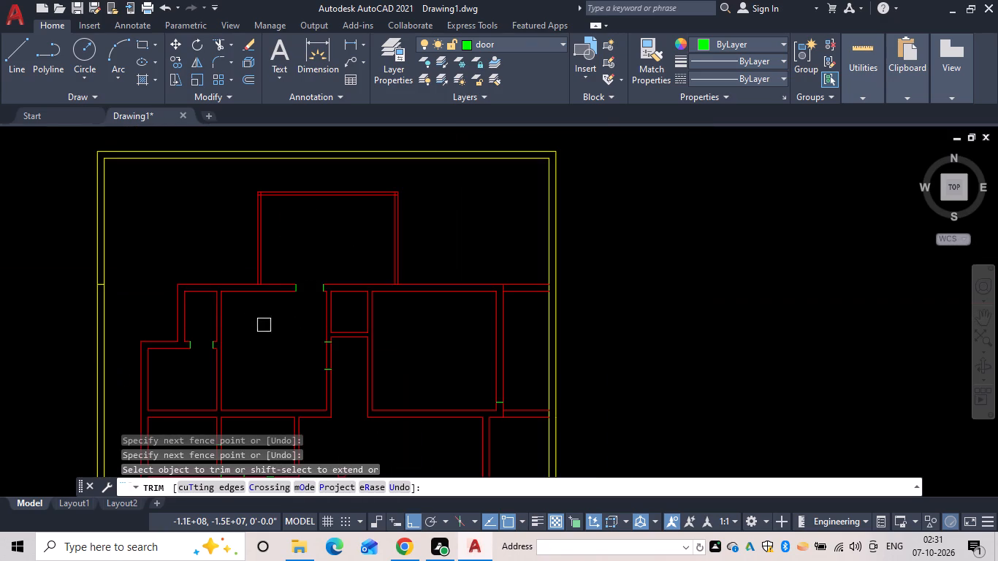
pyautogui.moveTo(245, 329); pyautogui.dragTo(302, 228, button='middle')
pyautogui.scroll(2, 278, 374)
pyautogui.moveTo(303, 328); pyautogui.dragTo(229, 335)
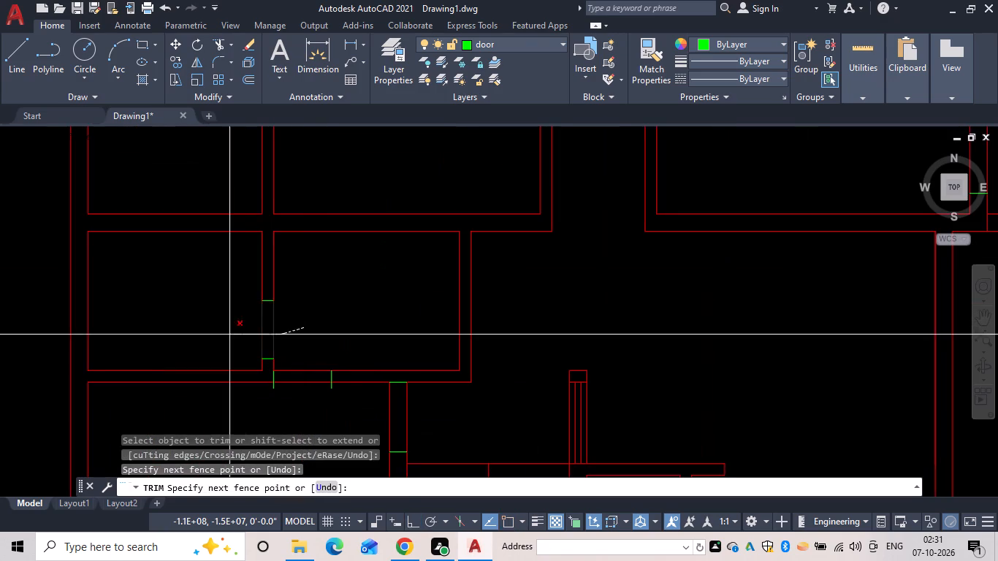
pyautogui.moveTo(229, 335); pyautogui.dragTo(228, 335)
pyautogui.moveTo(298, 390); pyautogui.dragTo(296, 397)
pyautogui.moveTo(303, 360); pyautogui.dragTo(306, 342)
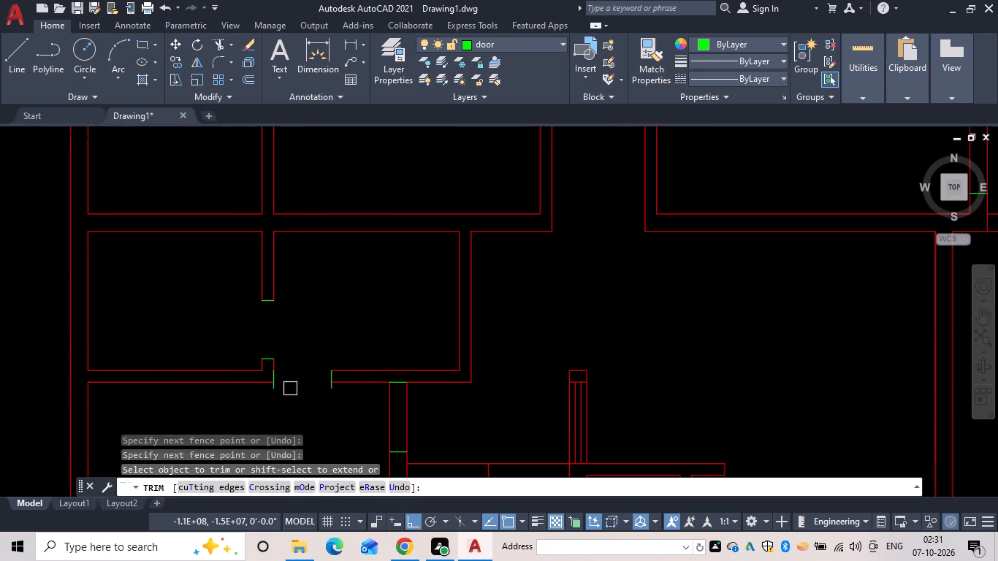
# Trim away both jamb lines at the bottom-wall door opening of the small room above the stairs.
pyautogui.scroll(3, 279, 400)
pyautogui.moveTo(251, 353); pyautogui.dragTo(275, 354)
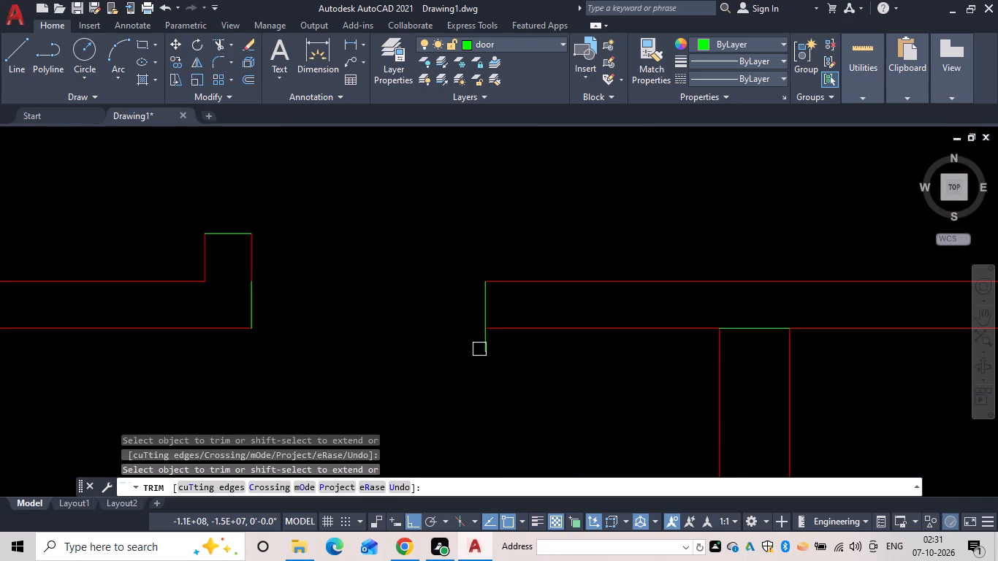
pyautogui.click(482, 349)
pyautogui.moveTo(257, 307); pyautogui.dragTo(268, 307)
pyautogui.click(485, 301)
pyautogui.press('Escape')
# Extend the short vertical wall line down to the bottom wall's lower line, closing the left side of the opening.
pyautogui.press('o')
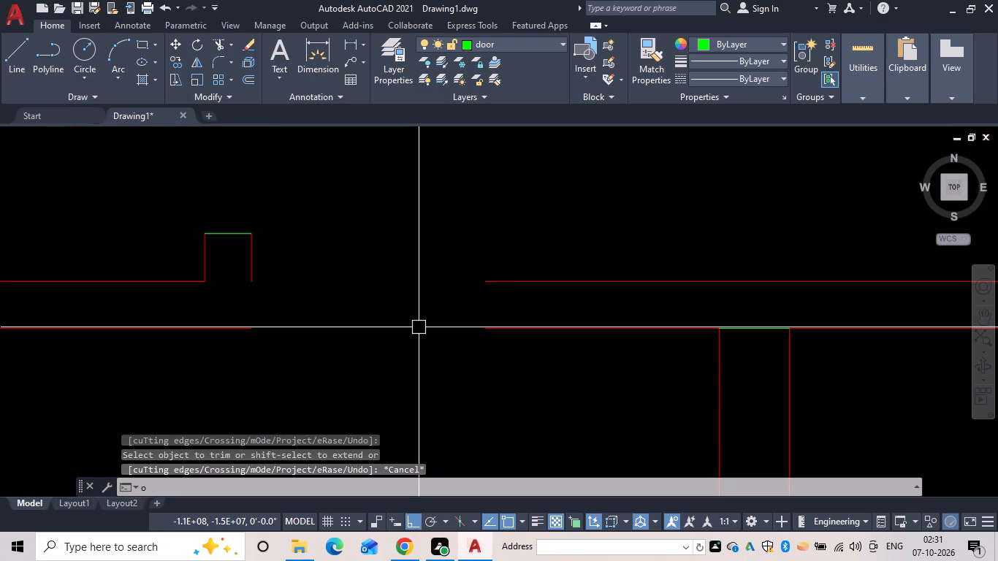
pyautogui.write('`ec')
pyautogui.press('x')
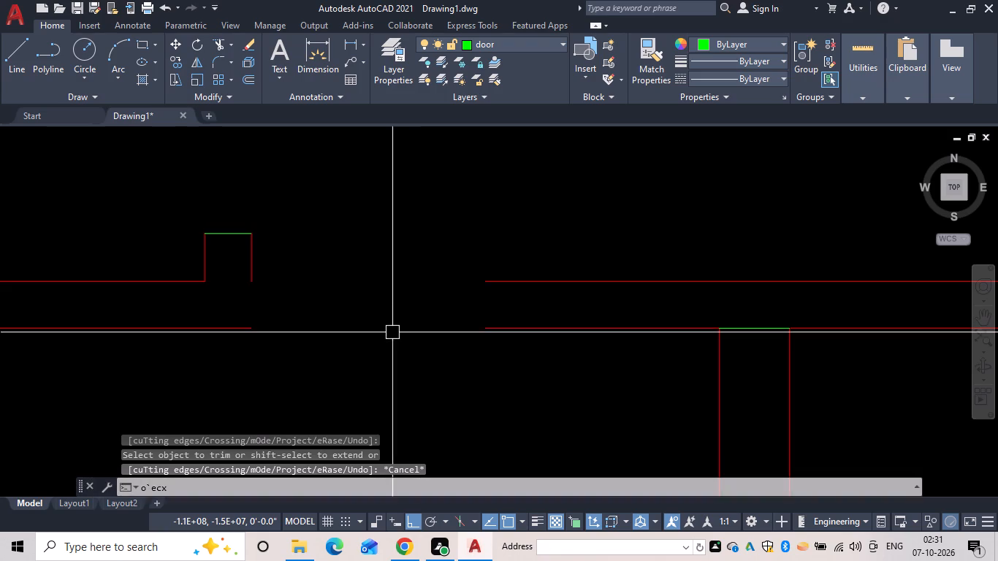
pyautogui.press('Escape')
pyautogui.write('ex')
pyautogui.press('space')
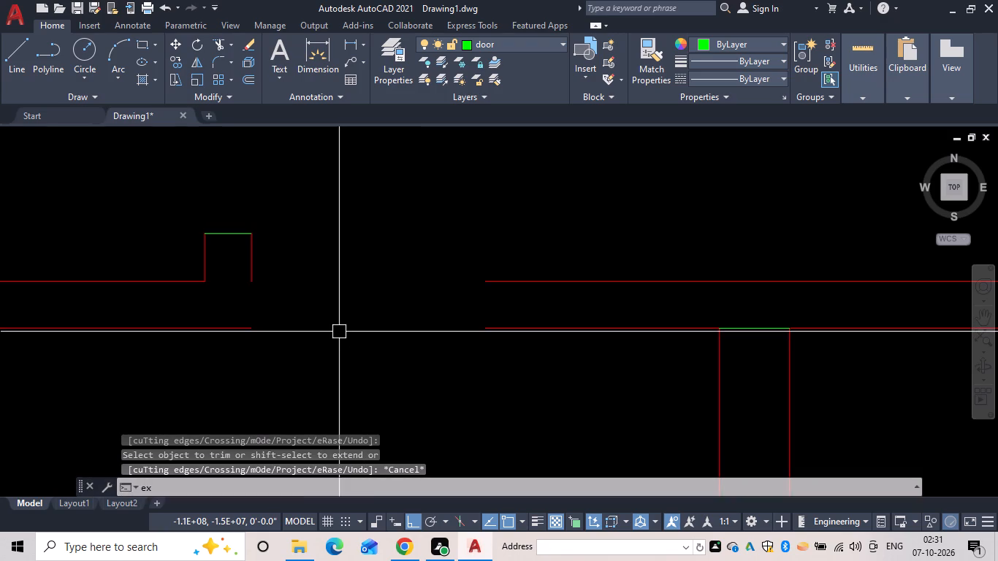
pyautogui.click(248, 280)
pyautogui.press('Escape')
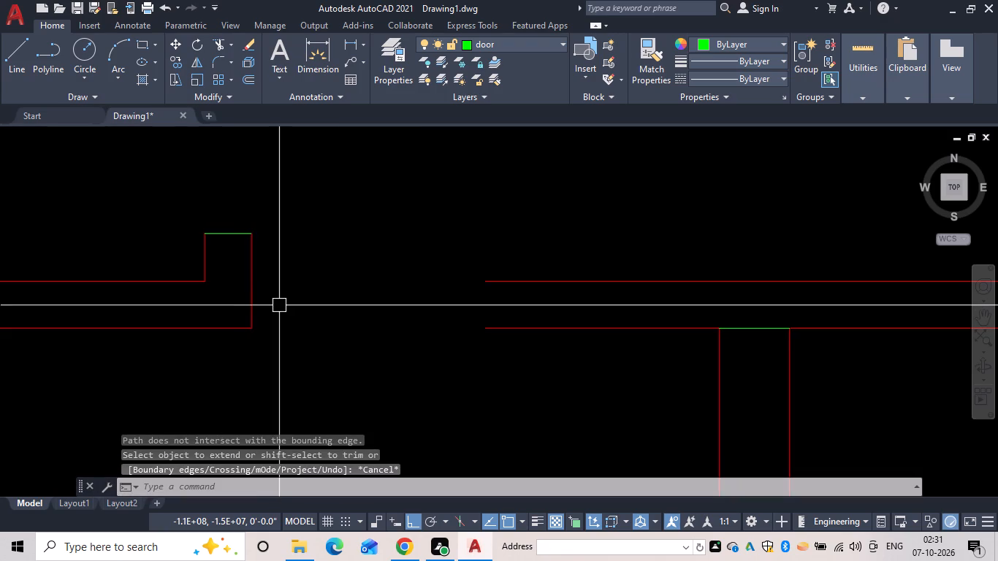
# Offset the extended wall line 2'6" to the right as the opening's other side and trim its part above the wall.
pyautogui.write('of 2\'6"')
pyautogui.press('space')
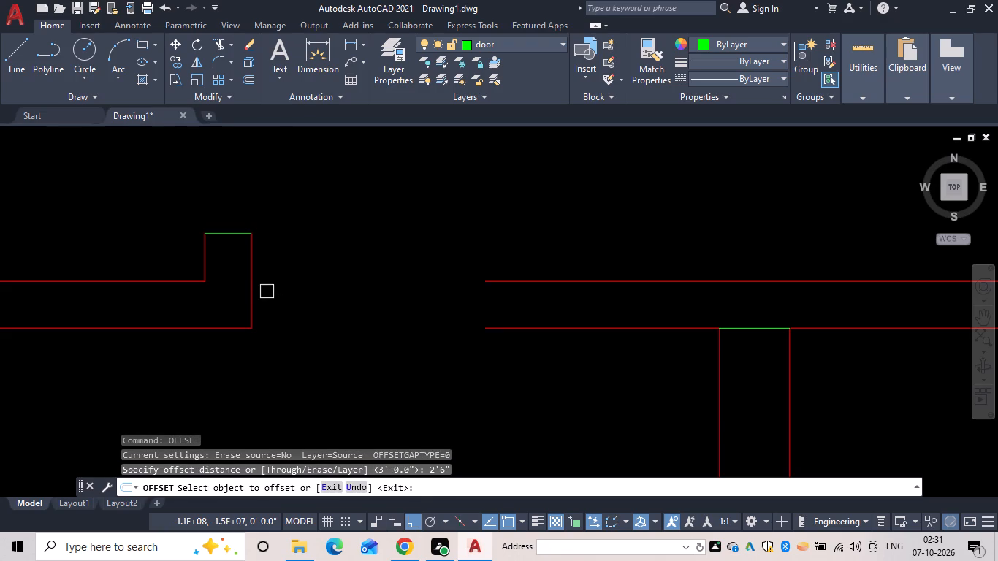
pyautogui.moveTo(254, 289); pyautogui.dragTo(320, 287)
pyautogui.click(384, 275)
pyautogui.press('Escape')
pyautogui.write('tr')
pyautogui.press('space')
pyautogui.moveTo(424, 259); pyautogui.dragTo(548, 238)
pyautogui.press('Escape')
# Trim the wall lines between the two jambs above the staircase's left wall to open the doorway.
pyautogui.scroll(-1, 569, 345)
pyautogui.moveTo(569, 345); pyautogui.dragTo(552, 337, button='middle')
pyautogui.press('Escape')
pyautogui.write('tr')
pyautogui.press('space')
pyautogui.scroll(-1, 744, 405)
pyautogui.moveTo(741, 405); pyautogui.dragTo(704, 323, button='middle')
pyautogui.moveTo(725, 335); pyautogui.dragTo(576, 338)
# Trim the wall lines between the jambs and the projecting jamb ends in the right wall of the small room beside the stairs.
pyautogui.scroll(-2, 620, 366)
pyautogui.moveTo(615, 367); pyautogui.dragTo(381, 321, button='middle')
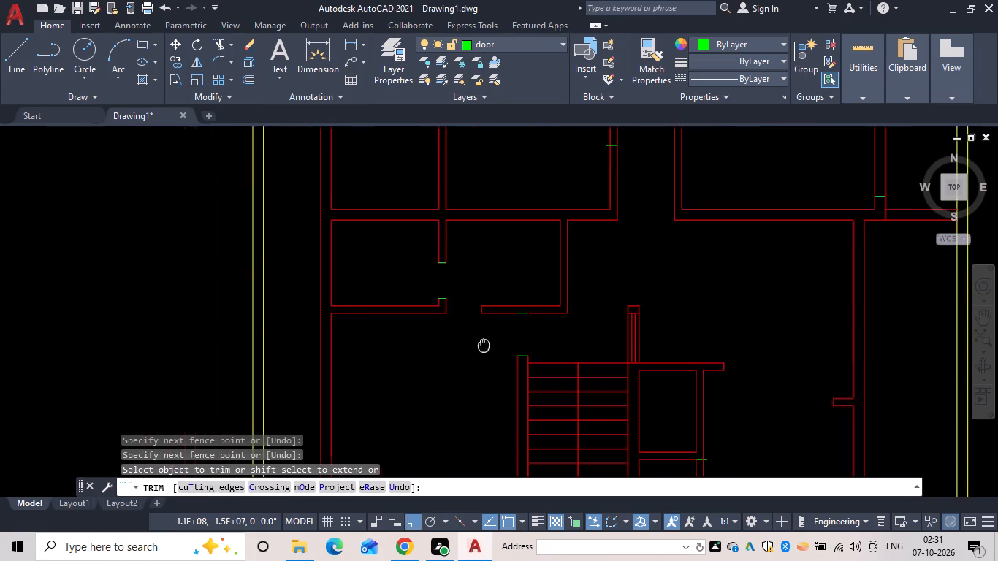
pyautogui.moveTo(381, 321); pyautogui.dragTo(354, 307, button='middle')
pyautogui.moveTo(544, 408); pyautogui.dragTo(529, 326, button='middle')
pyautogui.scroll(2, 507, 354)
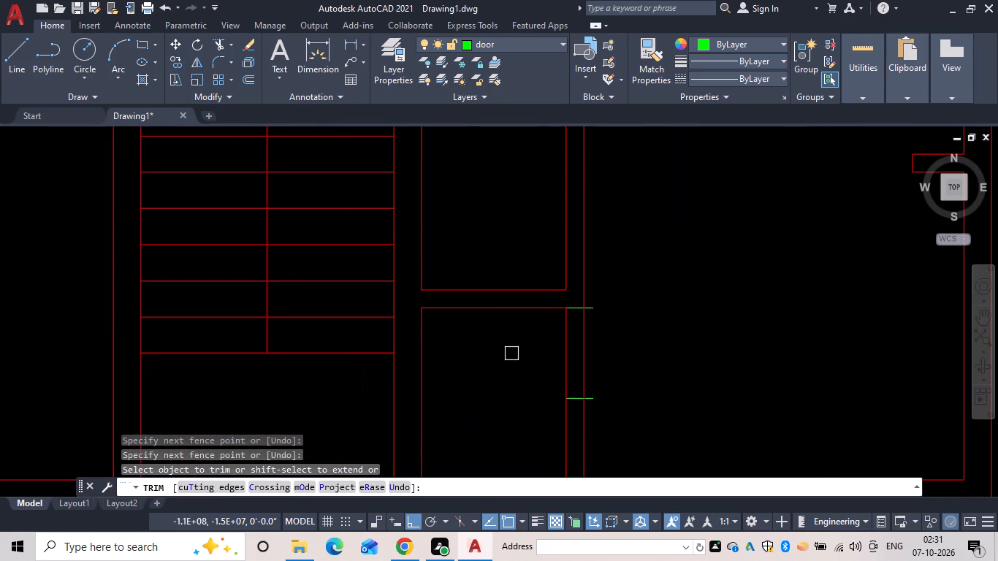
pyautogui.moveTo(514, 354); pyautogui.dragTo(604, 361)
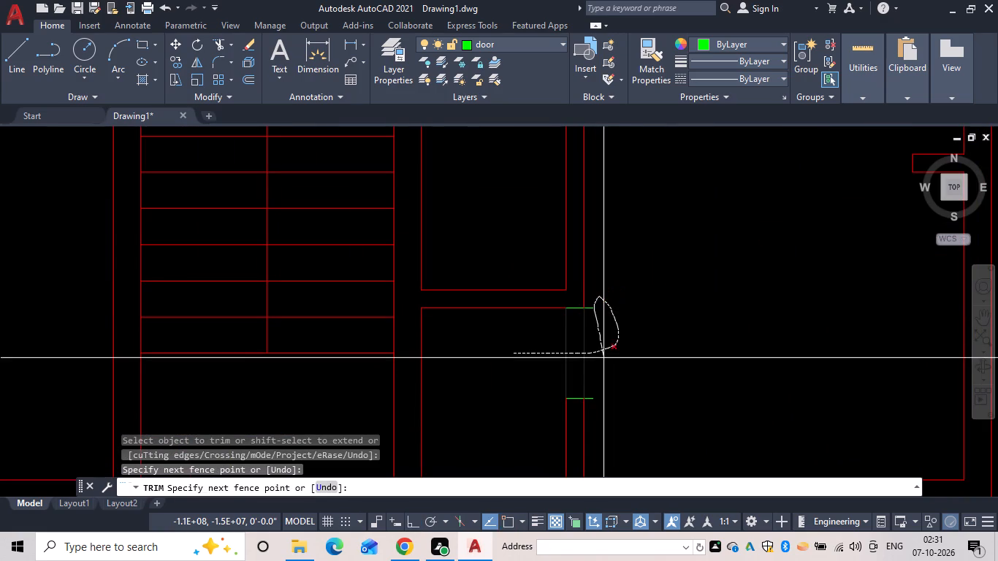
pyautogui.moveTo(604, 361); pyautogui.dragTo(601, 383)
pyautogui.click(594, 396)
pyautogui.click(595, 309)
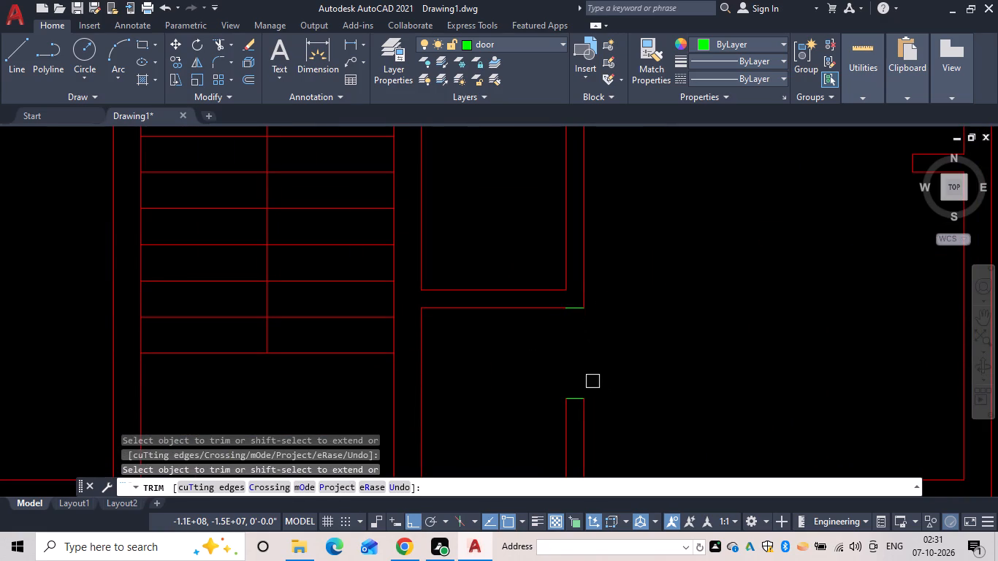
# Trim the exterior bottom-wall lines between the two jambs below the small room beside the stairs.
pyautogui.moveTo(591, 381); pyautogui.dragTo(590, 259, button='middle')
pyautogui.moveTo(506, 346); pyautogui.dragTo(504, 446)
pyautogui.scroll(-4, 514, 443)
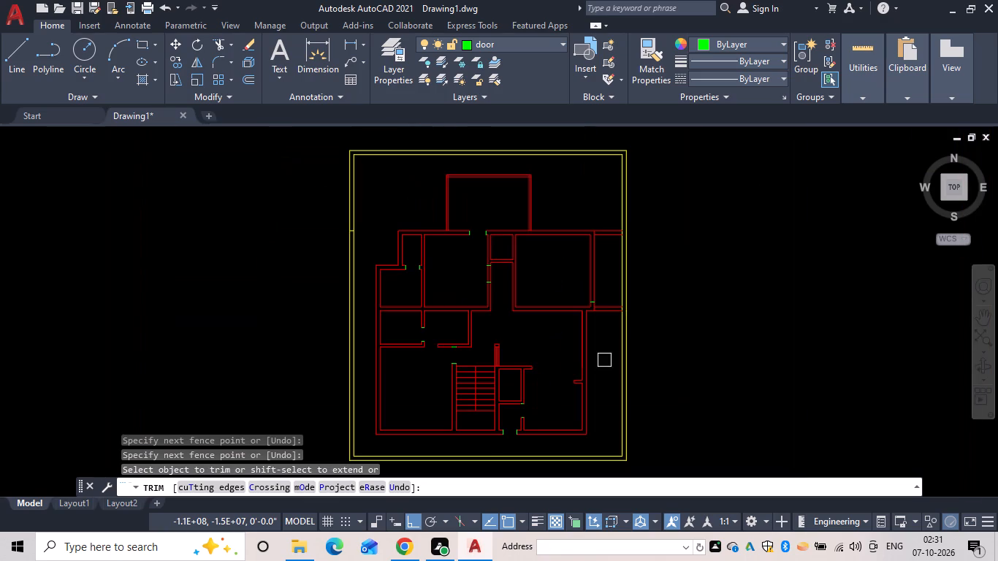
pyautogui.scroll(3, 590, 295)
pyautogui.press('Escape')
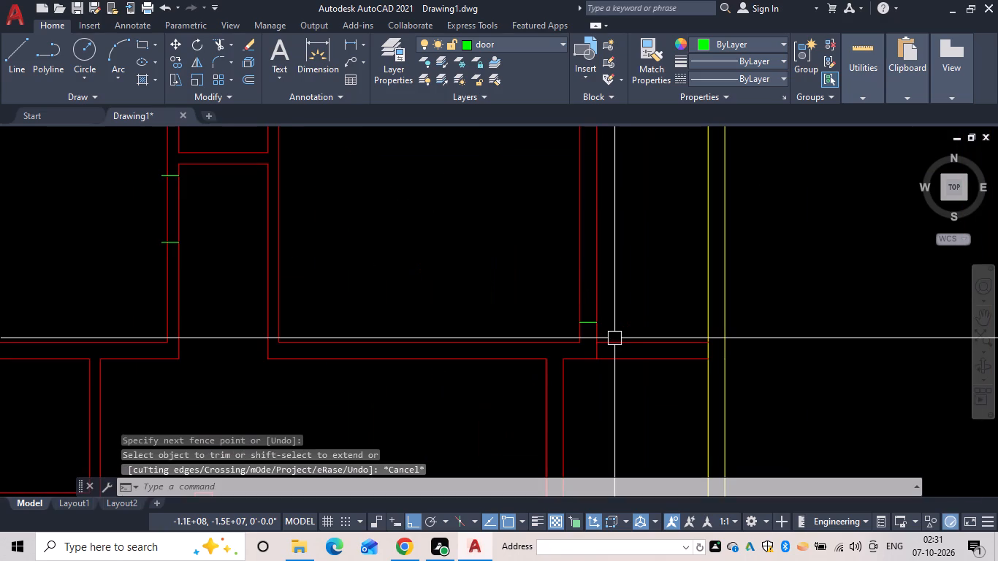
# Offset the jamb line in the right wall of the large upper-right room 3'6" upward.
pyautogui.write('of')
pyautogui.press('space')
pyautogui.write('3\'6"')
pyautogui.press('space')
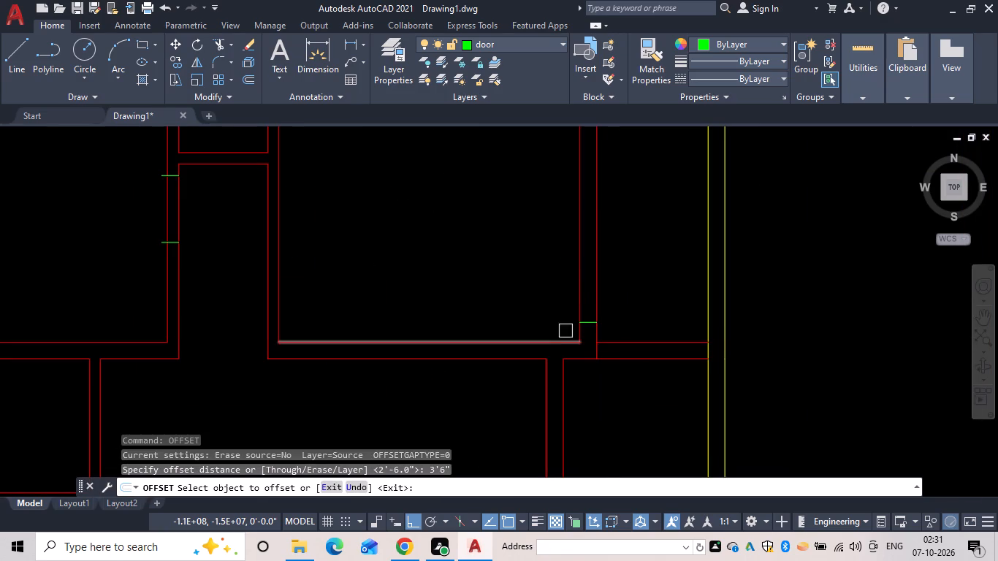
pyautogui.scroll(1, 582, 325)
pyautogui.moveTo(590, 319); pyautogui.dragTo(590, 302)
pyautogui.click(582, 249)
pyautogui.press('Escape')
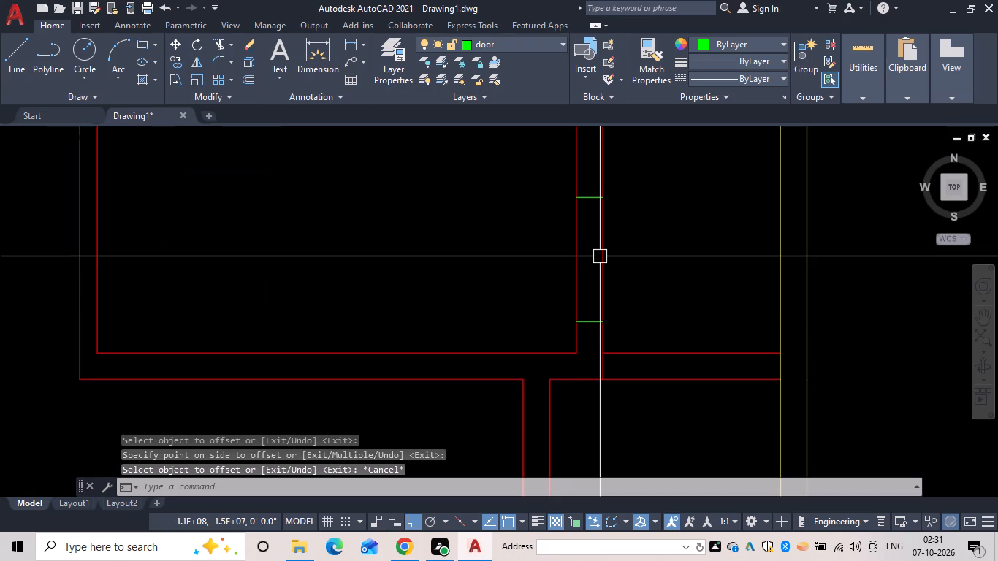
# Trim the wall lines between the two jambs in the large upper-right room's right wall.
pyautogui.write('tr')
pyautogui.press('space')
pyautogui.moveTo(652, 252); pyautogui.dragTo(518, 257)
# Trim the wall lines between the jambs and the projecting jamb ends in the wall between the upper-middle room and the passage.
pyautogui.scroll(-3, 520, 259)
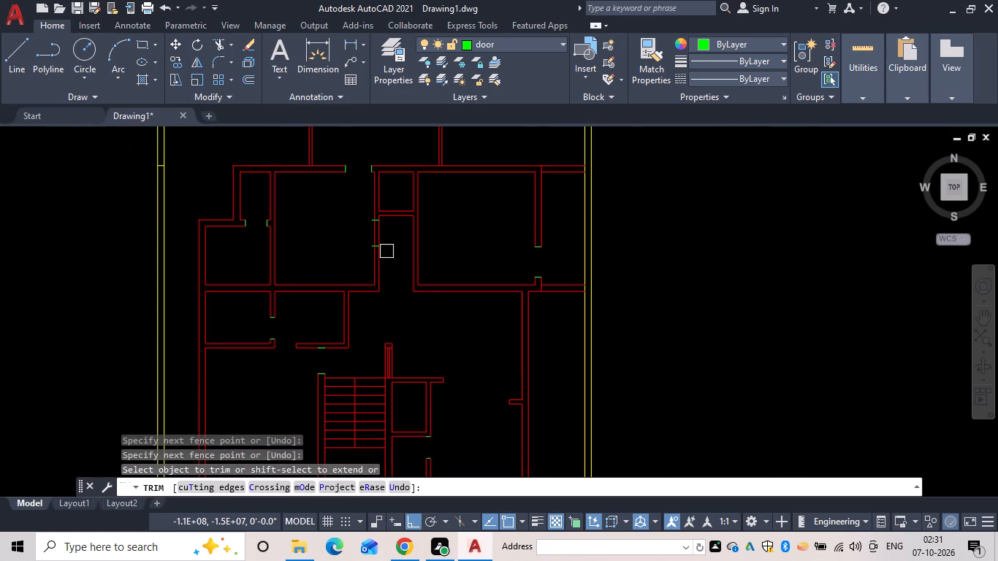
pyautogui.scroll(3, 380, 236)
pyautogui.moveTo(394, 227); pyautogui.dragTo(321, 167)
pyautogui.moveTo(324, 162); pyautogui.dragTo(330, 172)
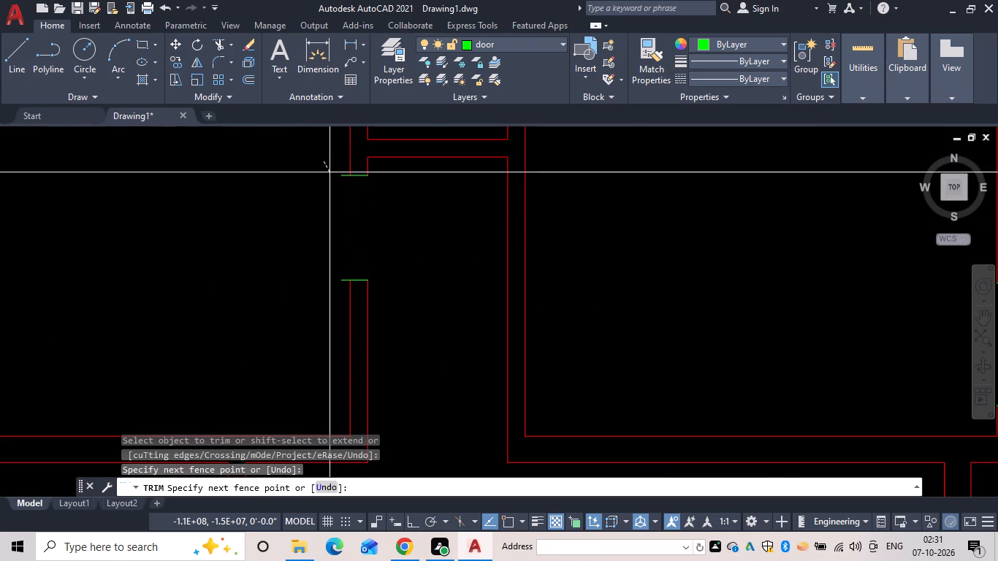
pyautogui.moveTo(330, 172); pyautogui.dragTo(338, 277)
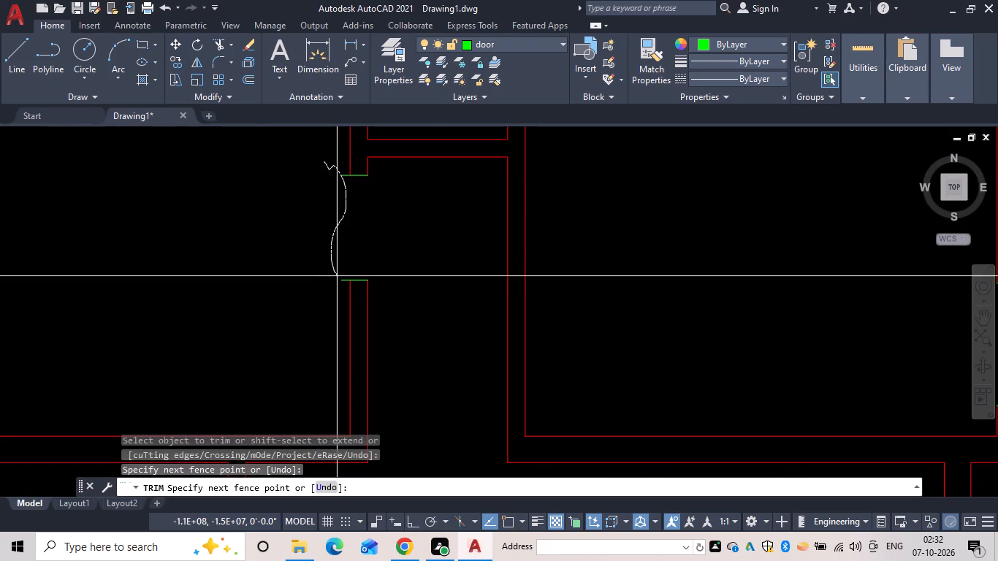
pyautogui.moveTo(338, 277); pyautogui.dragTo(331, 181)
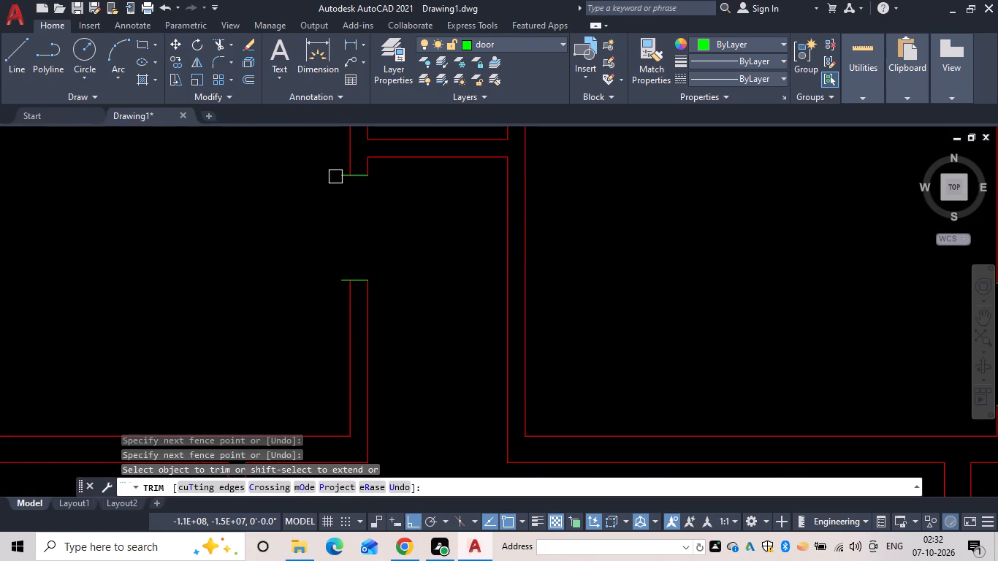
pyautogui.moveTo(336, 176); pyautogui.dragTo(338, 202)
pyautogui.click(340, 276)
pyautogui.scroll(-1, 350, 255)
pyautogui.moveTo(350, 255); pyautogui.dragTo(351, 356, button='middle')
pyautogui.scroll(-2, 351, 358)
pyautogui.moveTo(351, 356); pyautogui.dragTo(351, 358, button='middle')
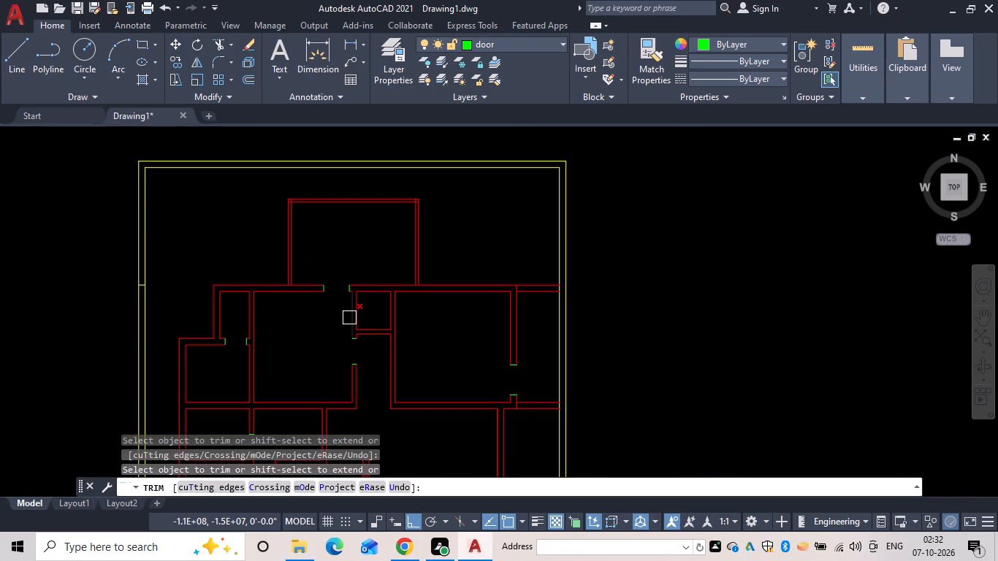
pyautogui.press('Escape')
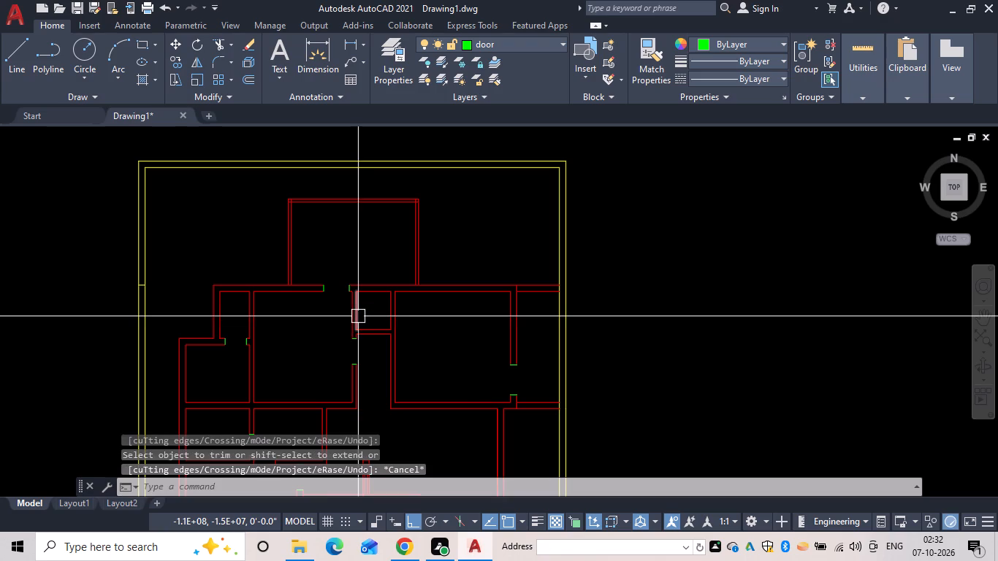
# Draw a 9" vertical jamb line downward across the bottom wall of the small room at the passage's top, near its right end.
pyautogui.write('l')
pyautogui.press('space')
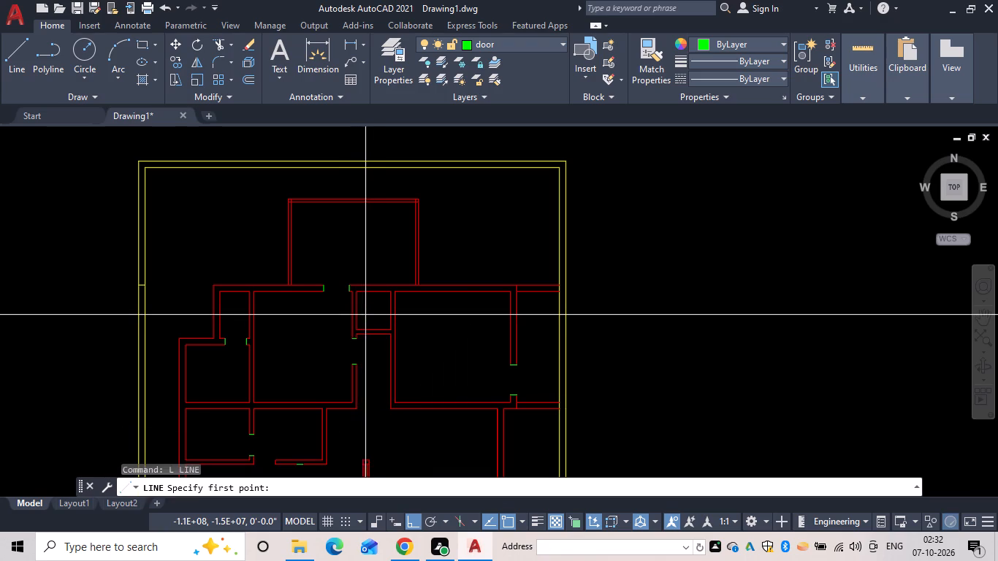
pyautogui.scroll(4, 374, 335)
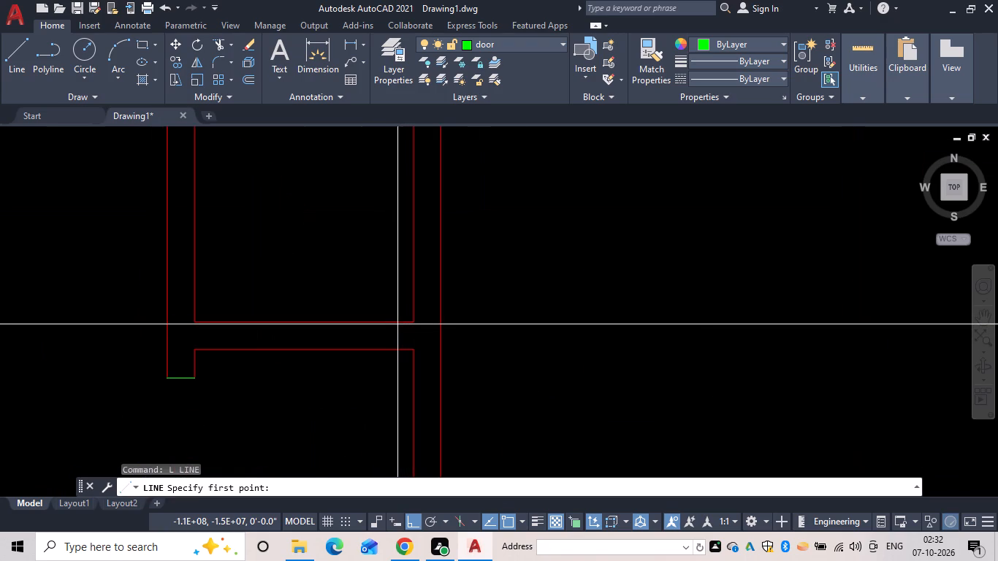
pyautogui.moveTo(395, 323); pyautogui.dragTo(389, 340)
pyautogui.press('9')
pyautogui.press('space')
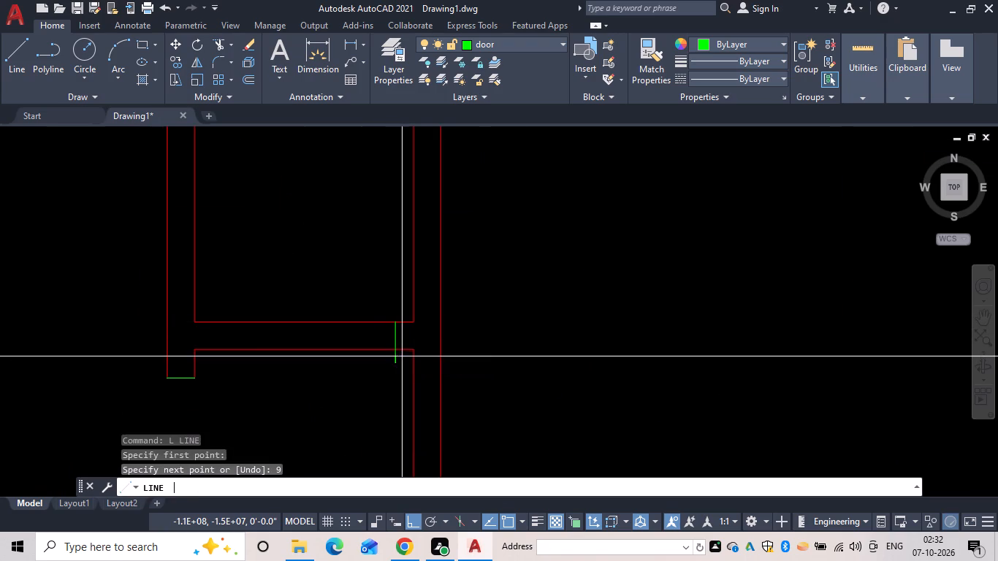
pyautogui.press('Escape')
# Offset that jamb line 3' to the left to mark the opening's other side.
pyautogui.write('fo')
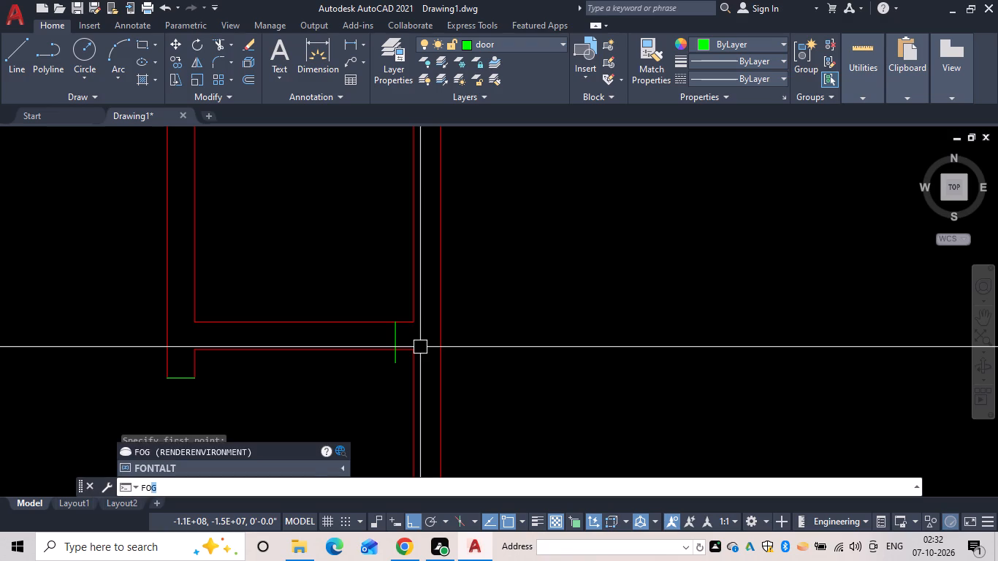
pyautogui.press('Escape')
pyautogui.write("of 3'")
pyautogui.press('space')
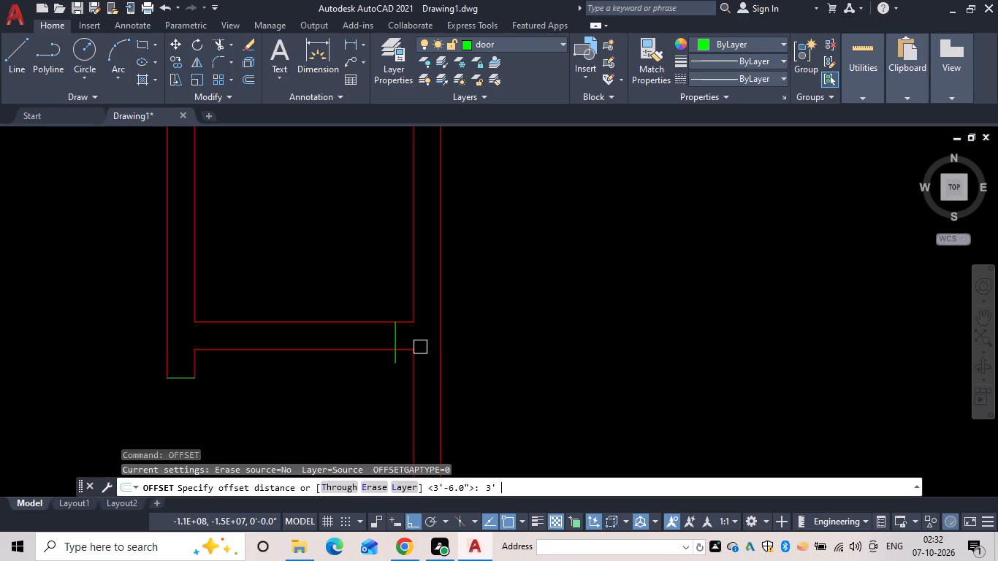
pyautogui.click(394, 362)
pyautogui.click(292, 378)
pyautogui.press('Escape')
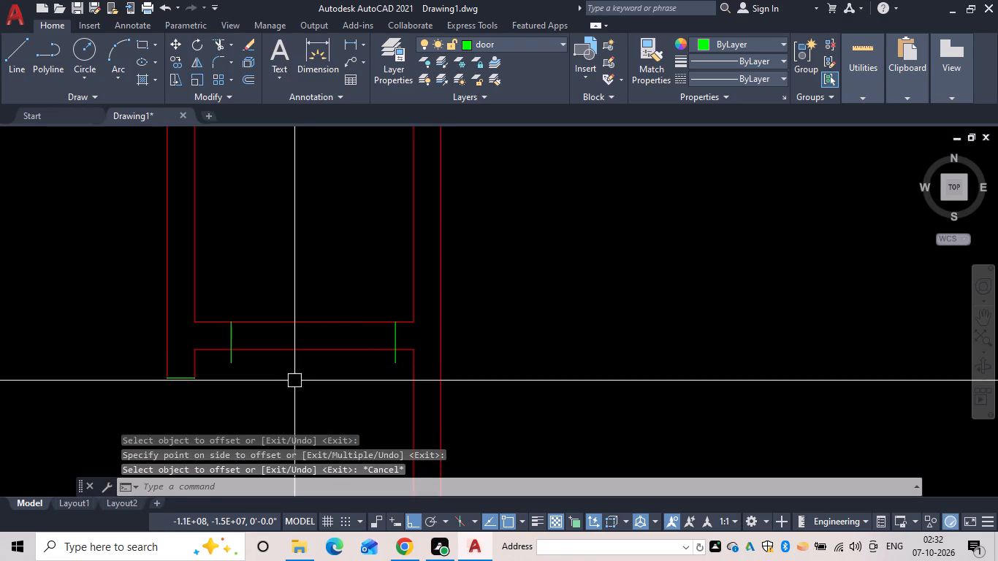
# Trim the jamb ends projecting below the small room's bottom wall and the wall lines between the two jambs.
pyautogui.write('tr')
pyautogui.press('space')
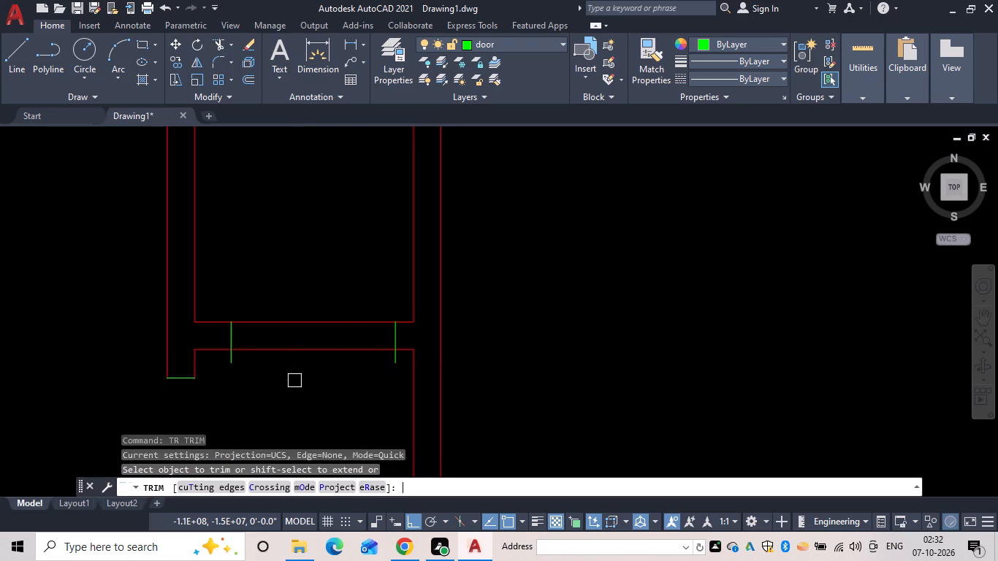
pyautogui.moveTo(233, 362); pyautogui.dragTo(246, 367)
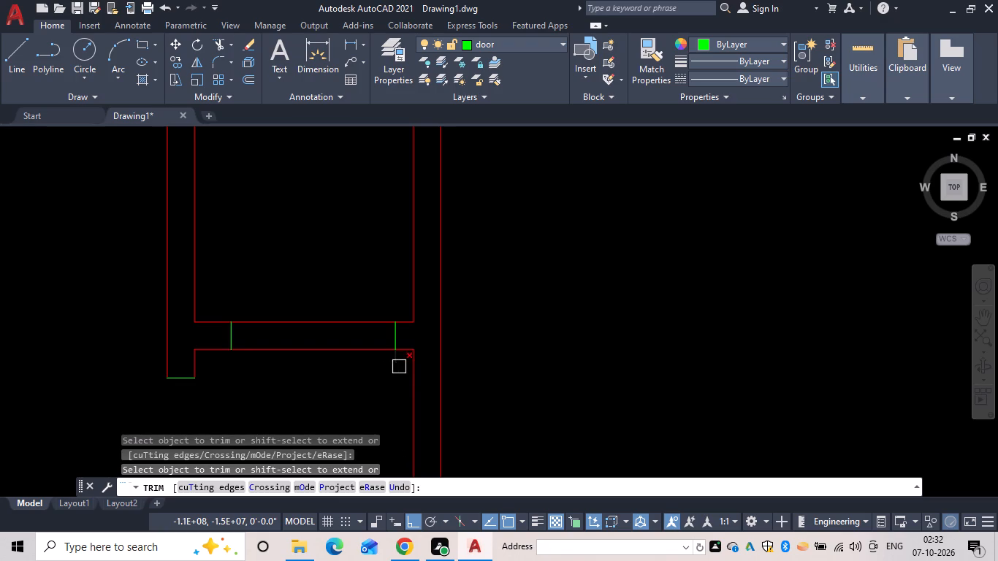
pyautogui.moveTo(397, 365); pyautogui.dragTo(375, 375)
pyautogui.moveTo(352, 381); pyautogui.dragTo(336, 319)
pyautogui.press('Escape')
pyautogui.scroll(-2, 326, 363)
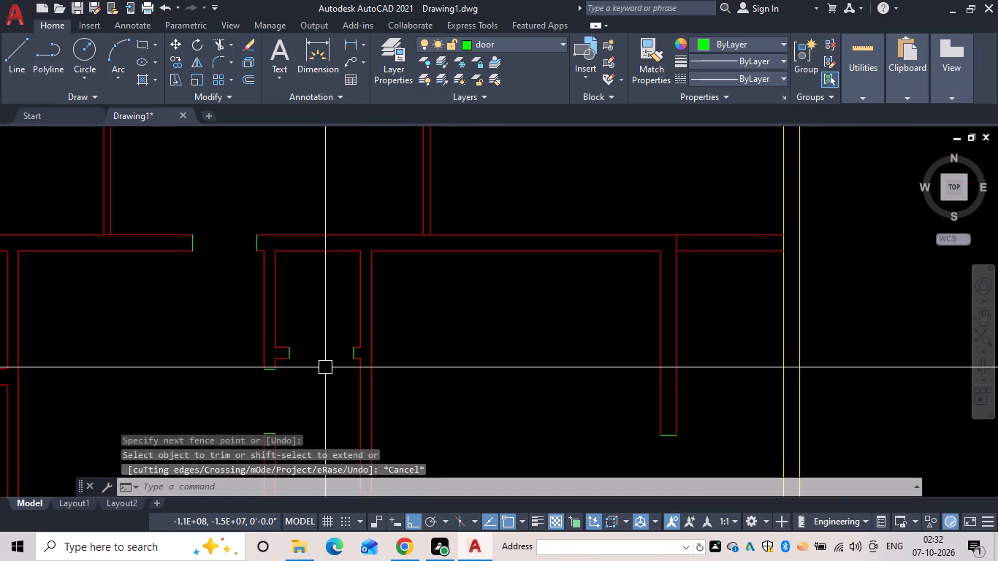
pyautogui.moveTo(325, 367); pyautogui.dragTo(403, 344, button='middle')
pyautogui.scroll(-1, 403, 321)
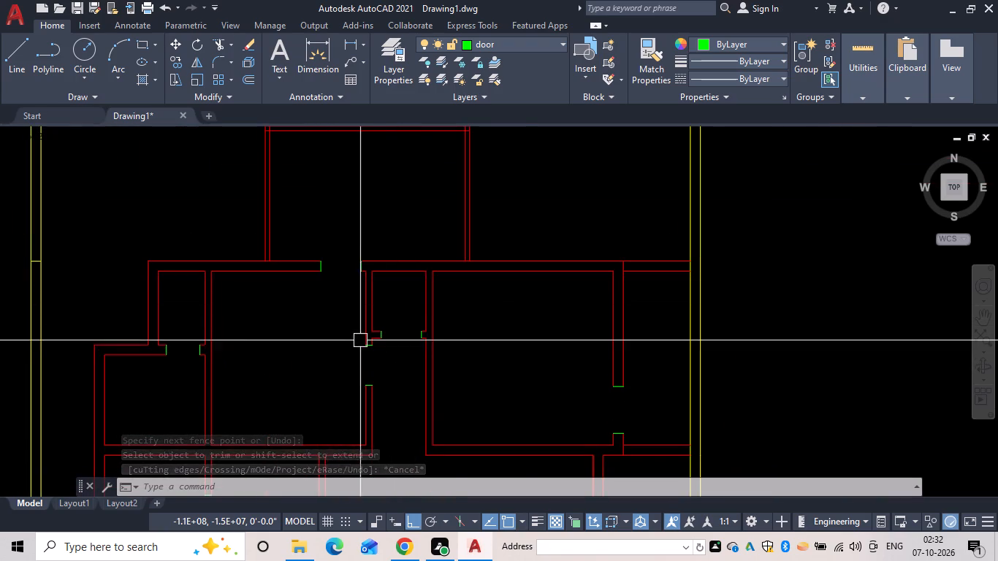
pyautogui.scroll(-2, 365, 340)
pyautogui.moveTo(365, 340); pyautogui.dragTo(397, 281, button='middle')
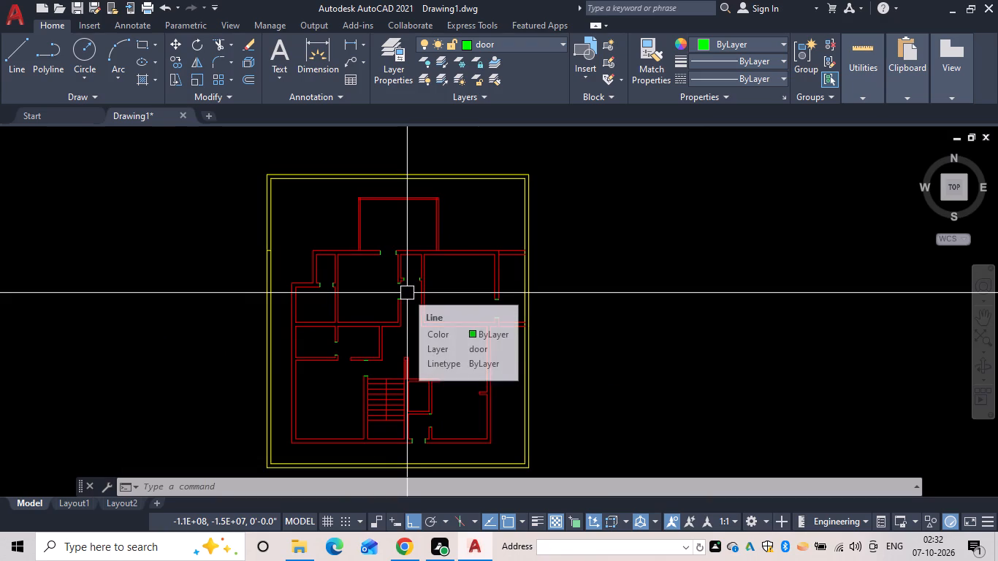
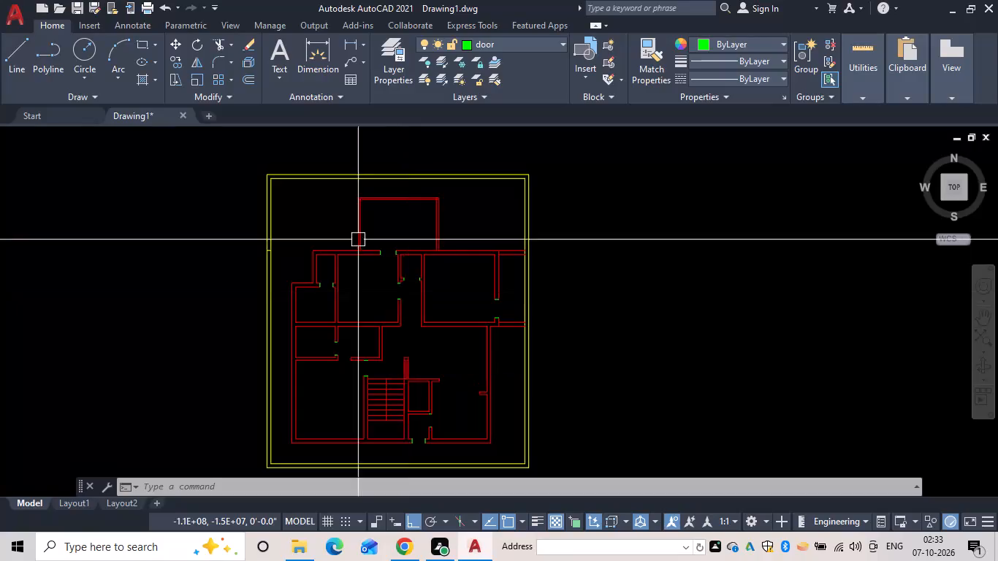
# Make the win layer current for drawing the windows.
pyautogui.click(506, 54)
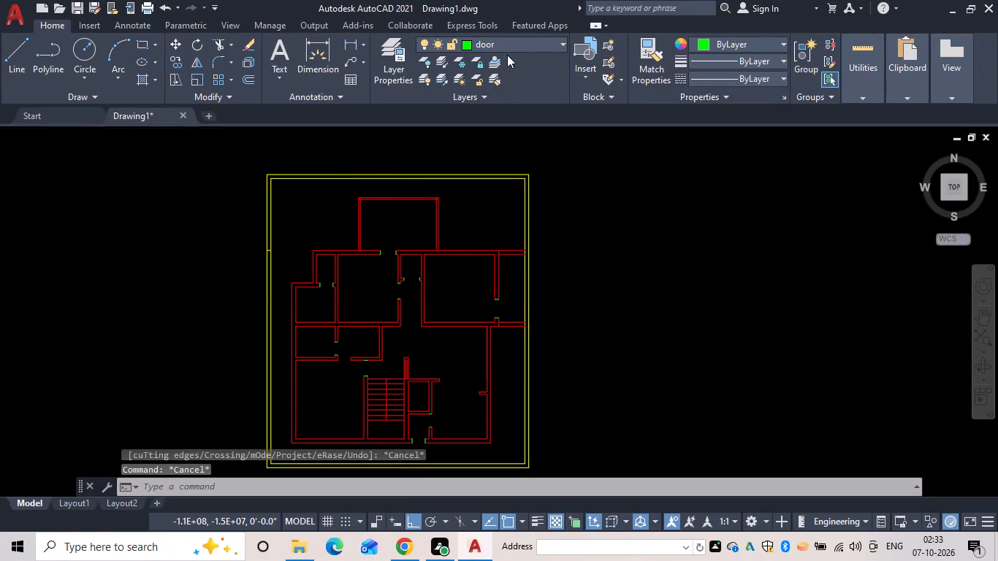
pyautogui.click(542, 40)
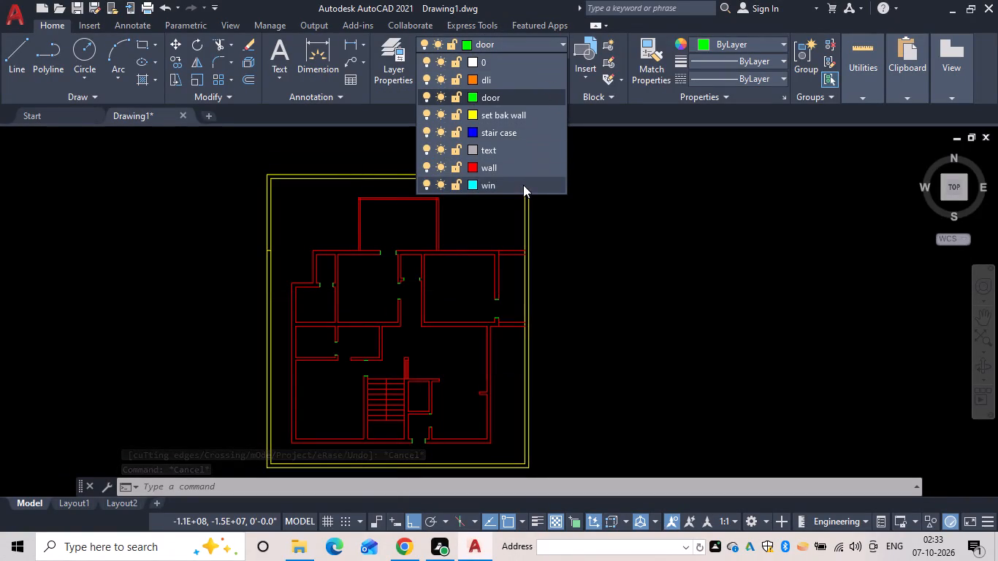
pyautogui.click(523, 185)
pyautogui.press('Escape')
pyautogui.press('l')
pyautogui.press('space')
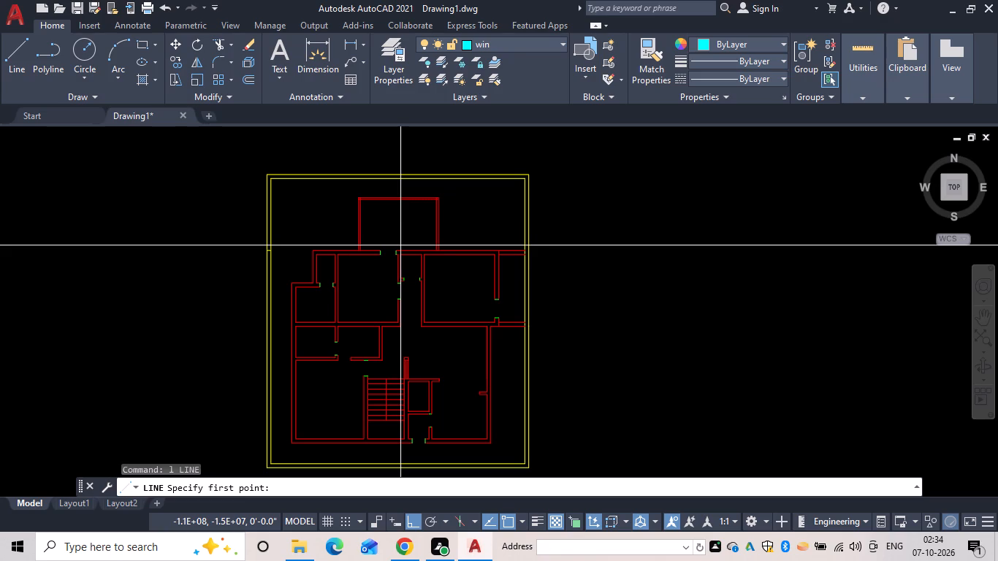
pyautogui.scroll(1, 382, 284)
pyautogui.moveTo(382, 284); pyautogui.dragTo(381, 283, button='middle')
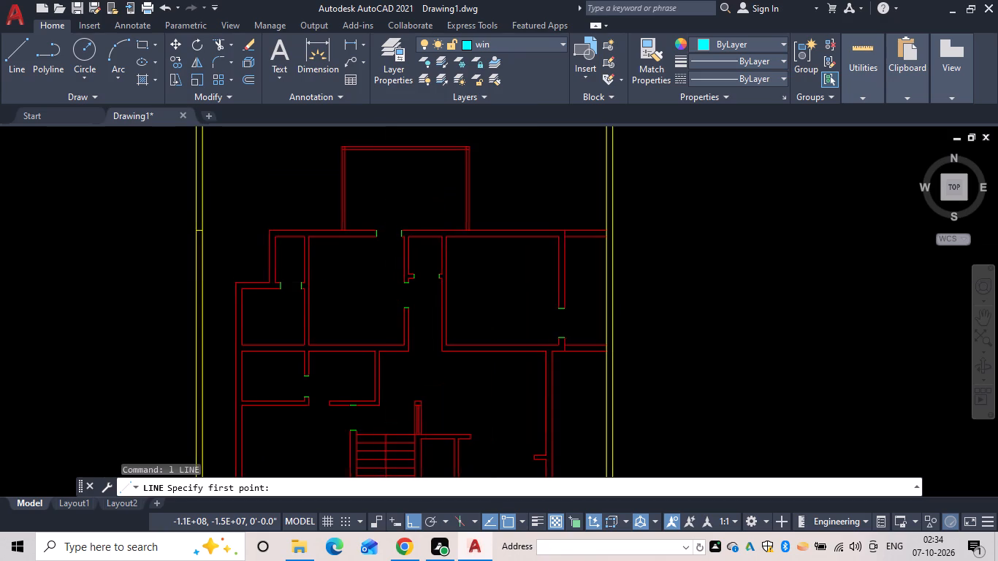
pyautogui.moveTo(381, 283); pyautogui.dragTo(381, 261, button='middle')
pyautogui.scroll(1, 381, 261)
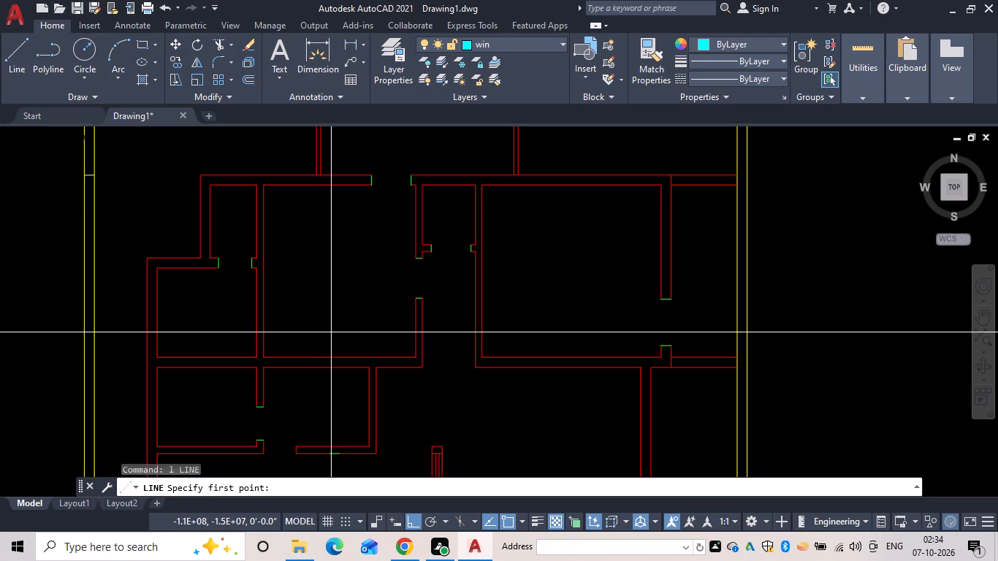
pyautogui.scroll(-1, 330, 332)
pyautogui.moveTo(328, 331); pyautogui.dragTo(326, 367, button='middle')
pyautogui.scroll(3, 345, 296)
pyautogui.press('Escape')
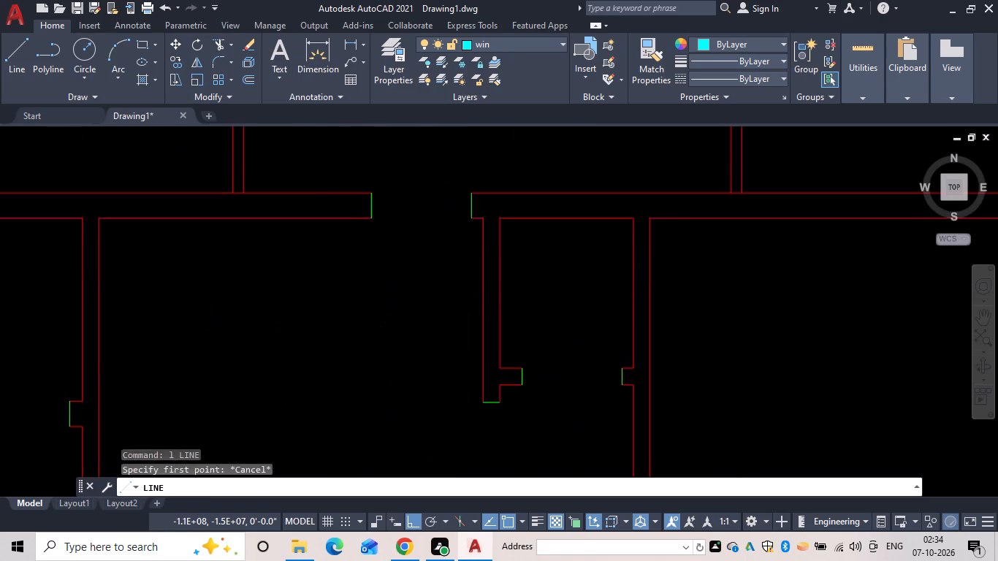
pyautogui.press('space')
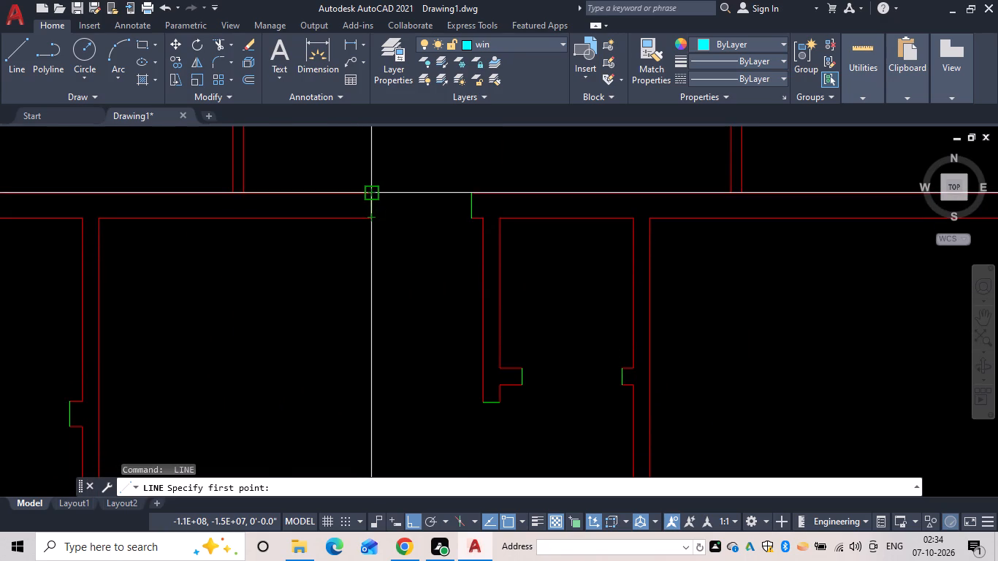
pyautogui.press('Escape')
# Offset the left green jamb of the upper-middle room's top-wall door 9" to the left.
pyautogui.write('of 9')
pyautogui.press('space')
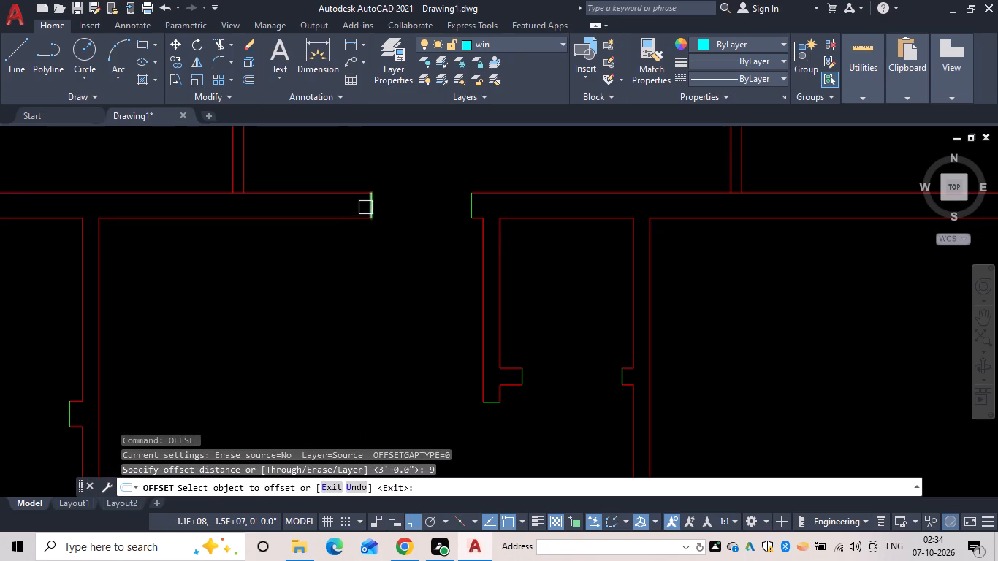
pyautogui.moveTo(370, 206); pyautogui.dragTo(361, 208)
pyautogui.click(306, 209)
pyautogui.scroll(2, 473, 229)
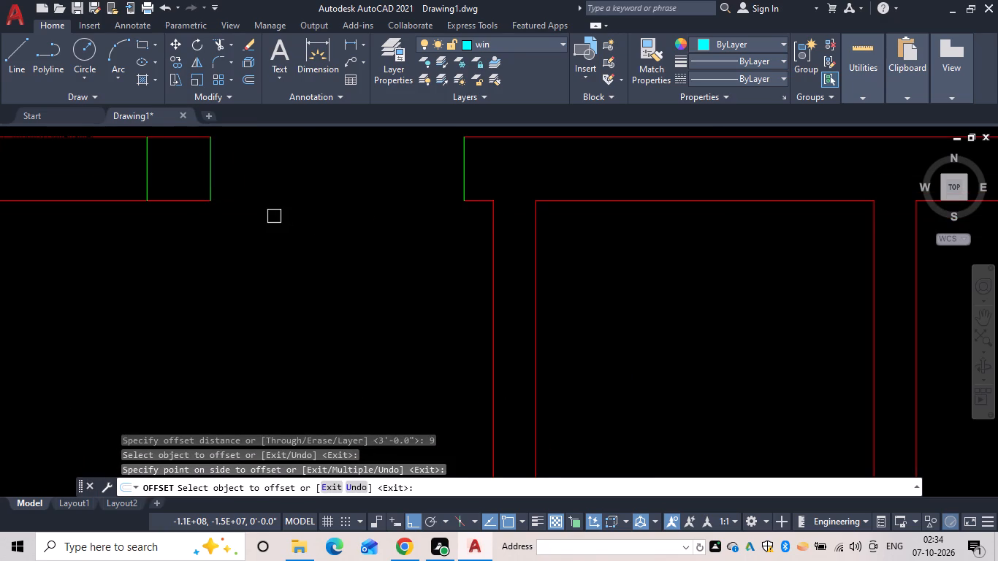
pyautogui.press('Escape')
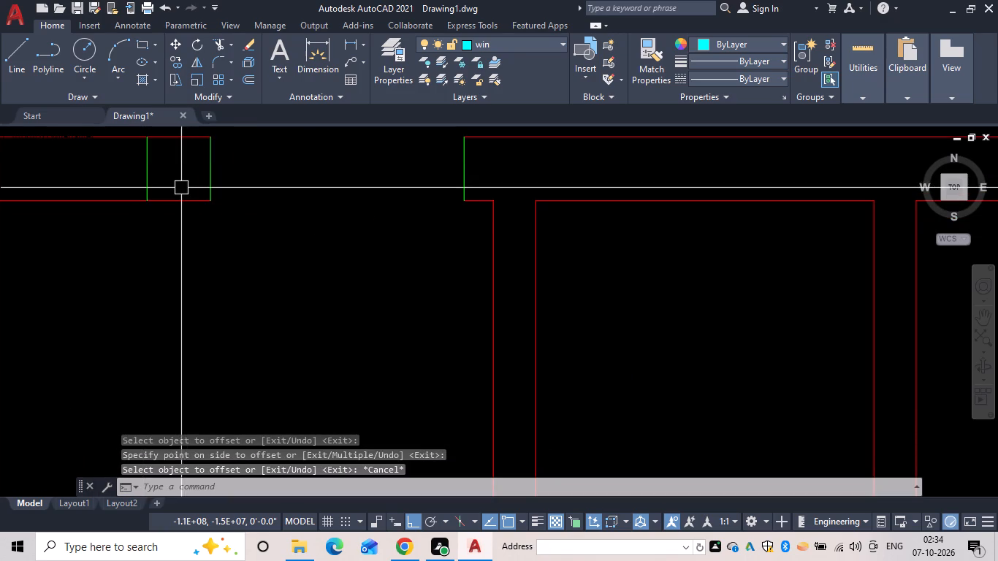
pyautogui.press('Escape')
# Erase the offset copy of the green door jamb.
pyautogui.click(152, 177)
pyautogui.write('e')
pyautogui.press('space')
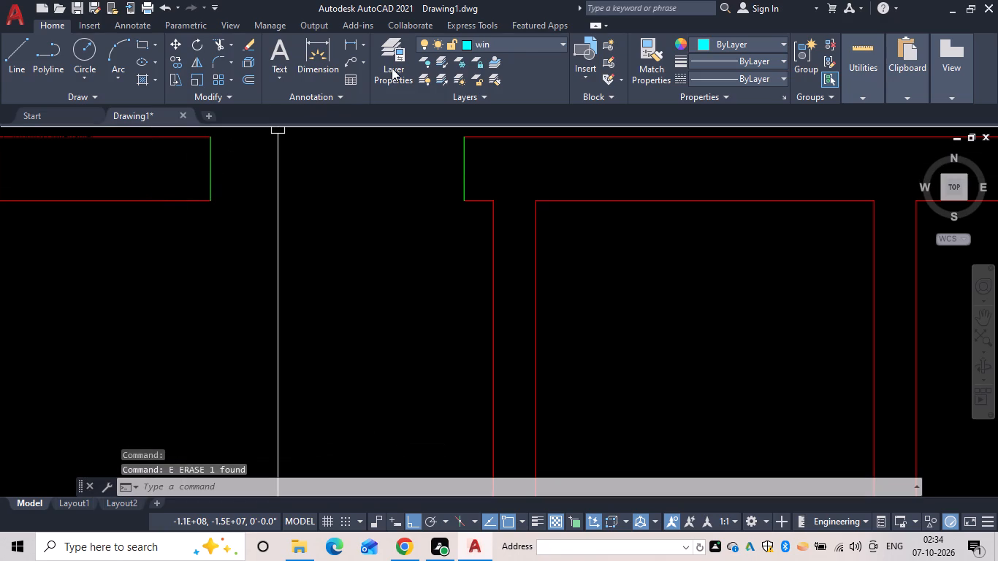
# Draw a vertical line on the win layer over the top-wall door's left jamb, across the full wall thickness.
pyautogui.click(520, 43)
pyautogui.click(380, 203)
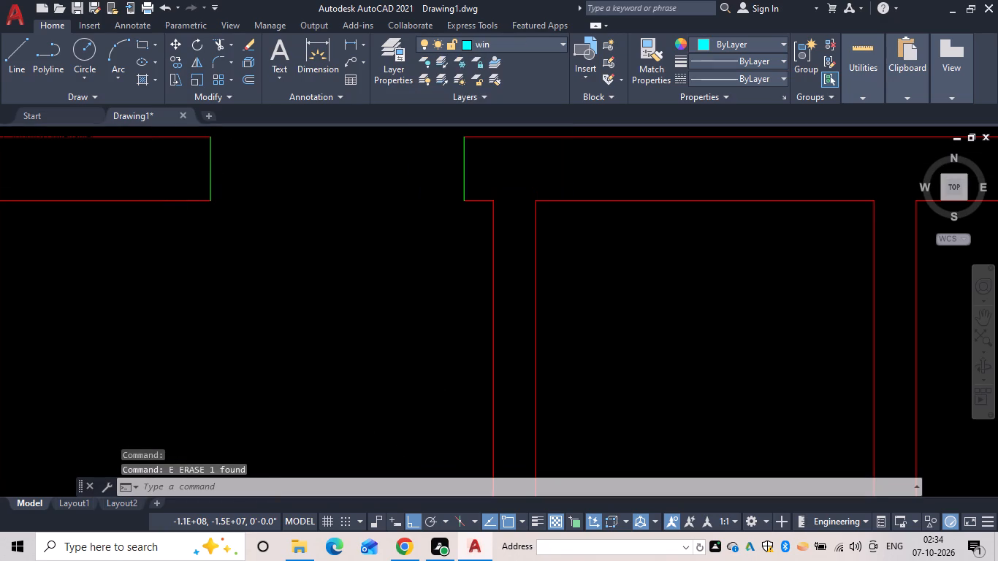
pyautogui.press('Escape')
pyautogui.write('l')
pyautogui.press('space')
pyautogui.scroll(1, 378, 202)
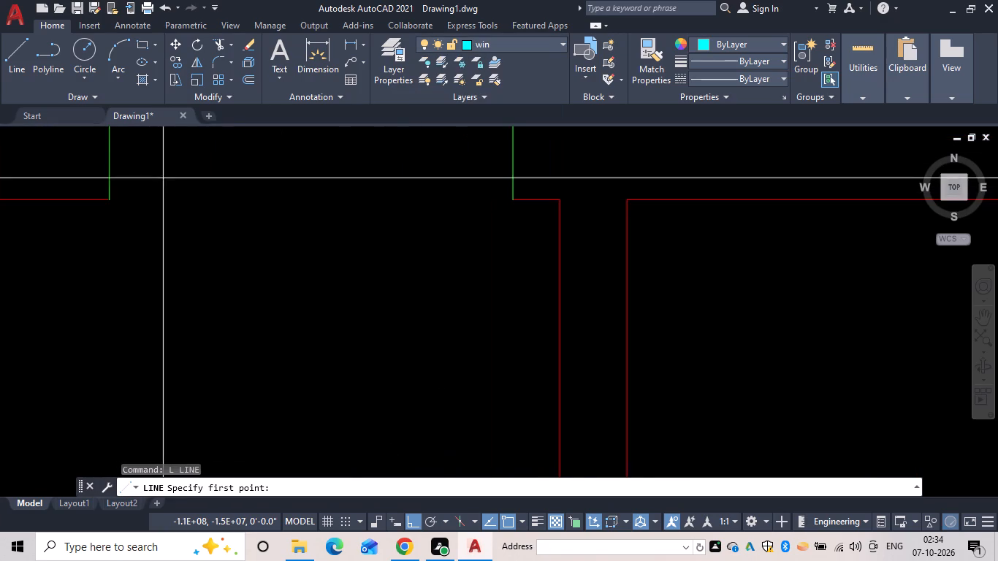
pyautogui.scroll(-2, 166, 189)
pyautogui.moveTo(210, 206); pyautogui.dragTo(332, 231, button='middle')
pyautogui.scroll(3, 279, 226)
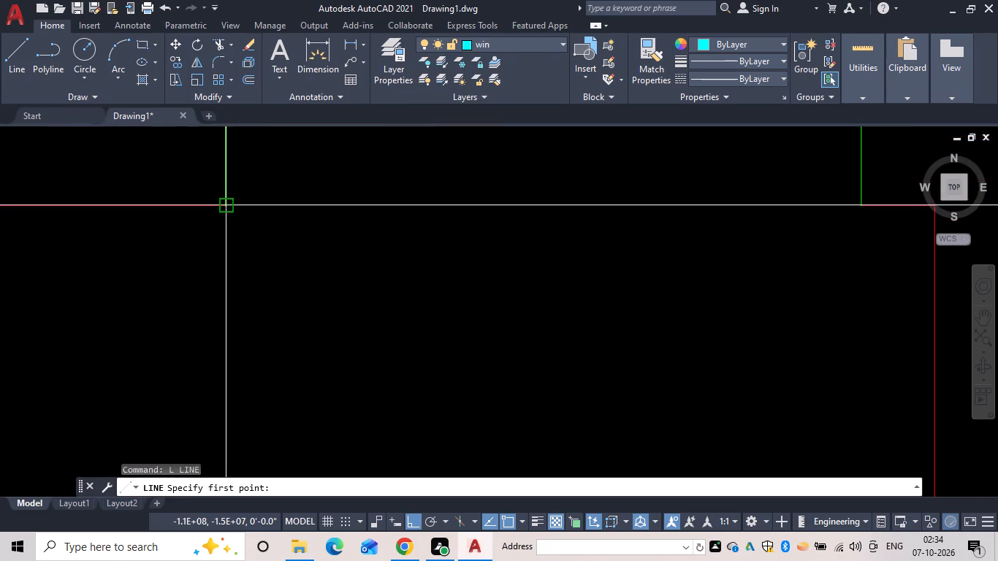
pyautogui.click(226, 205)
pyautogui.moveTo(305, 237); pyautogui.dragTo(425, 318, button='middle')
pyautogui.moveTo(381, 202); pyautogui.dragTo(430, 290, button='middle')
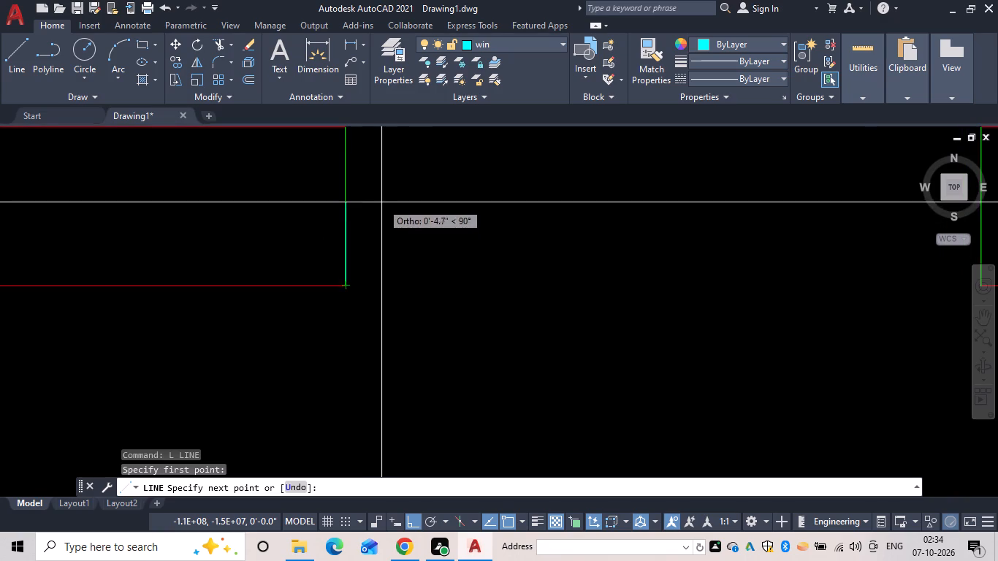
pyautogui.moveTo(430, 290); pyautogui.dragTo(449, 318, button='middle')
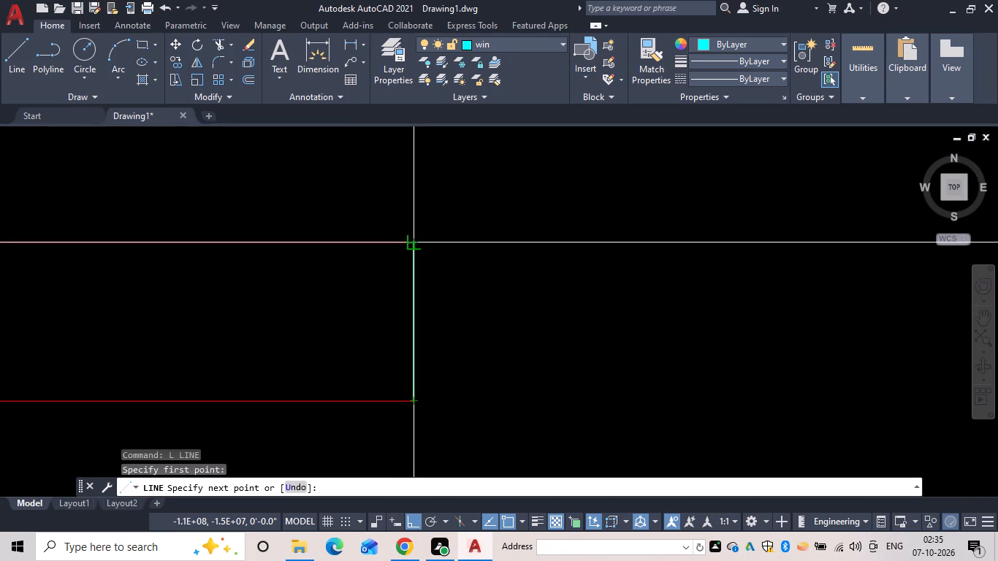
pyautogui.click(412, 241)
pyautogui.press('Escape')
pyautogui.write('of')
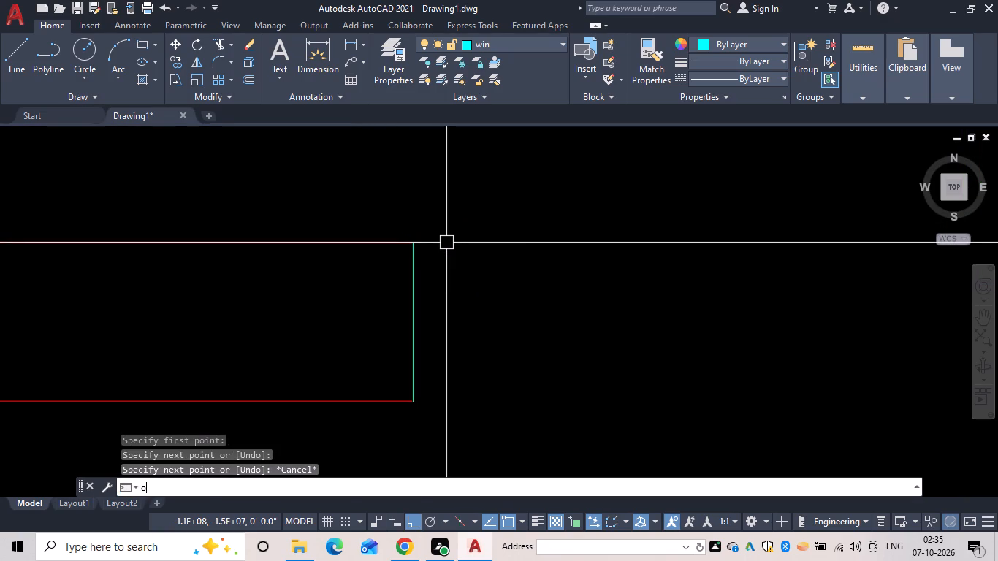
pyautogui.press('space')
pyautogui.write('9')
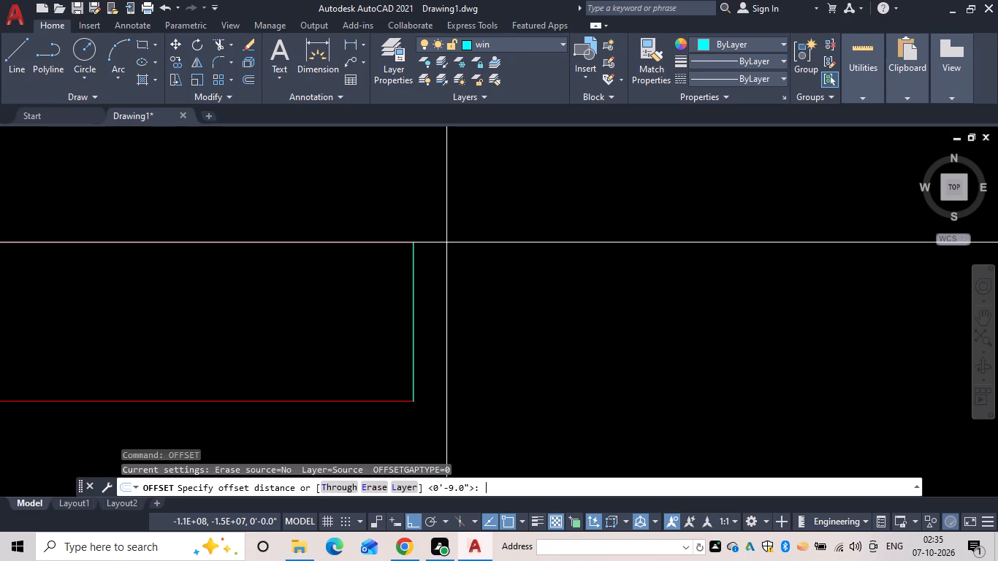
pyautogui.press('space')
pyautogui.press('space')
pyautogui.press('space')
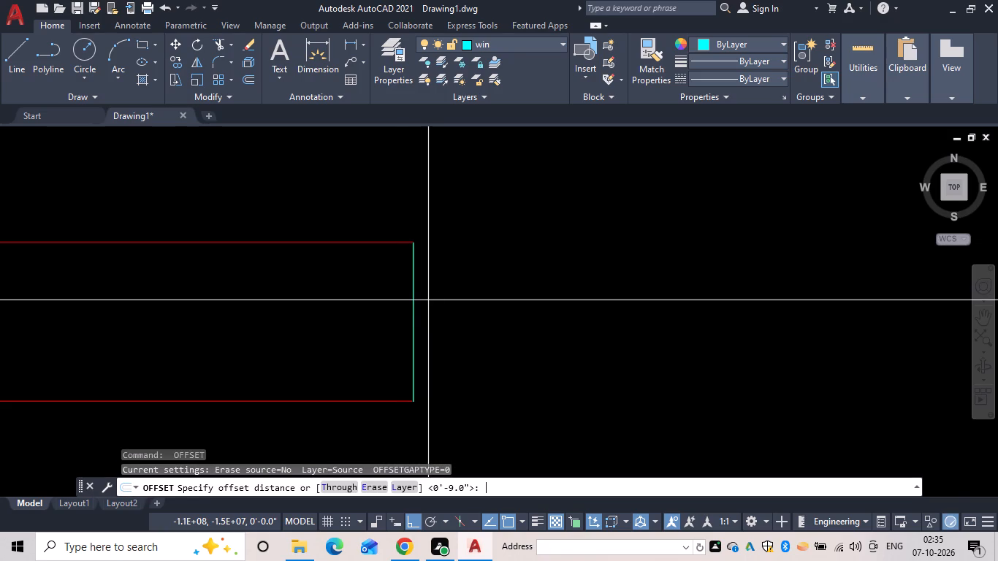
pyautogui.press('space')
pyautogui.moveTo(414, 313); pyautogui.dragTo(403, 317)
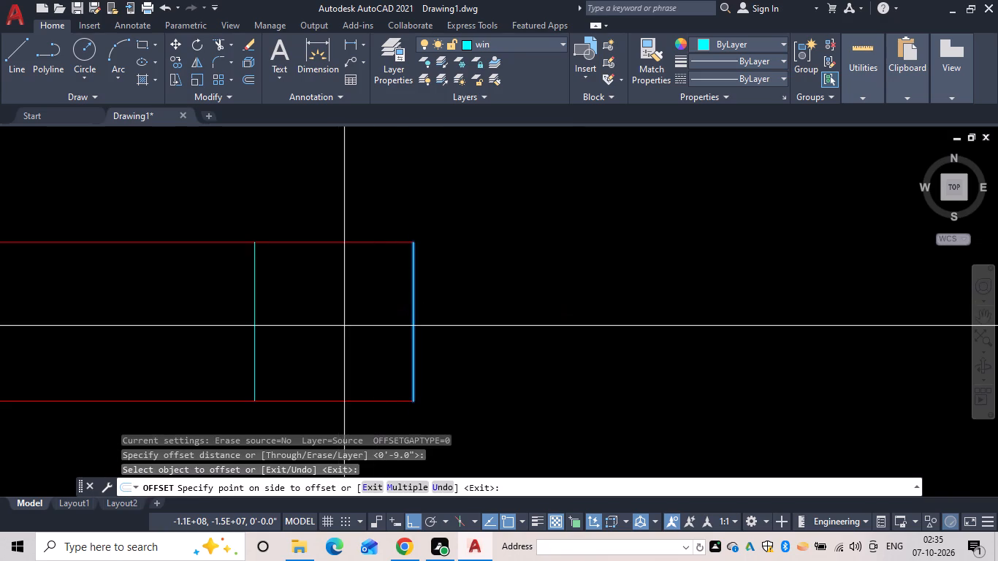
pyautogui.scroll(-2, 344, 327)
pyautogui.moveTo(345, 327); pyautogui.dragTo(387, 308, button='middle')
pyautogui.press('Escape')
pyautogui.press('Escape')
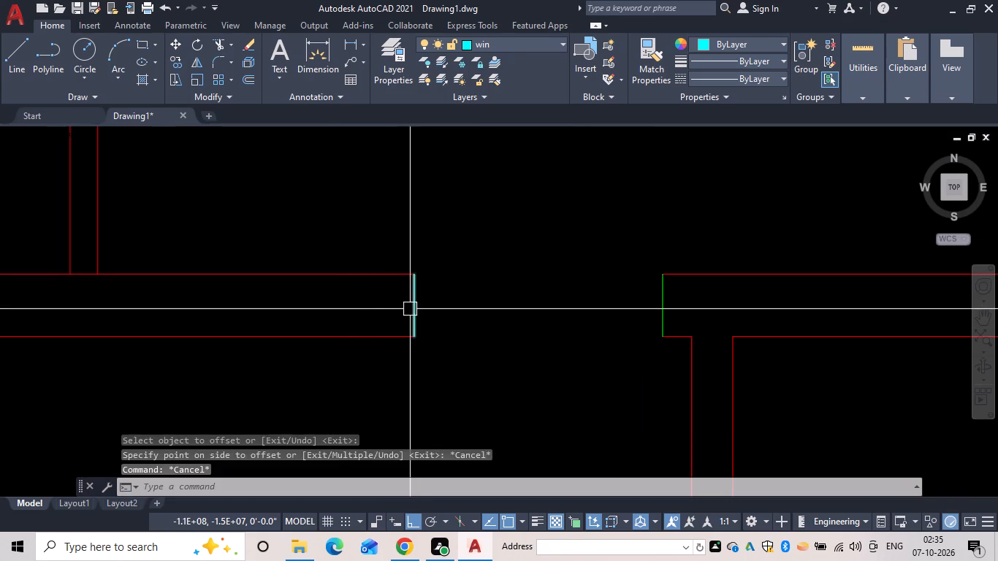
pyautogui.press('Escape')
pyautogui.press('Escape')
# Offset the cyan line on the door jamb 9" to the left to start the first window.
pyautogui.write('of 9')
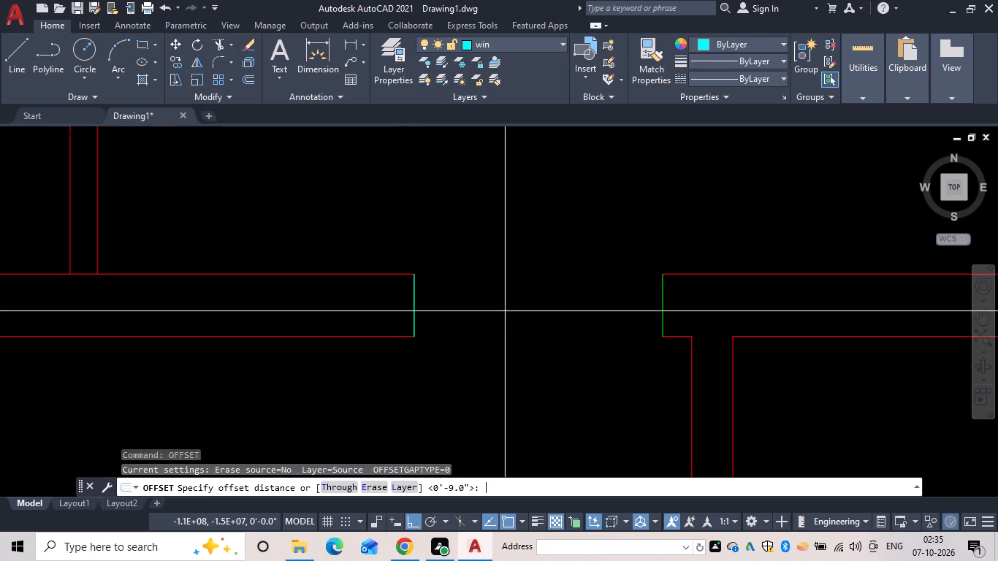
pyautogui.press('space')
pyautogui.moveTo(417, 294); pyautogui.dragTo(379, 303)
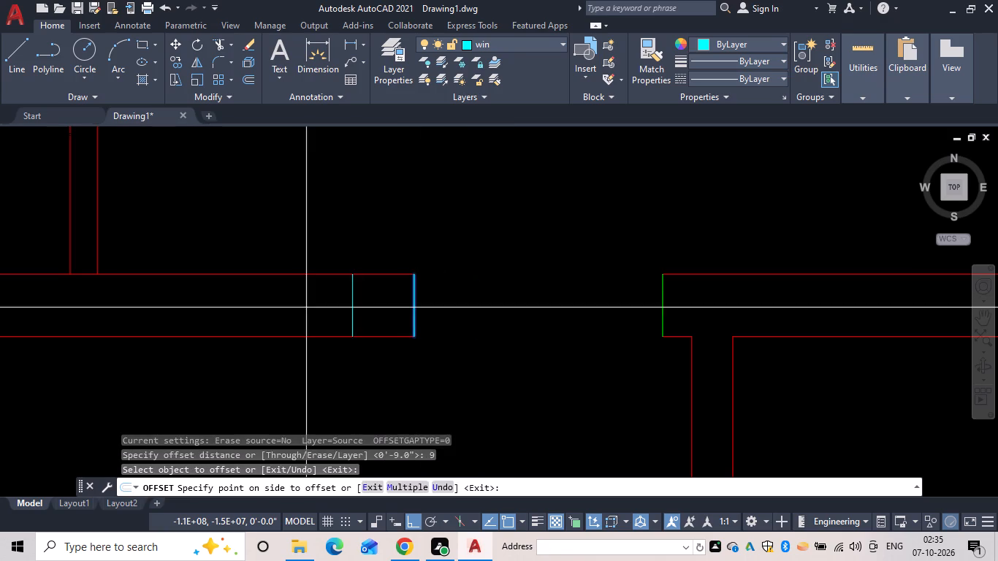
pyautogui.click(306, 308)
pyautogui.press('Escape')
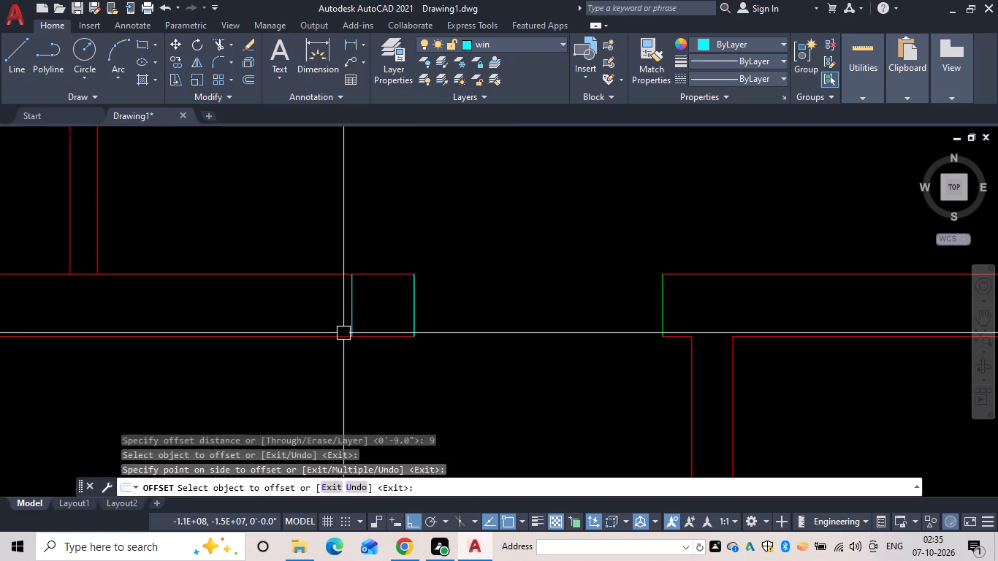
# Erase the original cyan line lying over the green door jamb.
pyautogui.click(416, 308)
pyautogui.write('e')
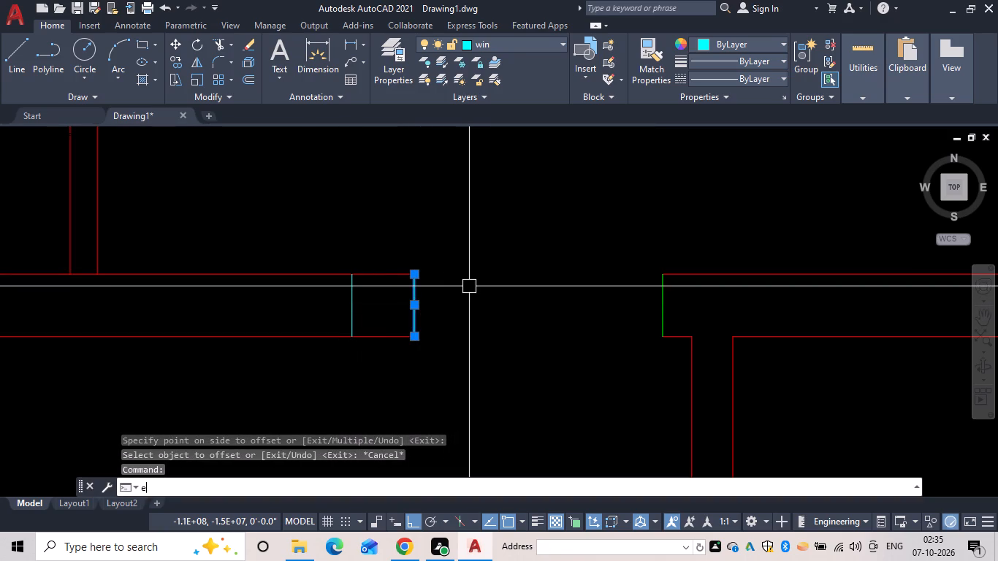
pyautogui.press('space')
pyautogui.press('Escape')
# Offset the cyan window line 2' to the left to mark the first window's other side.
pyautogui.scroll(-2, 392, 298)
pyautogui.moveTo(392, 298); pyautogui.dragTo(481, 295, button='middle')
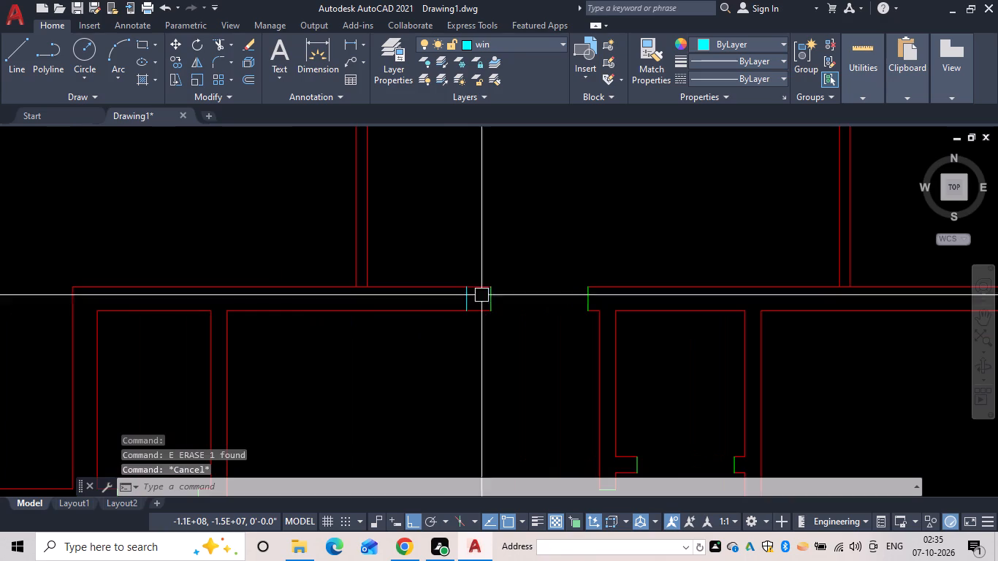
pyautogui.scroll(2, 462, 300)
pyautogui.press('Escape')
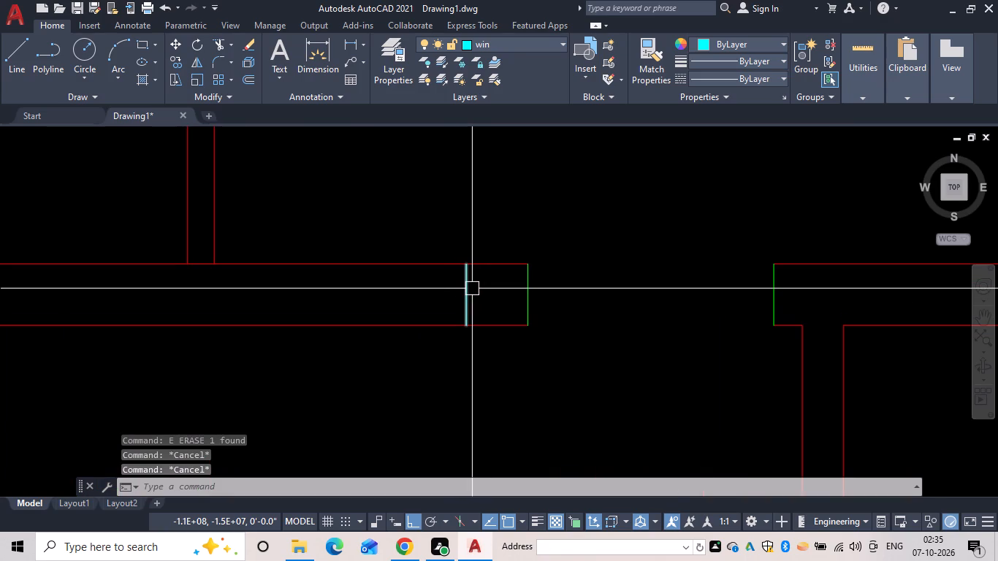
pyautogui.write("of 2'")
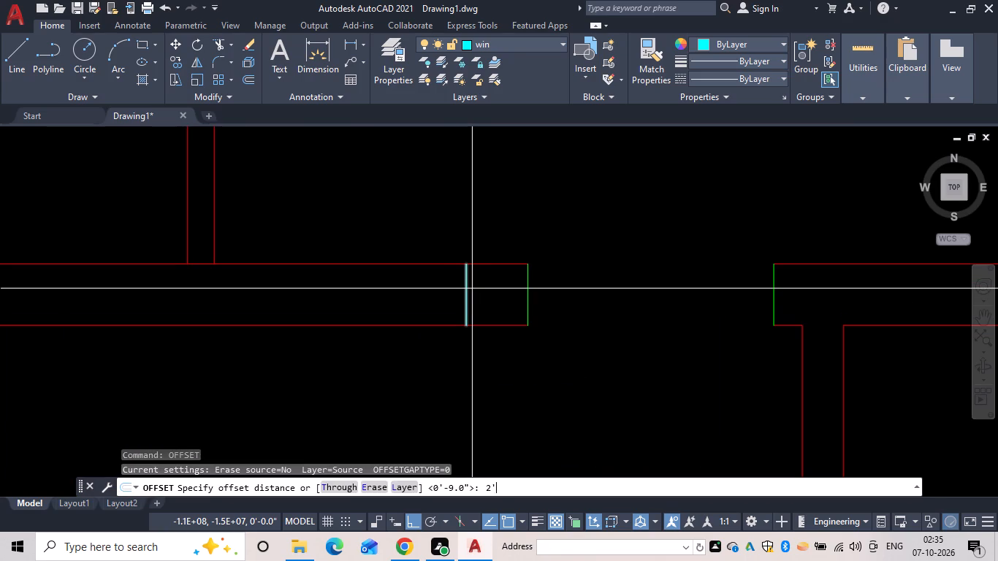
pyautogui.press('space')
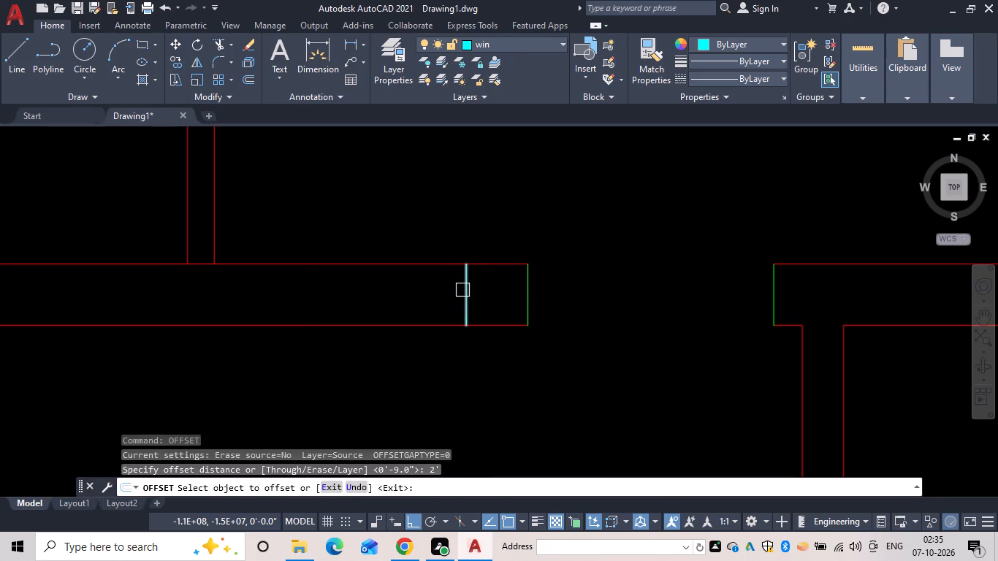
pyautogui.moveTo(462, 290); pyautogui.dragTo(443, 292)
pyautogui.click(298, 281)
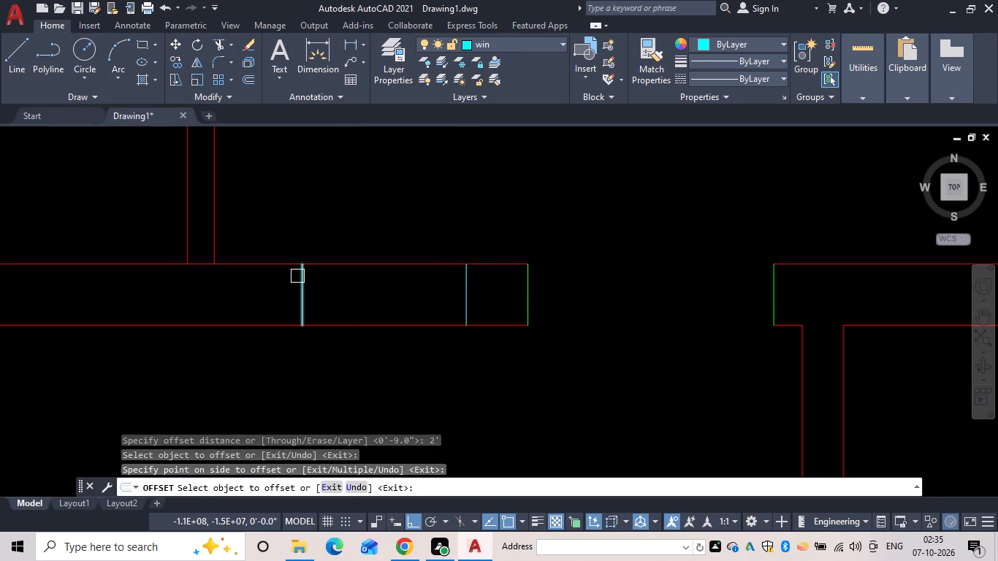
pyautogui.press('space')
# Offset the left line of the first window 3'5" to the left along the top wall.
pyautogui.press('space')
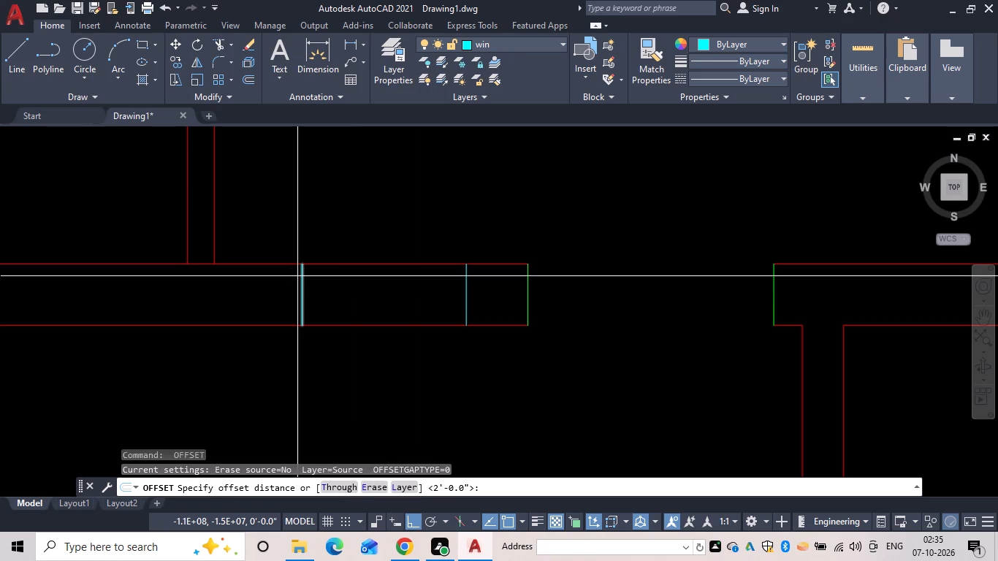
pyautogui.write('3\'5"')
pyautogui.press('space')
pyautogui.moveTo(309, 289); pyautogui.dragTo(301, 292)
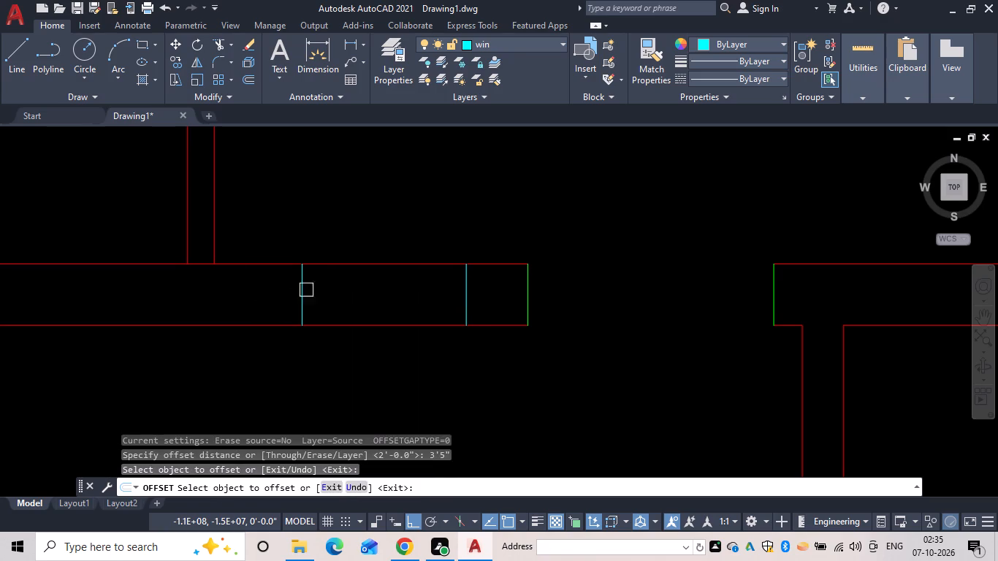
pyautogui.moveTo(305, 291); pyautogui.dragTo(287, 307)
pyautogui.click(223, 321)
pyautogui.moveTo(224, 321); pyautogui.dragTo(224, 321, button='middle')
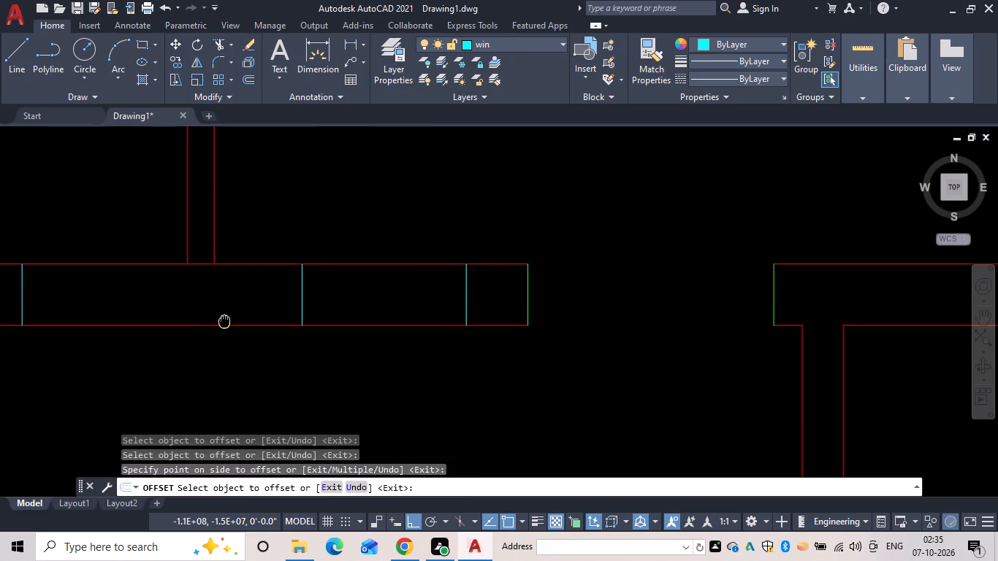
pyautogui.moveTo(224, 321); pyautogui.dragTo(504, 319, button='middle')
pyautogui.press('space')
# Offset the leftmost cyan line on the top wall 2' to the left to complete the second window.
pyautogui.press('space')
pyautogui.write("2'")
pyautogui.press('space')
pyautogui.moveTo(302, 280); pyautogui.dragTo(293, 285)
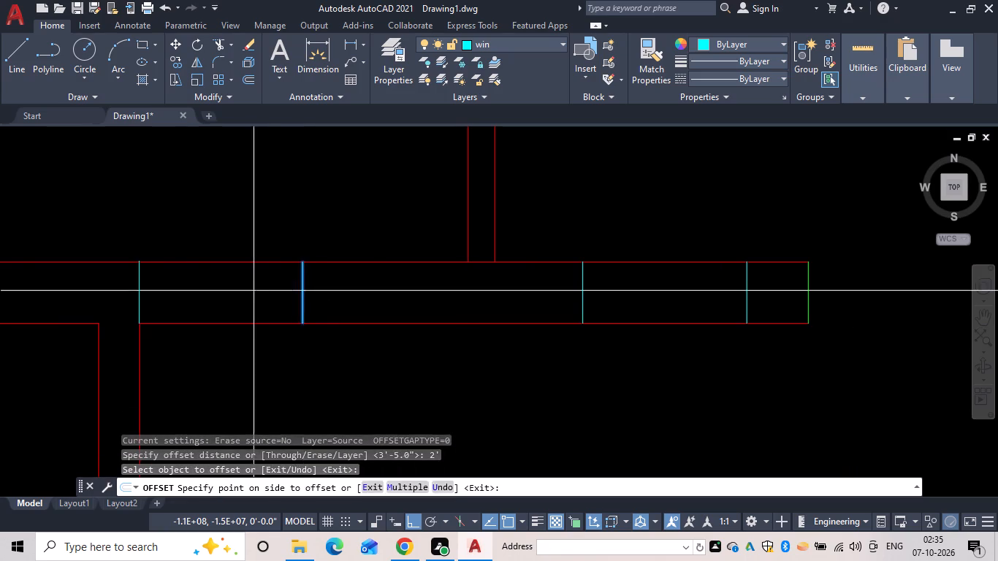
pyautogui.click(254, 291)
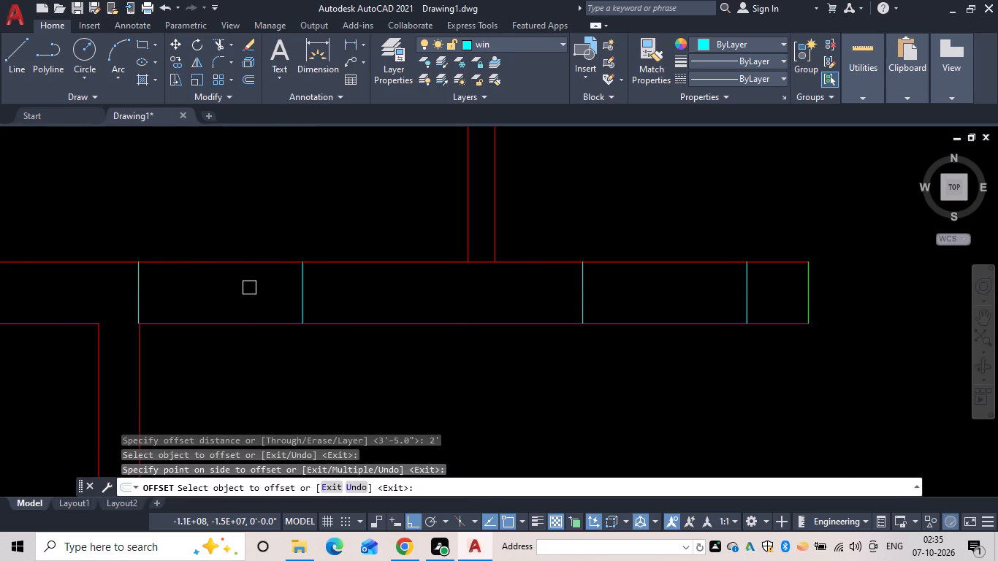
pyautogui.scroll(2, 103, 321)
pyautogui.press('Escape')
# Move both lines of the second window right so the left one aligns with the inner wall corner.
pyautogui.scroll(2, 207, 310)
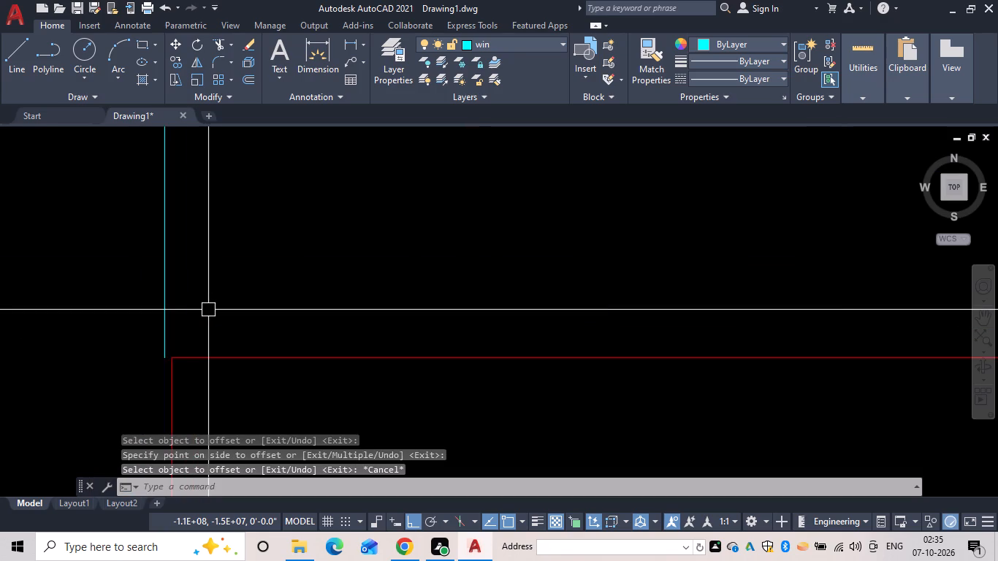
pyautogui.scroll(-2, 208, 310)
pyautogui.middleClick(208, 310)
pyautogui.press('Escape')
pyautogui.press('m')
pyautogui.press('space')
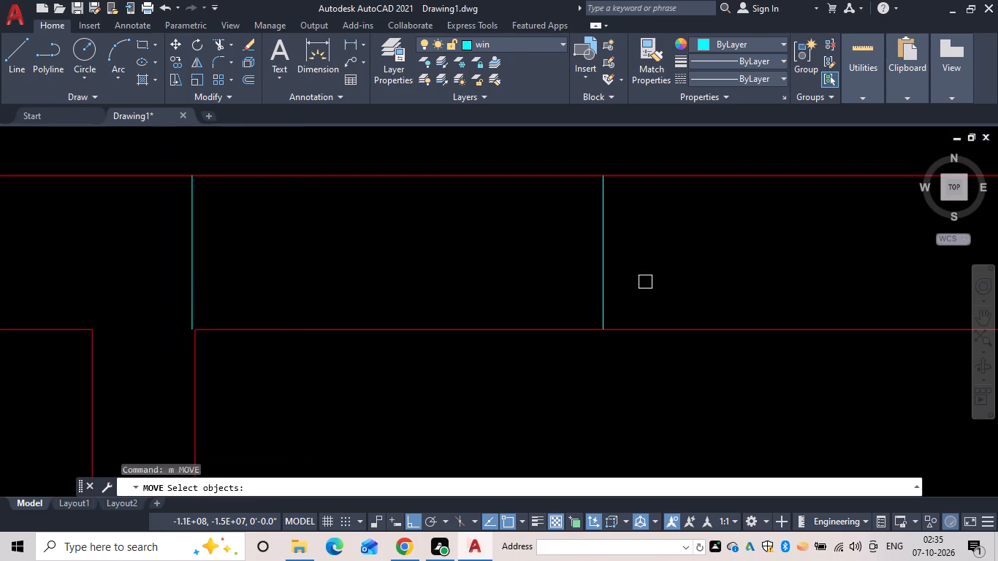
pyautogui.moveTo(648, 282); pyautogui.dragTo(487, 247)
pyautogui.press('space')
pyautogui.click(178, 259)
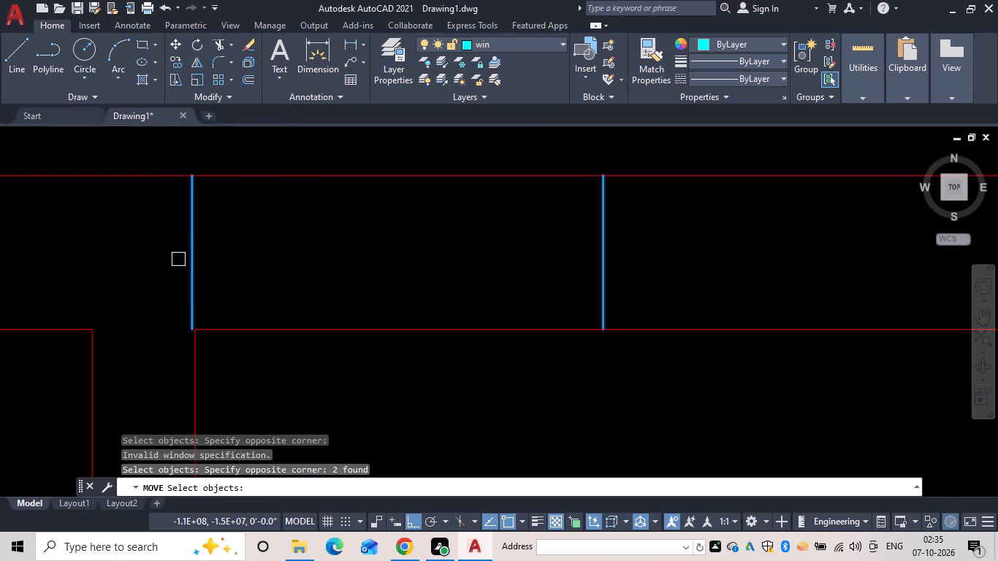
pyautogui.press('space')
pyautogui.scroll(5, 192, 327)
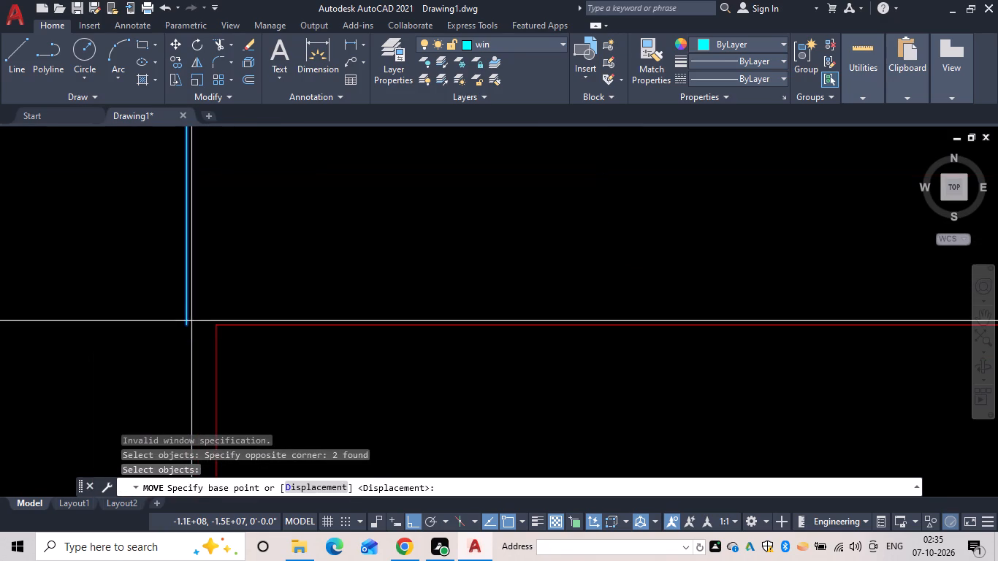
pyautogui.click(186, 326)
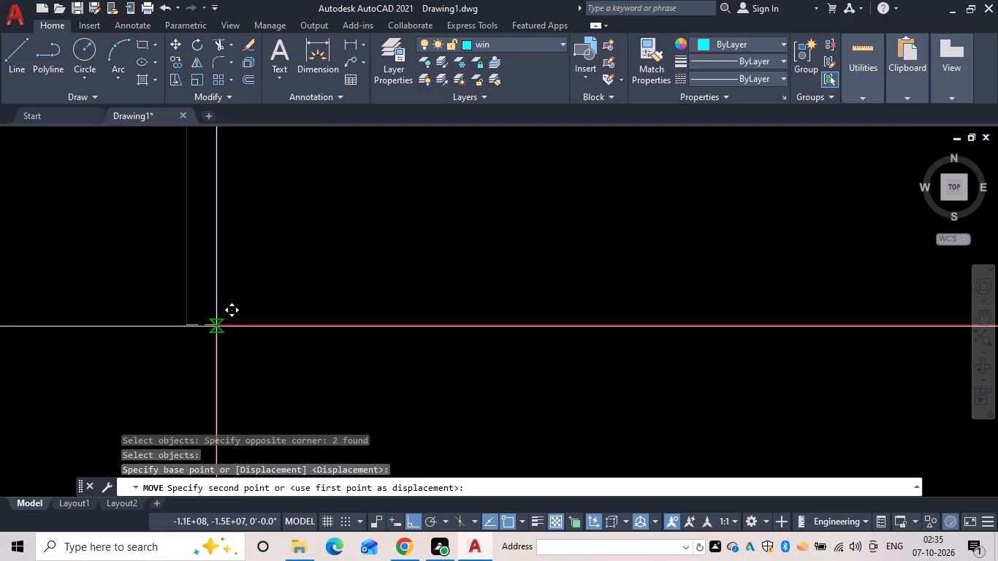
pyautogui.click(217, 324)
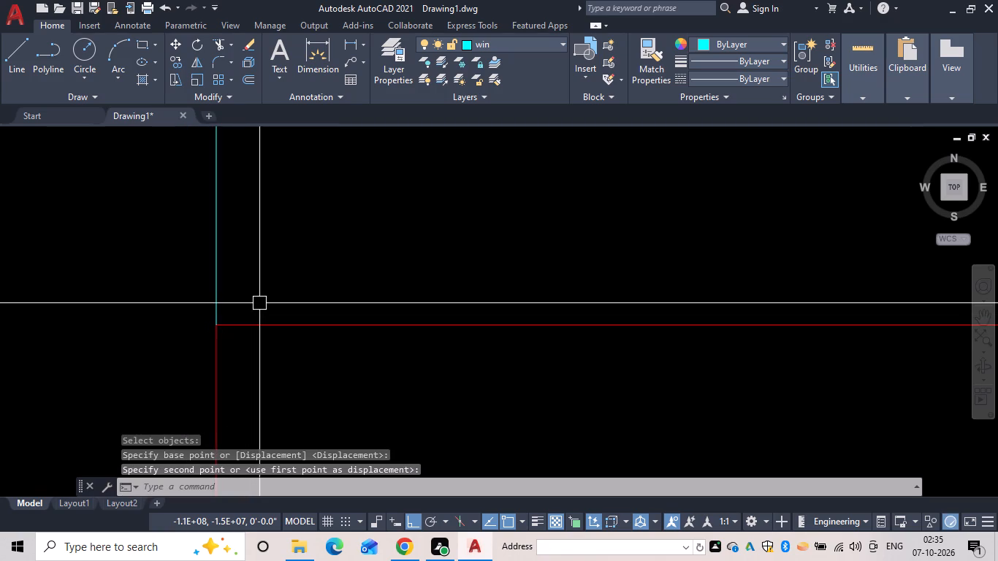
pyautogui.press('Escape')
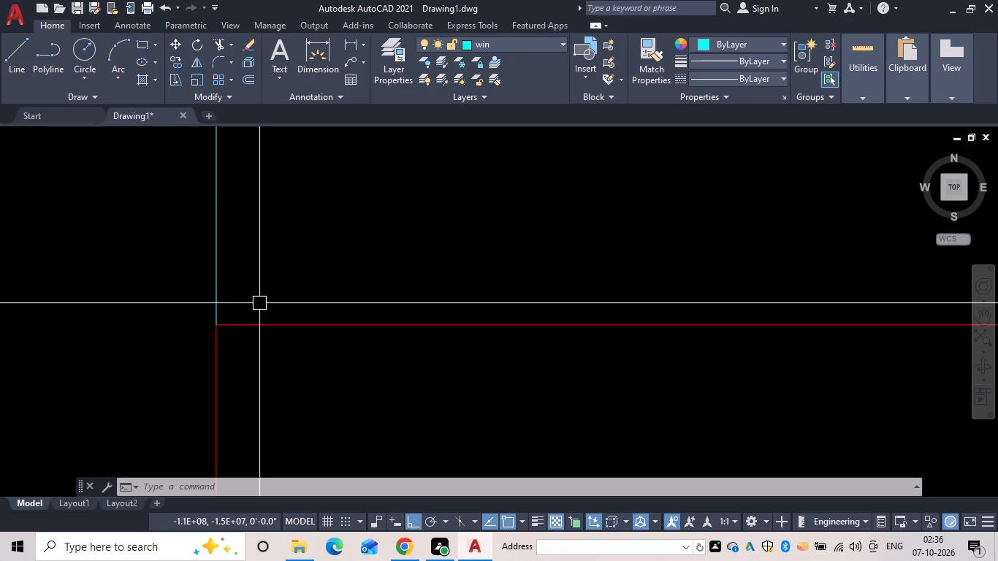
# Draw a 9" line across the left outer wall from the upper-left inner corner of the far-left room.
pyautogui.scroll(-2, 357, 463)
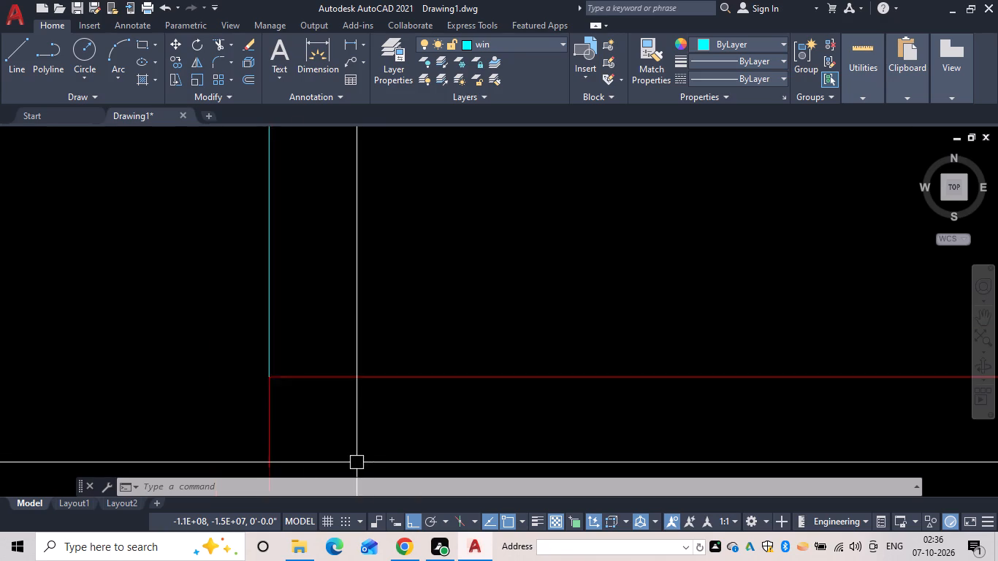
pyautogui.scroll(-3, 357, 462)
pyautogui.scroll(-1, 433, 356)
pyautogui.moveTo(437, 362); pyautogui.dragTo(428, 327, button='middle')
pyautogui.scroll(-2, 461, 383)
pyautogui.moveTo(458, 381); pyautogui.dragTo(430, 316, button='middle')
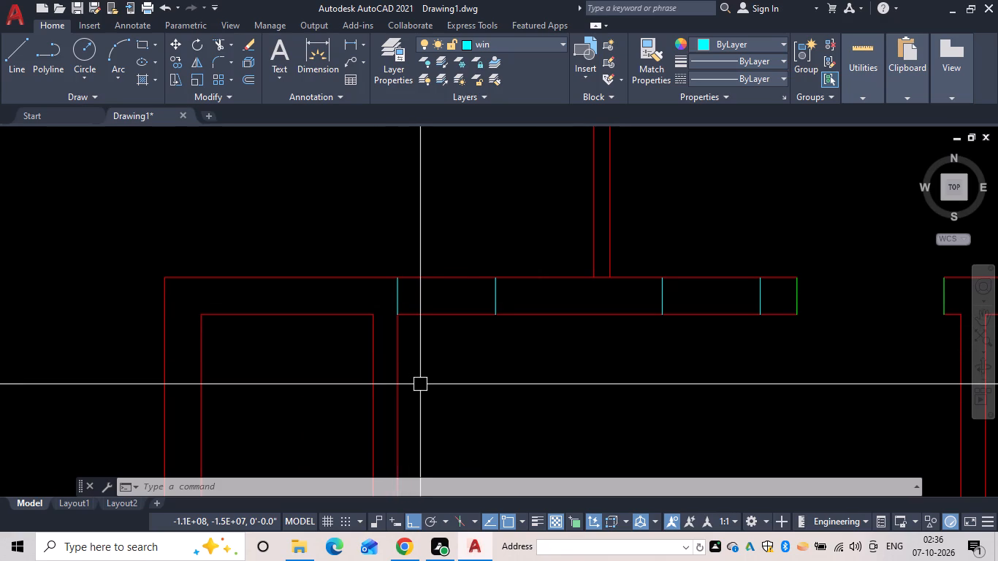
pyautogui.press('Escape')
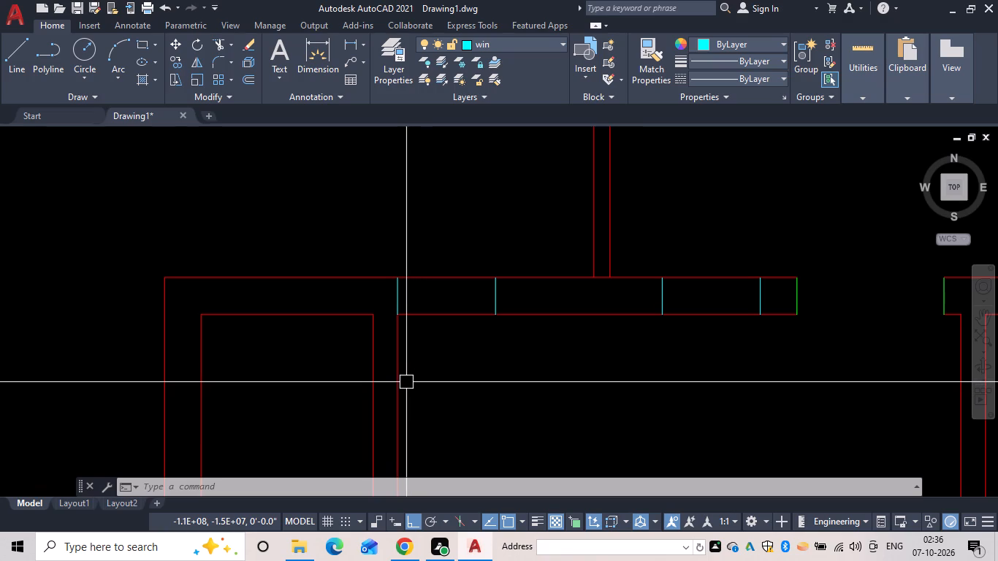
pyautogui.press('l')
pyautogui.press('space')
pyautogui.scroll(-1, 257, 349)
pyautogui.moveTo(254, 343); pyautogui.dragTo(248, 182, button='middle')
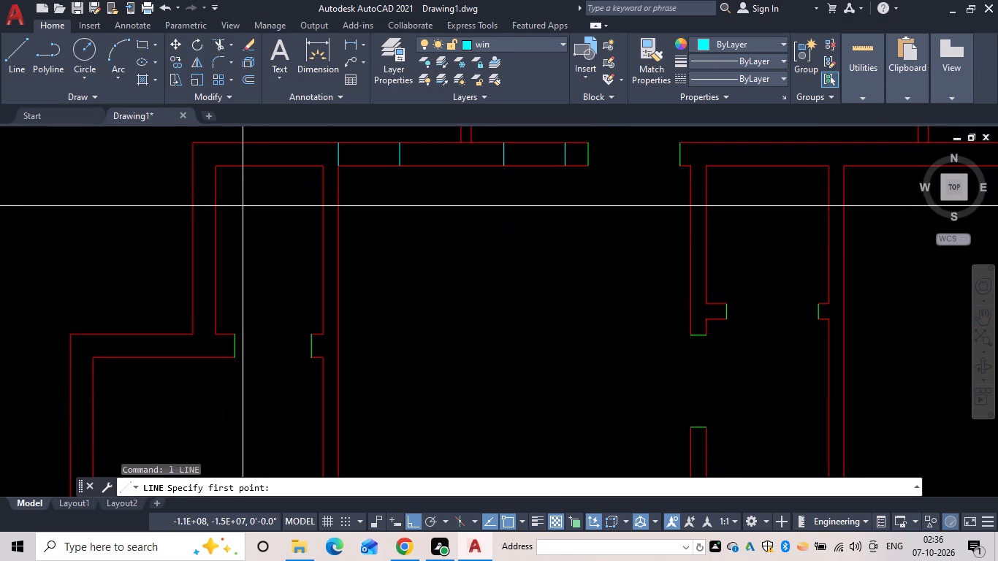
pyautogui.moveTo(225, 262); pyautogui.dragTo(292, 203, button='middle')
pyautogui.scroll(-1, 167, 319)
pyautogui.moveTo(167, 313); pyautogui.dragTo(224, 272, button='middle')
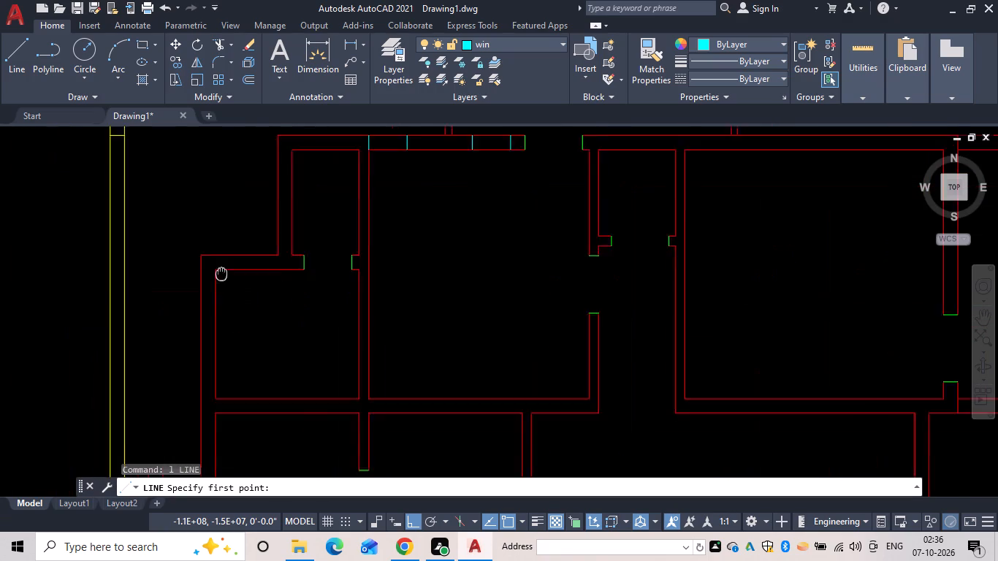
pyautogui.moveTo(224, 272); pyautogui.dragTo(232, 266, button='middle')
pyautogui.scroll(3, 229, 266)
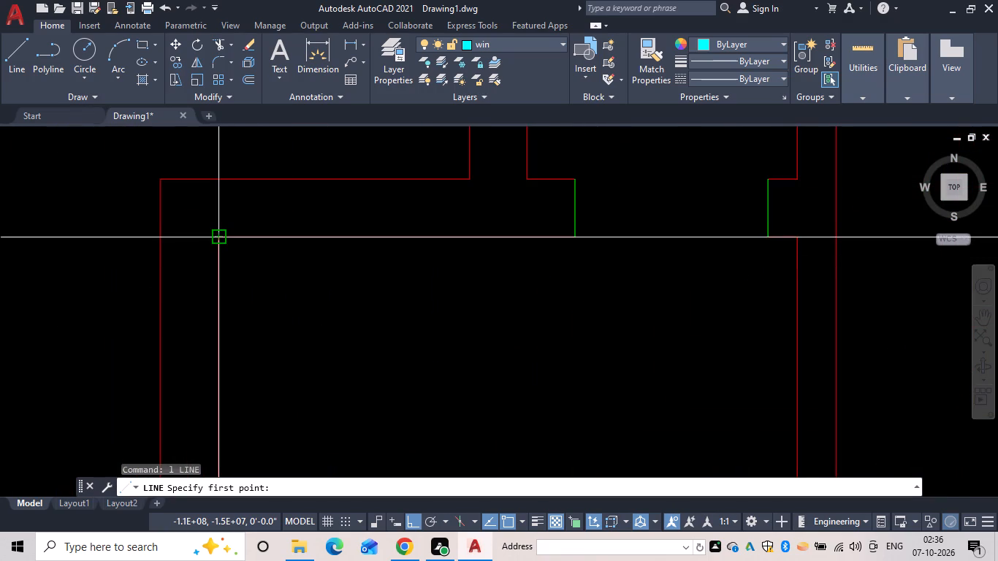
pyautogui.click(218, 237)
pyautogui.write('9')
pyautogui.press('space')
pyautogui.press('Escape')
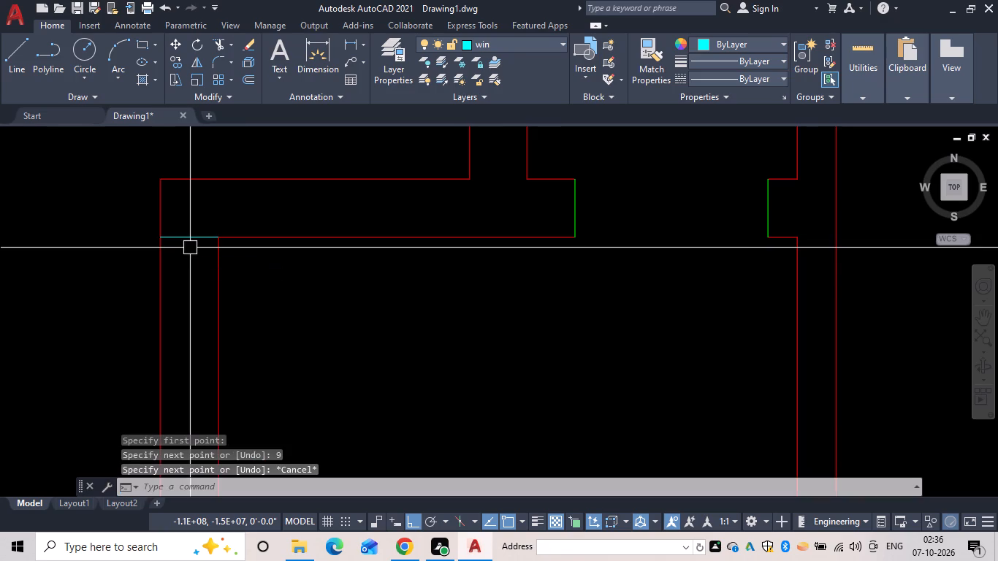
# Offset the new line across the left outer wall 2'6" downward to start that room's window.
pyautogui.write('of 2\'6"')
pyautogui.press('space')
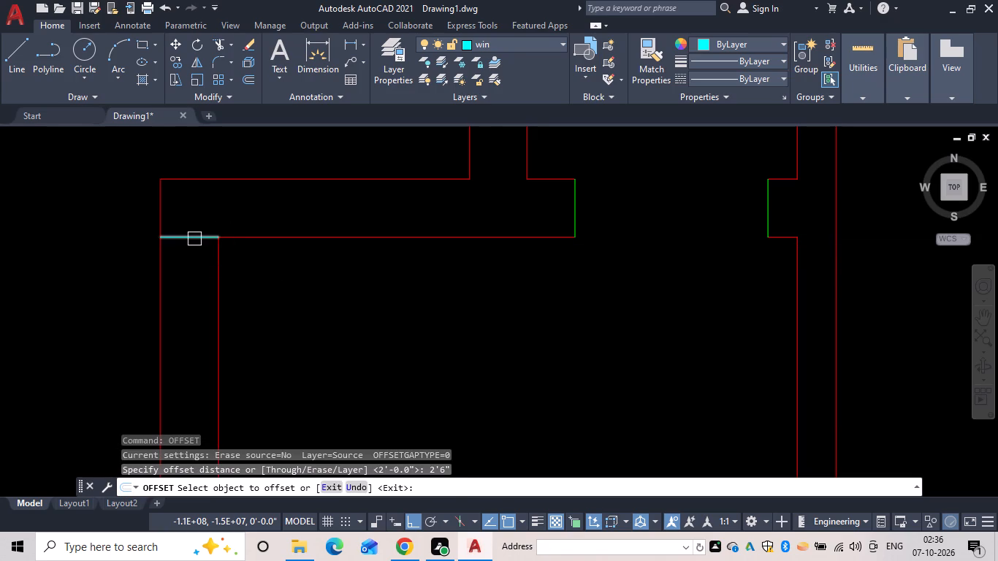
pyautogui.moveTo(194, 239); pyautogui.dragTo(191, 261)
pyautogui.click(183, 313)
pyautogui.press('space')
# Offset the window's upper line another 2'6" downward to mark its lower side.
pyautogui.press('space')
pyautogui.moveTo(198, 326); pyautogui.dragTo(201, 178, button='middle')
pyautogui.press('space')
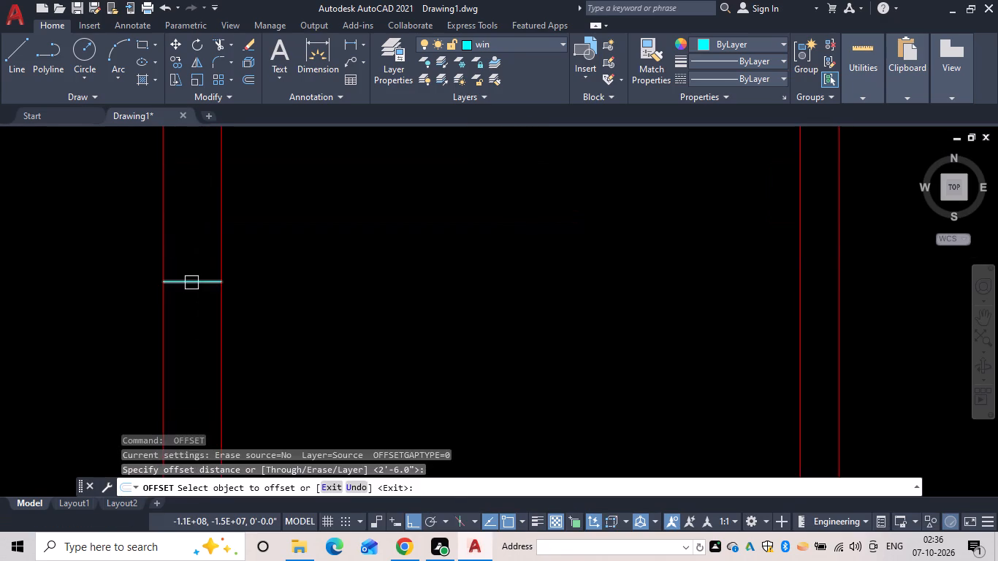
pyautogui.moveTo(191, 281); pyautogui.dragTo(188, 291)
pyautogui.click(178, 357)
pyautogui.moveTo(201, 346); pyautogui.dragTo(205, 218, button='middle')
pyautogui.scroll(-3, 275, 303)
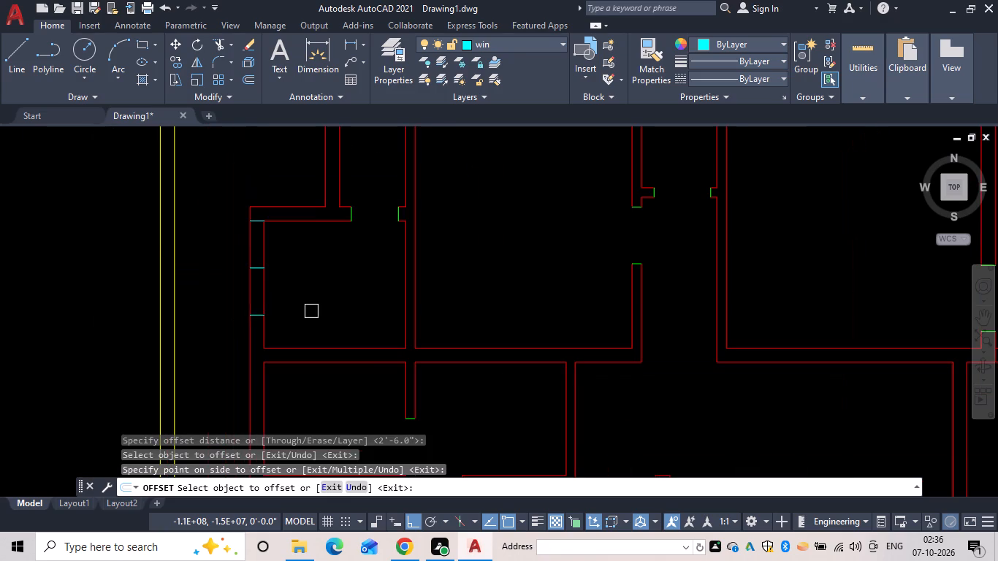
pyautogui.press('Escape')
# Erase the original cyan line at the far-left room's upper inner corner.
pyautogui.click(254, 221)
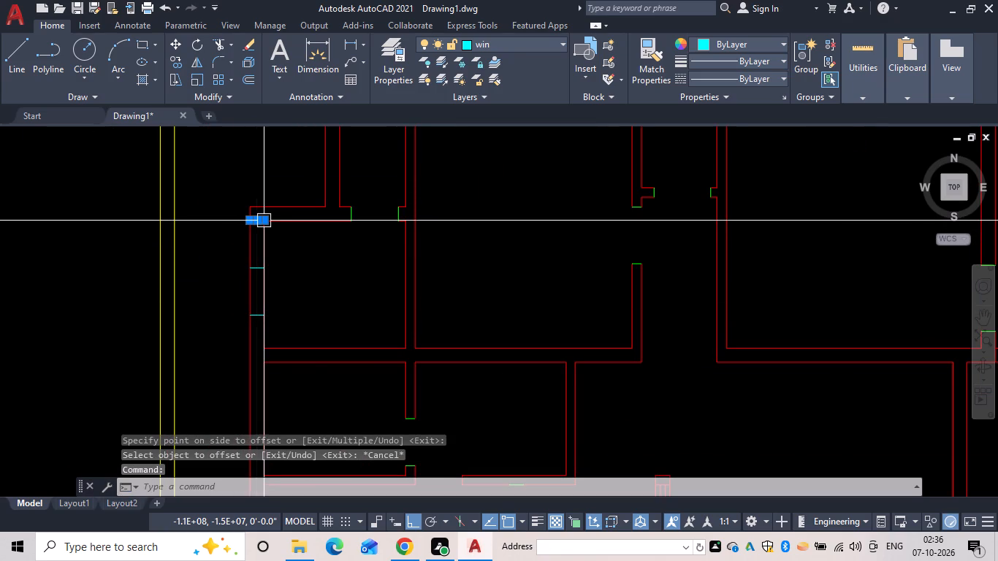
pyautogui.press('e')
pyautogui.press('space')
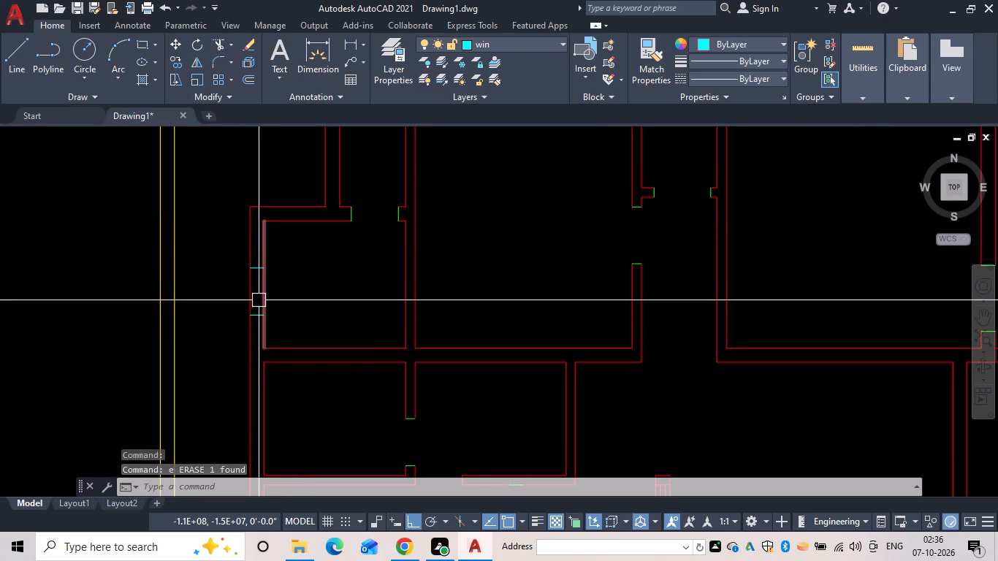
pyautogui.press('Escape')
# Draw a line across the left outer wall from the upper-left inner corner of the room below.
pyautogui.write('l')
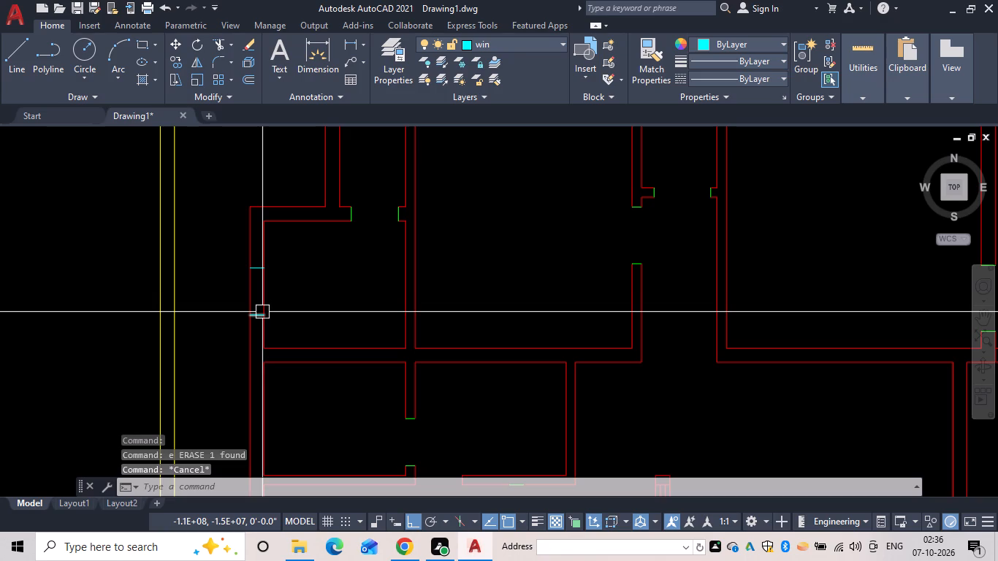
pyautogui.press('space')
pyautogui.moveTo(281, 321); pyautogui.dragTo(281, 252, button='middle')
pyautogui.scroll(2, 263, 299)
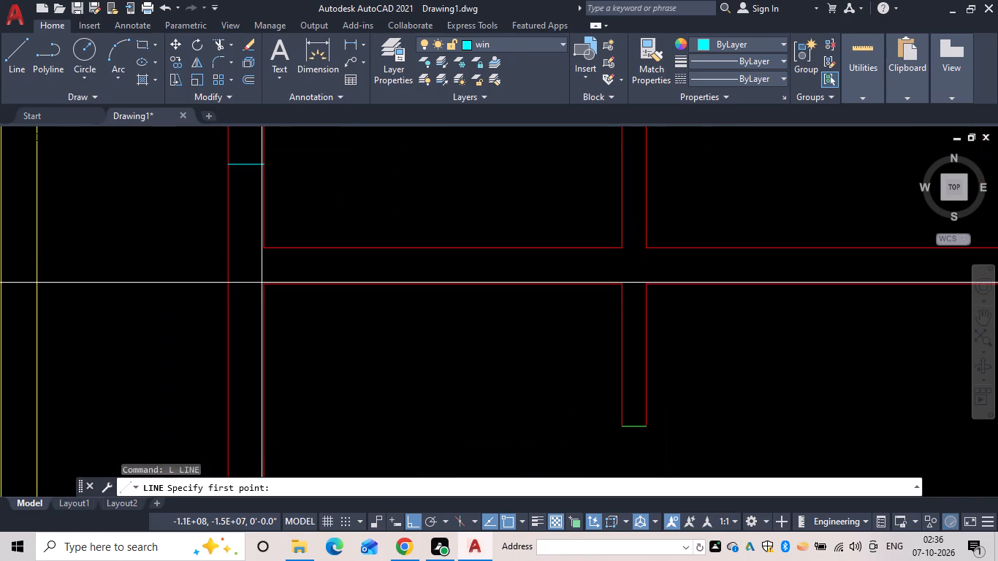
pyautogui.moveTo(262, 284); pyautogui.dragTo(236, 291)
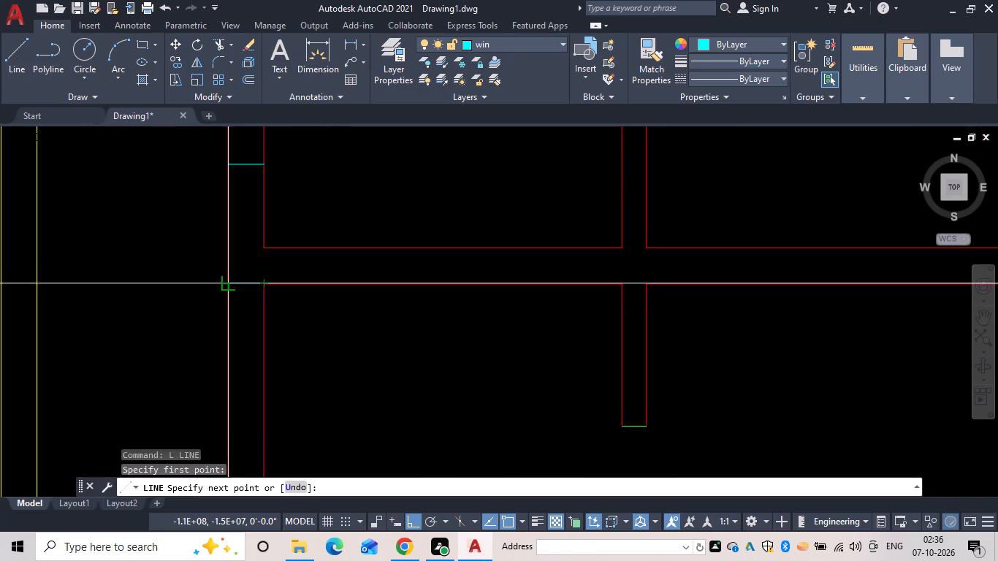
pyautogui.click(229, 283)
pyautogui.press('space')
pyautogui.press('Escape')
# Offset the lower room's corner line 1'9" downward to start its window on the left outer wall.
pyautogui.write('od')
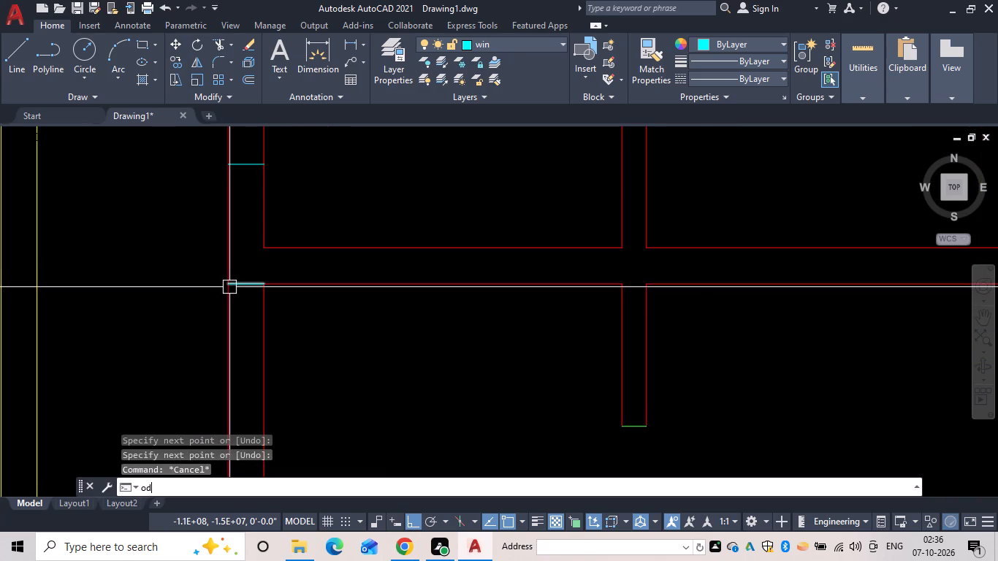
pyautogui.press('space')
pyautogui.press('Escape')
pyautogui.write("of 1'")
pyautogui.write('9"')
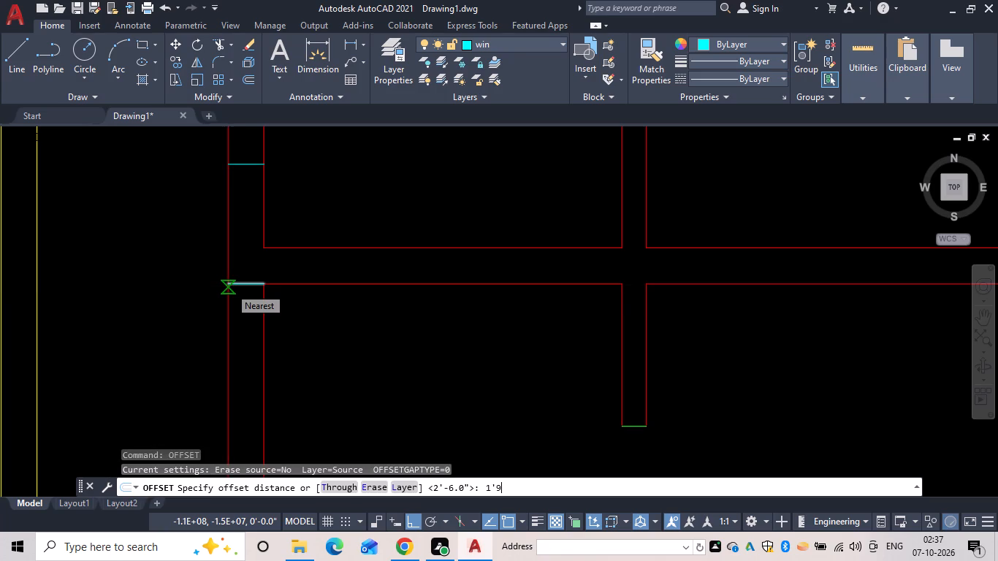
pyautogui.press('space')
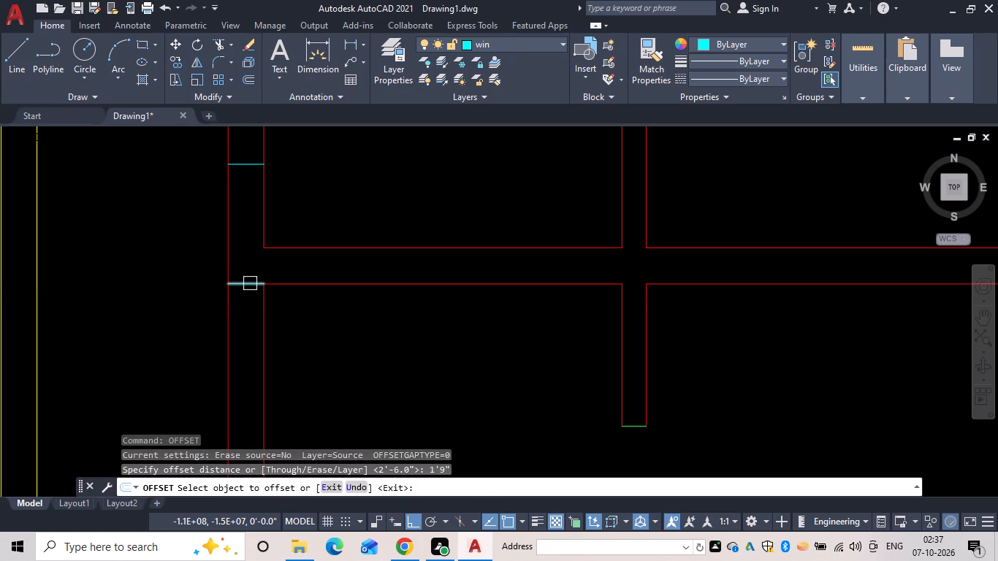
pyautogui.click(250, 283)
pyautogui.scroll(-1, 278, 334)
pyautogui.moveTo(278, 334); pyautogui.dragTo(282, 254, button='middle')
pyautogui.press('space')
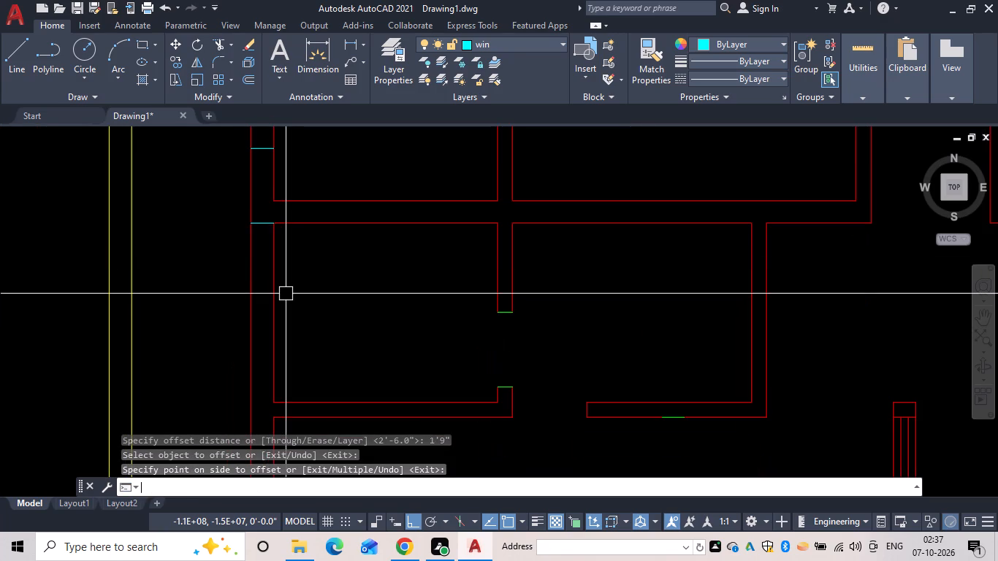
pyautogui.press('Escape')
pyautogui.press('space')
pyautogui.press('space')
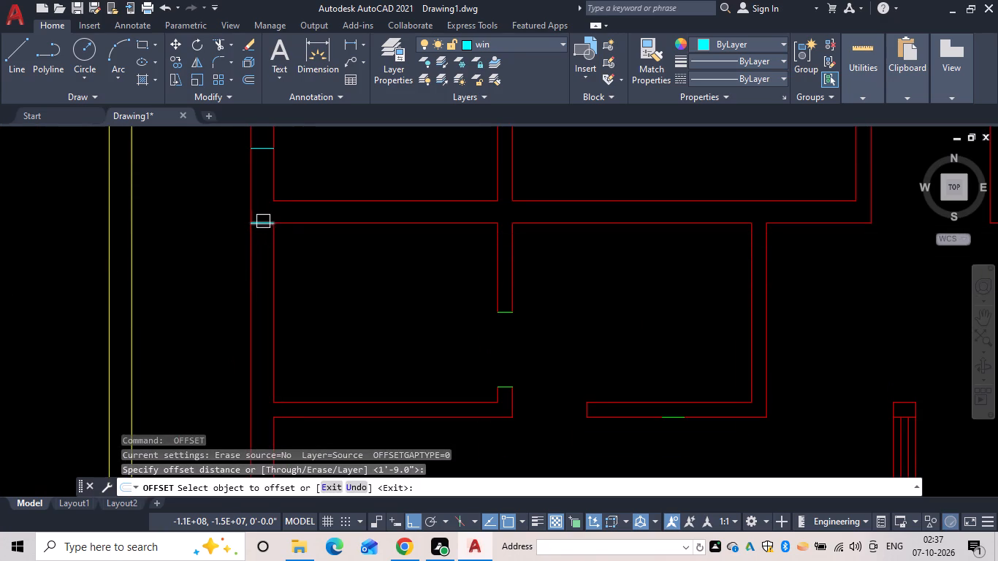
pyautogui.click(262, 220)
pyautogui.click(259, 278)
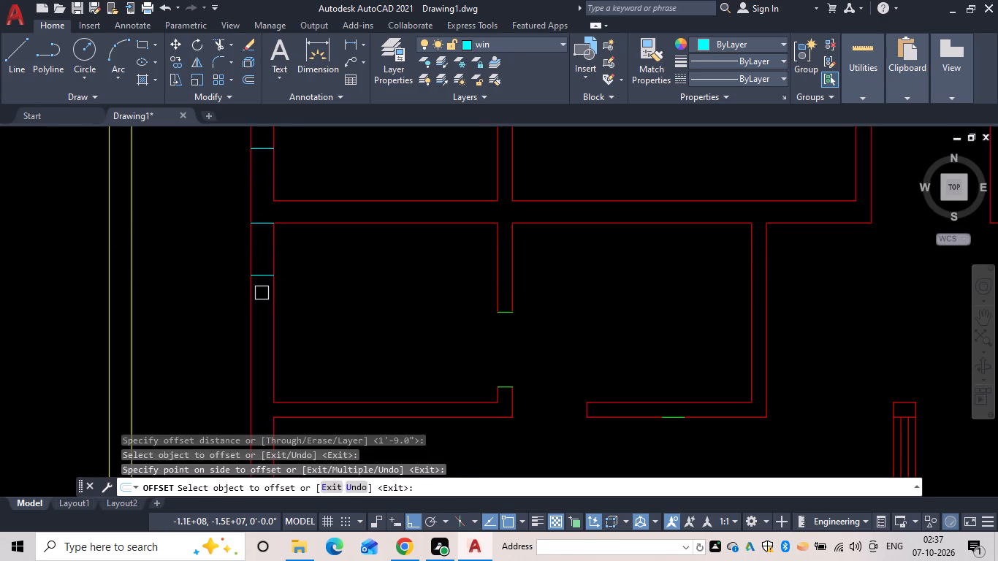
# Offset the lower room's window start line 2'6" downward to mark the window's lower side on the left outer wall.
pyautogui.press('space')
pyautogui.press('space')
pyautogui.write("2'")
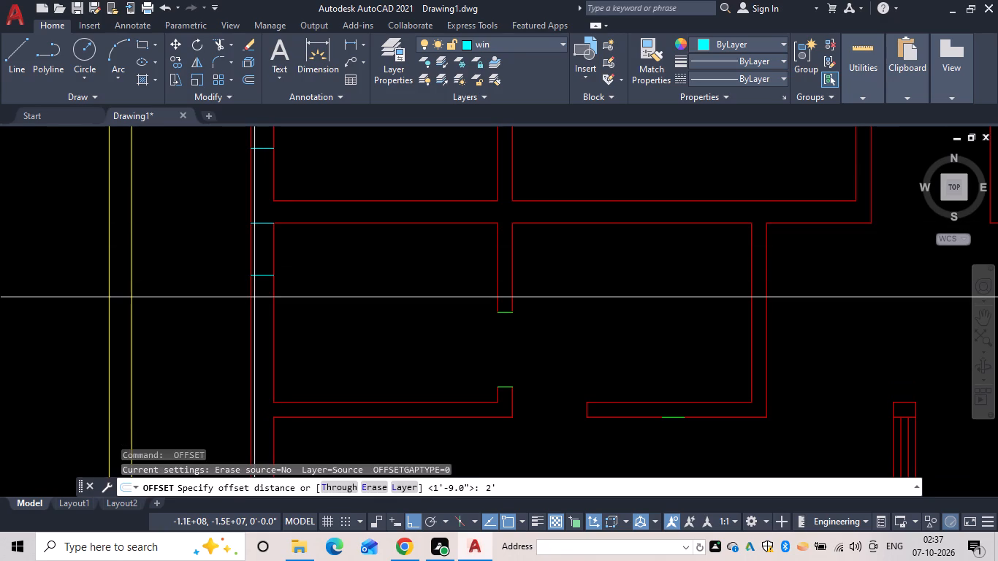
pyautogui.write('6"')
pyautogui.press('space')
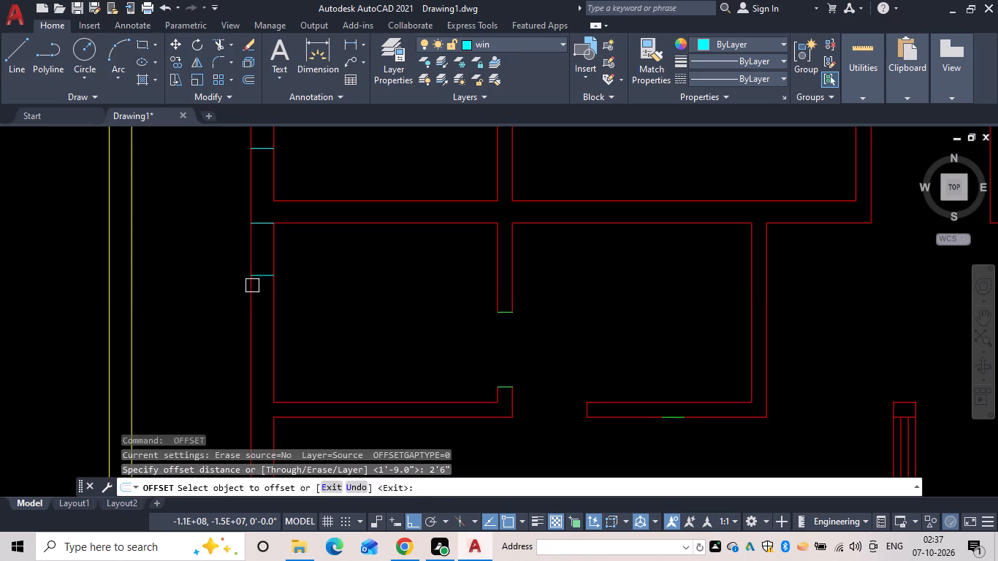
pyautogui.moveTo(266, 277); pyautogui.dragTo(262, 291)
pyautogui.scroll(-1, 319, 361)
pyautogui.middleClick(319, 361)
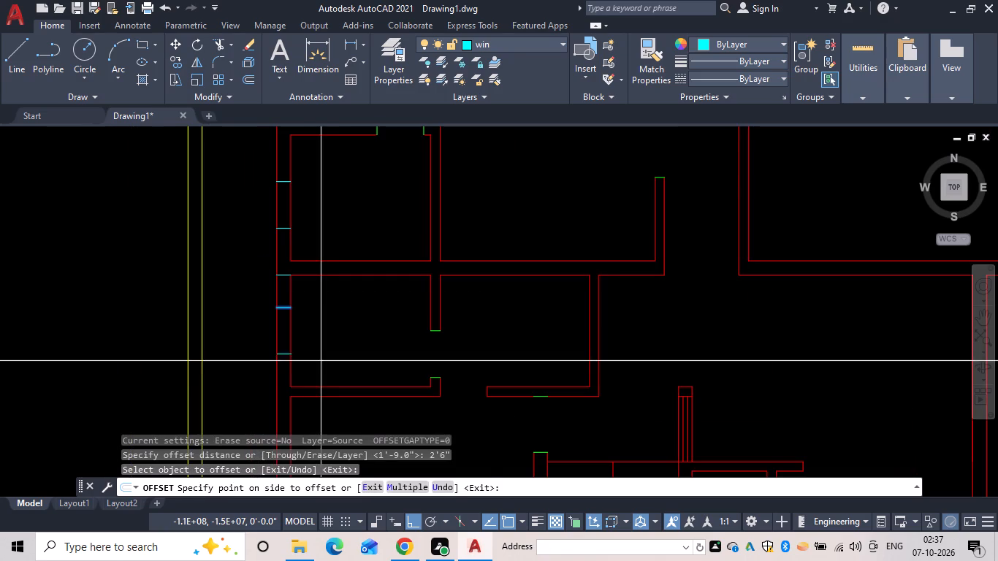
pyautogui.press('Escape')
pyautogui.press('space')
pyautogui.press('space')
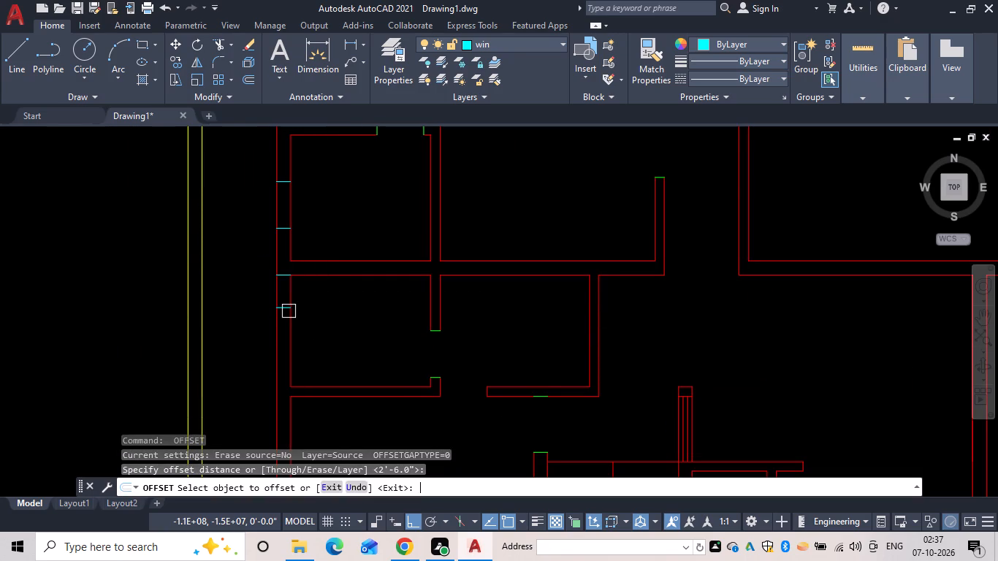
pyautogui.scroll(3, 279, 307)
pyautogui.click(290, 304)
pyautogui.scroll(-2, 286, 389)
pyautogui.moveTo(283, 388); pyautogui.dragTo(304, 260, button='middle')
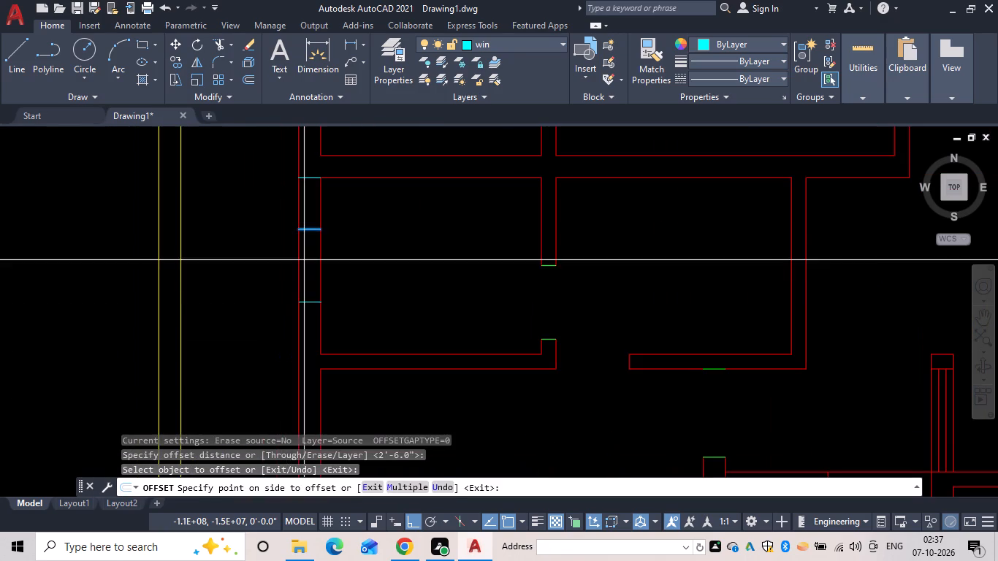
pyautogui.click(304, 298)
pyautogui.scroll(-3, 368, 299)
pyautogui.middleClick(365, 302)
pyautogui.press('Escape')
# Erase the cyan construction line at the lower room's upper inner corner on the left outer wall.
pyautogui.scroll(3, 346, 264)
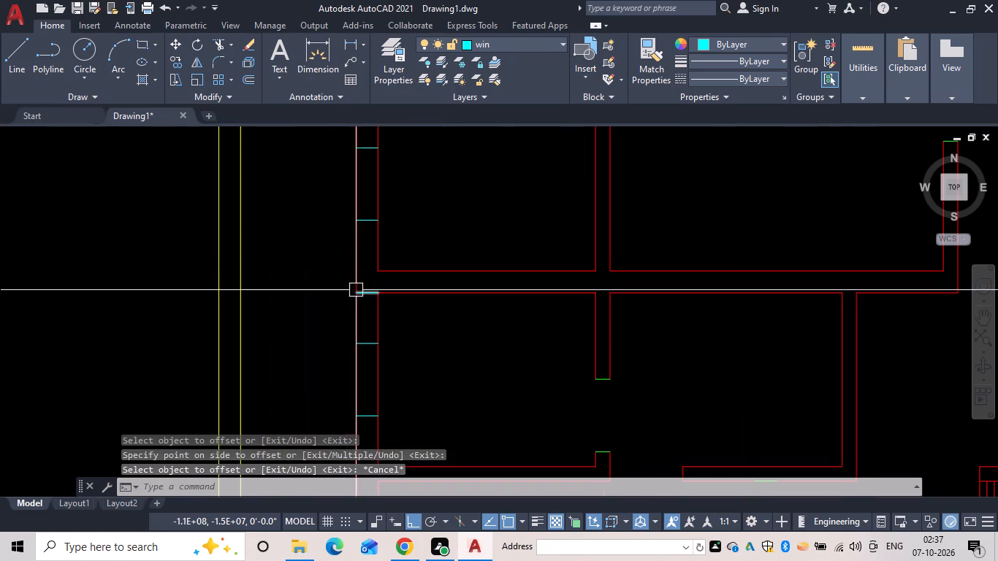
pyautogui.click(364, 288)
pyautogui.write('e')
pyautogui.press('space')
pyautogui.scroll(-2, 425, 313)
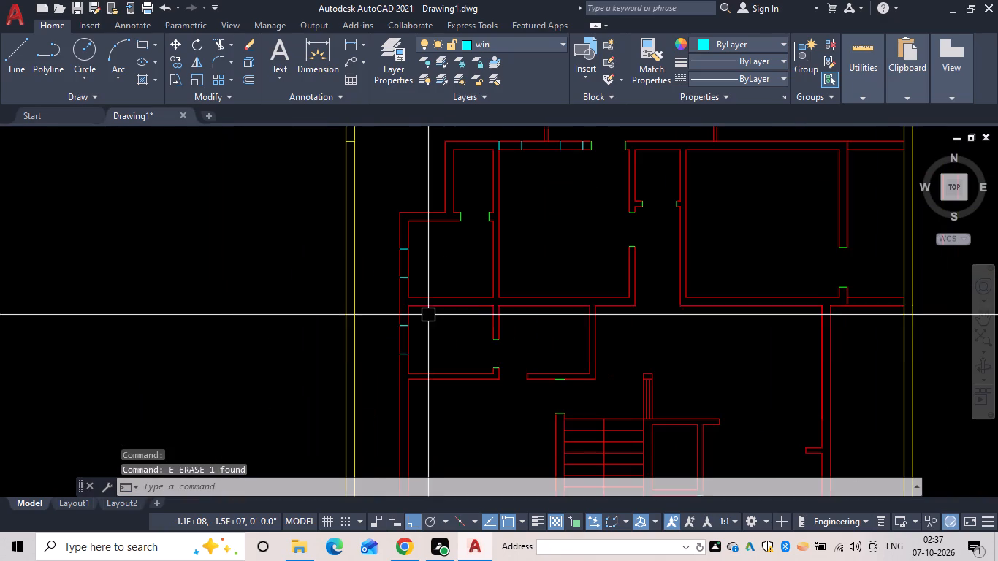
# Draw a line across the bottom outer wall at the midpoint of the bottom-left room's inner wall edge.
pyautogui.moveTo(427, 373); pyautogui.dragTo(404, 344, button='middle')
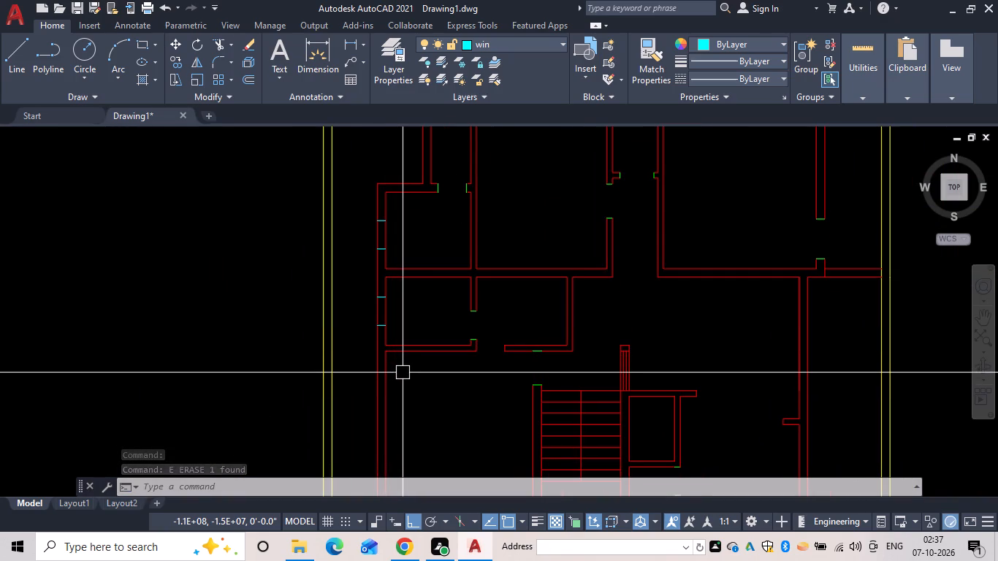
pyautogui.scroll(-1, 413, 365)
pyautogui.moveTo(413, 366); pyautogui.dragTo(357, 303, button='middle')
pyautogui.press('Escape')
pyautogui.press('l')
pyautogui.press('space')
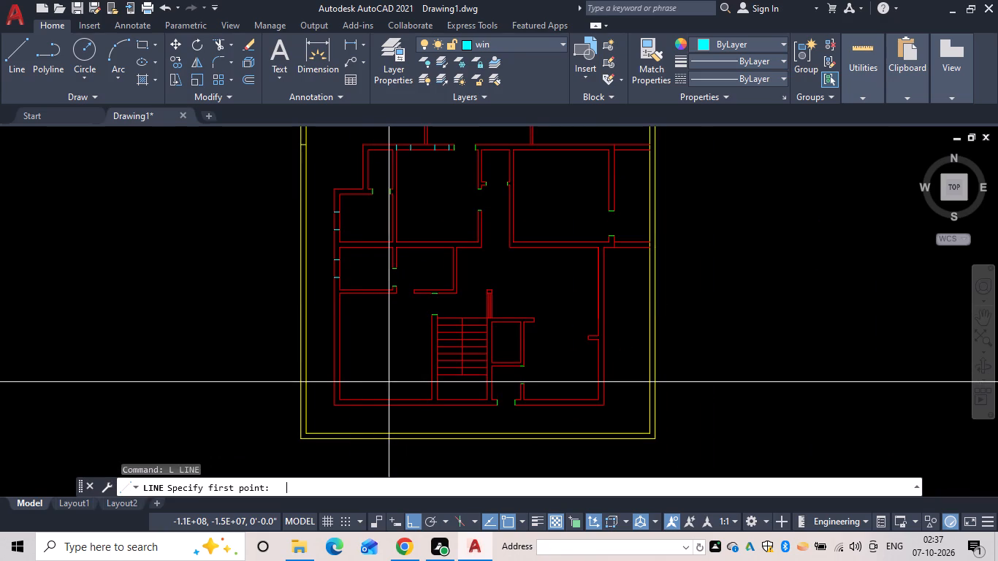
pyautogui.scroll(2, 387, 394)
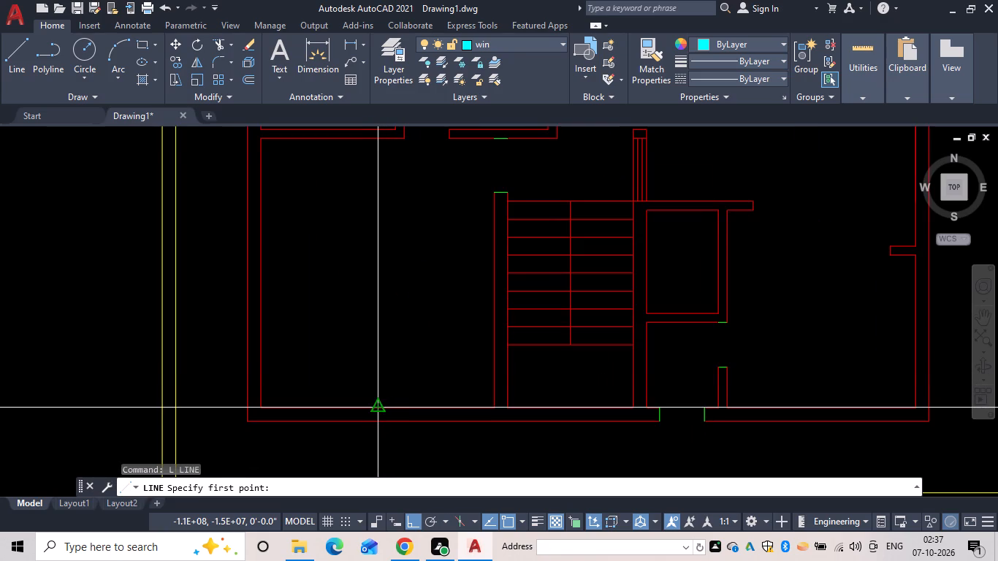
pyautogui.click(376, 408)
pyautogui.click(376, 422)
pyautogui.press('Escape')
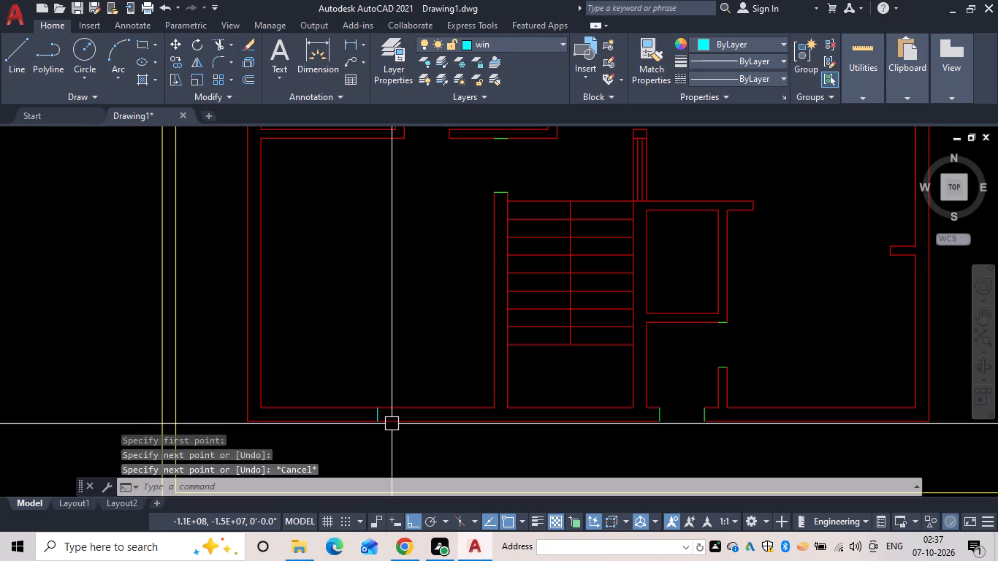
# Offset the bottom-left room's centre line 6' to both sides to mark the window's ends.
pyautogui.write('of')
pyautogui.press('space')
pyautogui.write("6'")
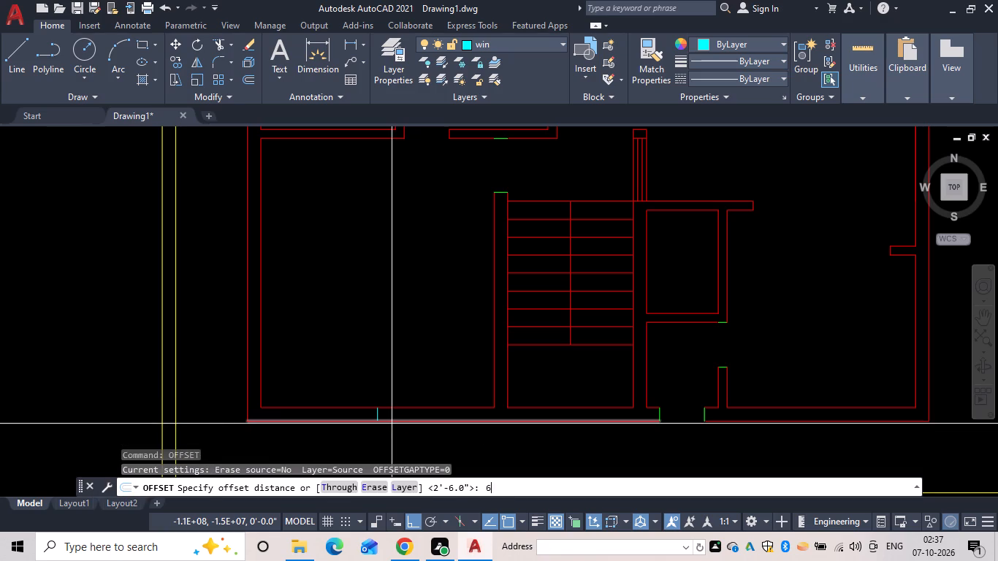
pyautogui.press('space')
pyautogui.scroll(2, 359, 419)
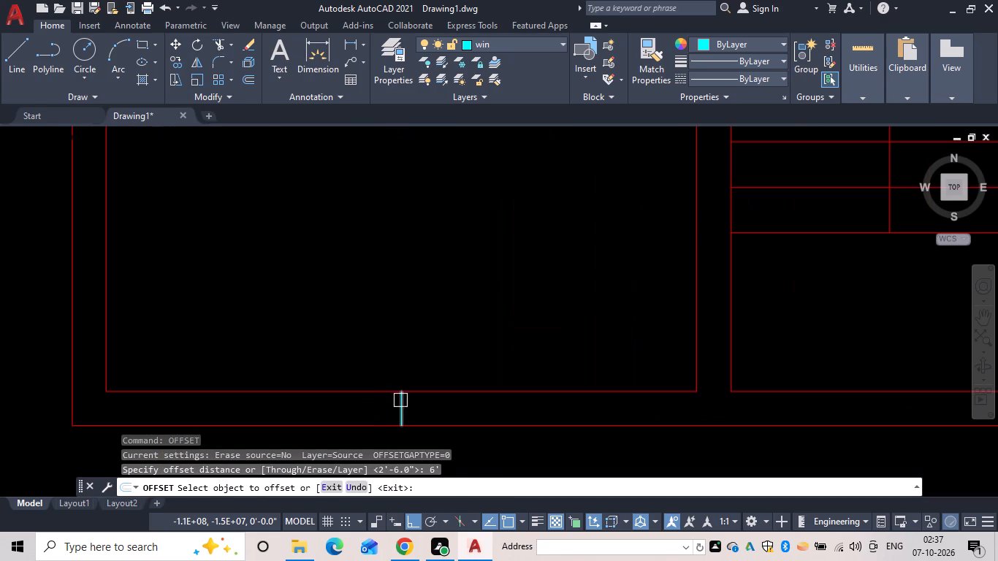
pyautogui.moveTo(400, 400); pyautogui.dragTo(445, 410)
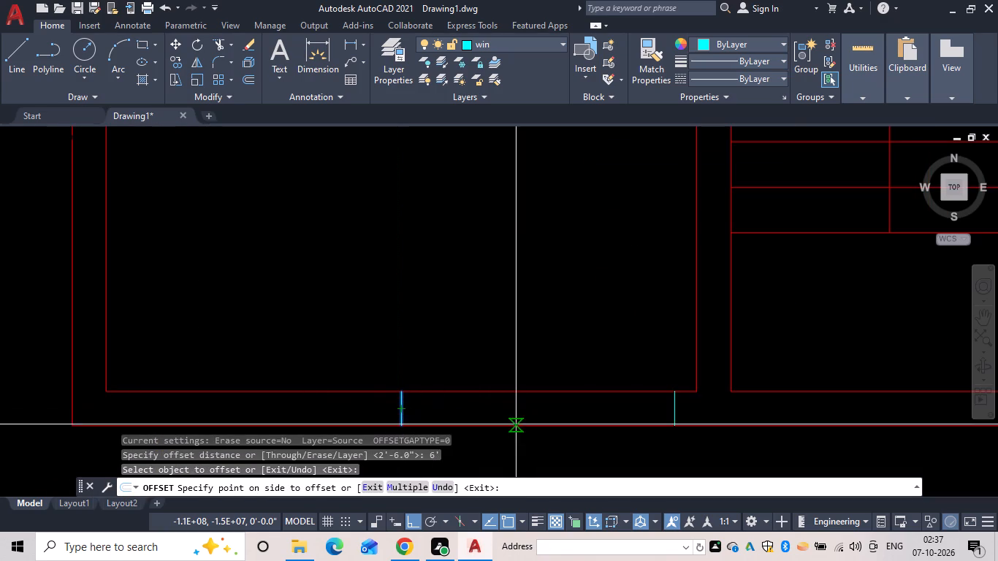
pyautogui.click(516, 424)
pyautogui.moveTo(398, 402); pyautogui.dragTo(365, 405)
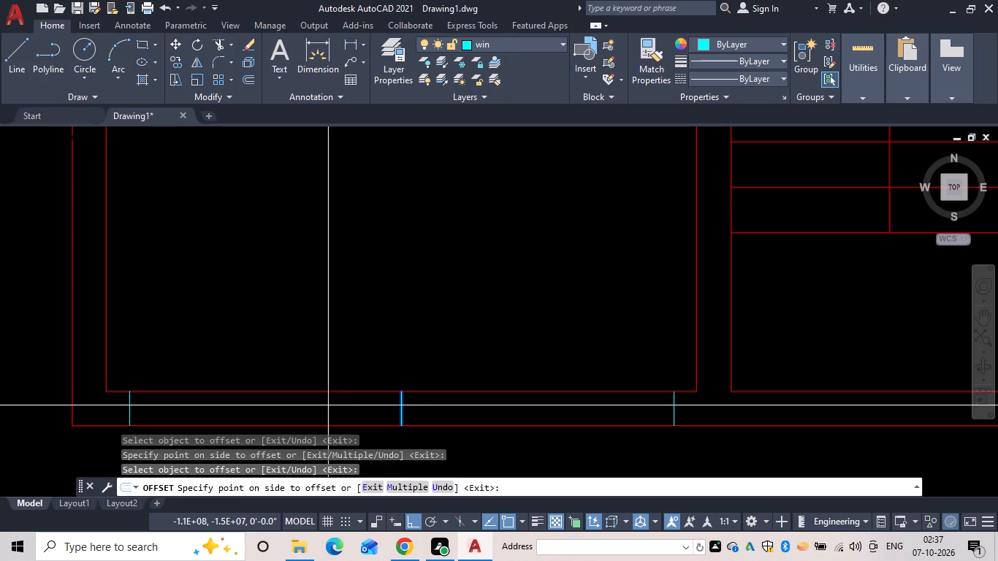
pyautogui.click(326, 405)
pyautogui.scroll(-2, 408, 365)
pyautogui.moveTo(408, 365); pyautogui.dragTo(389, 306, button='middle')
pyautogui.press('Escape')
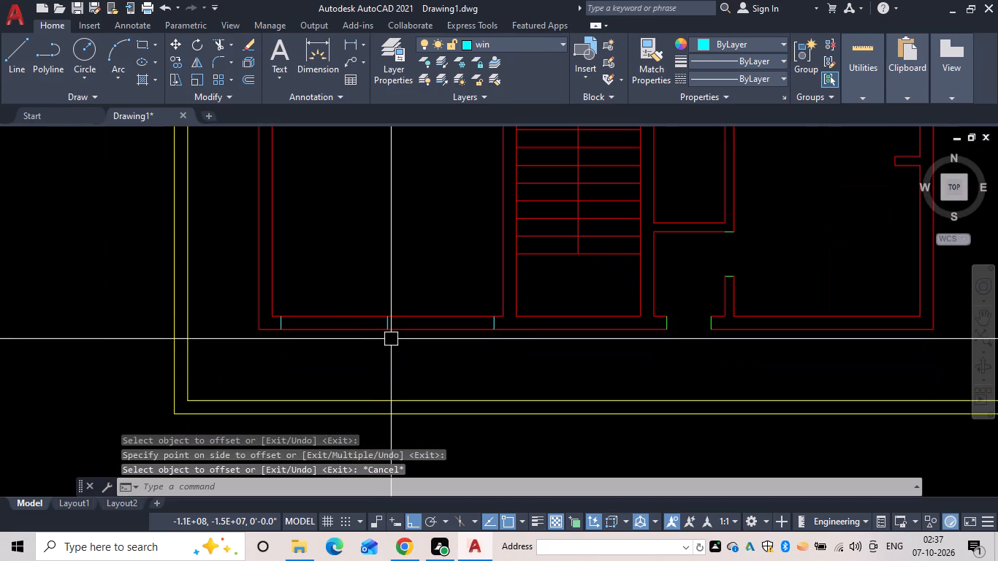
# Trim away the centre line between the two window ends in the bottom-left room's wall.
pyautogui.write('tr')
pyautogui.press('space')
pyautogui.scroll(2, 404, 337)
pyautogui.moveTo(373, 299); pyautogui.dragTo(338, 299)
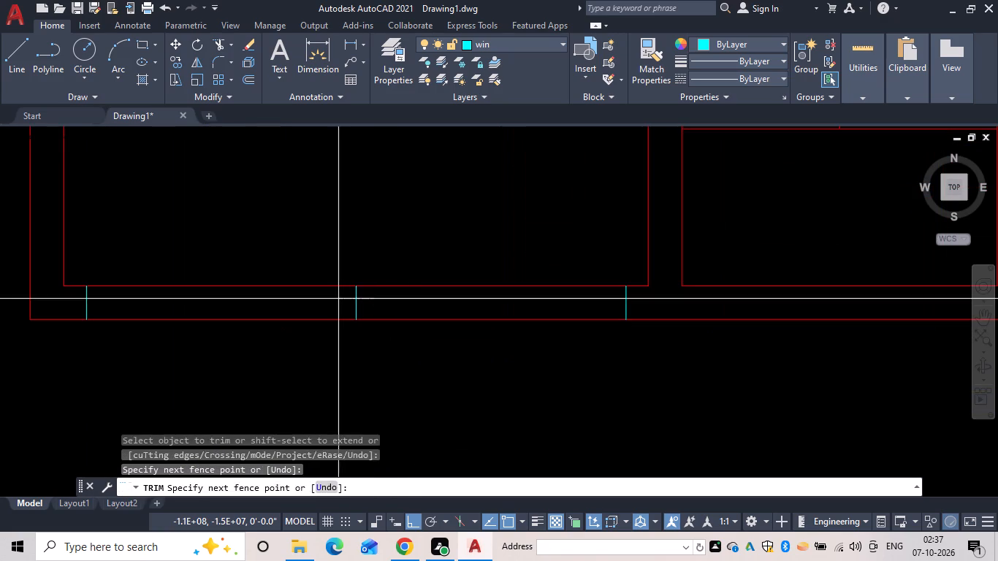
pyautogui.moveTo(338, 299); pyautogui.dragTo(338, 299)
pyautogui.press('Escape')
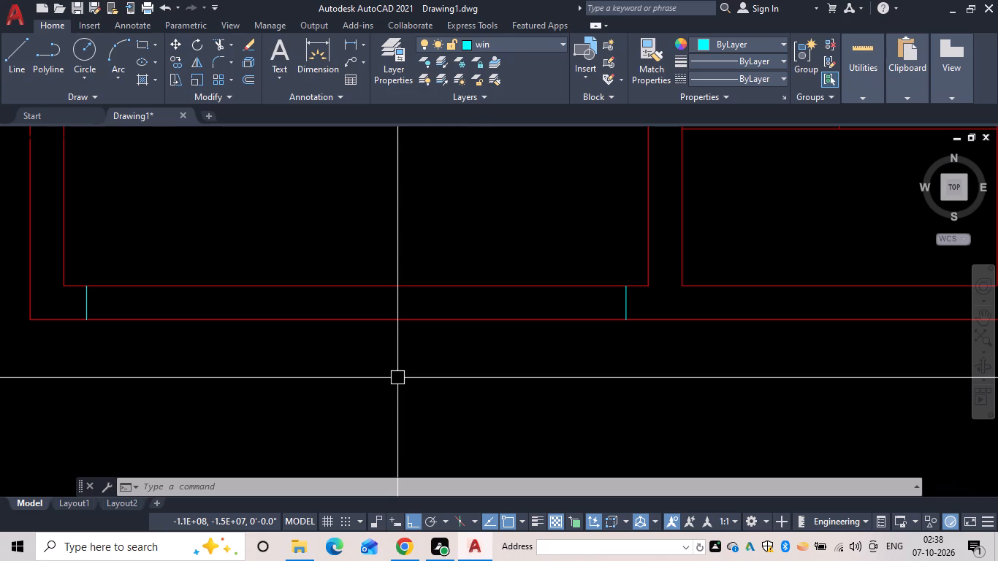
# Draw a line across the bottom outer wall at the midpoint of the staircase bay's inner wall edge.
pyautogui.scroll(-2, 379, 415)
pyautogui.moveTo(385, 413); pyautogui.dragTo(330, 392, button='middle')
pyautogui.press('Escape')
pyautogui.press('l')
pyautogui.press('space')
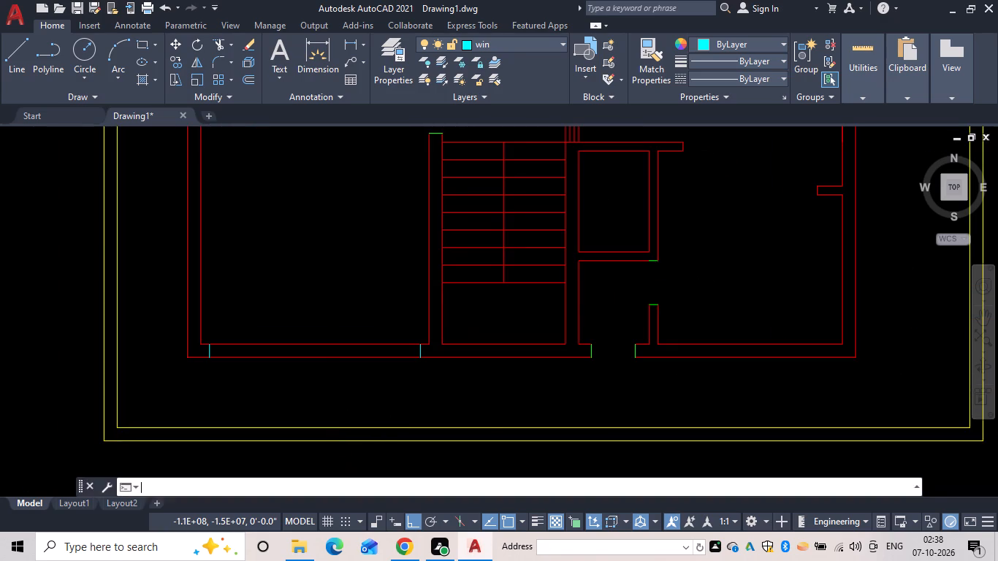
pyautogui.click(503, 346)
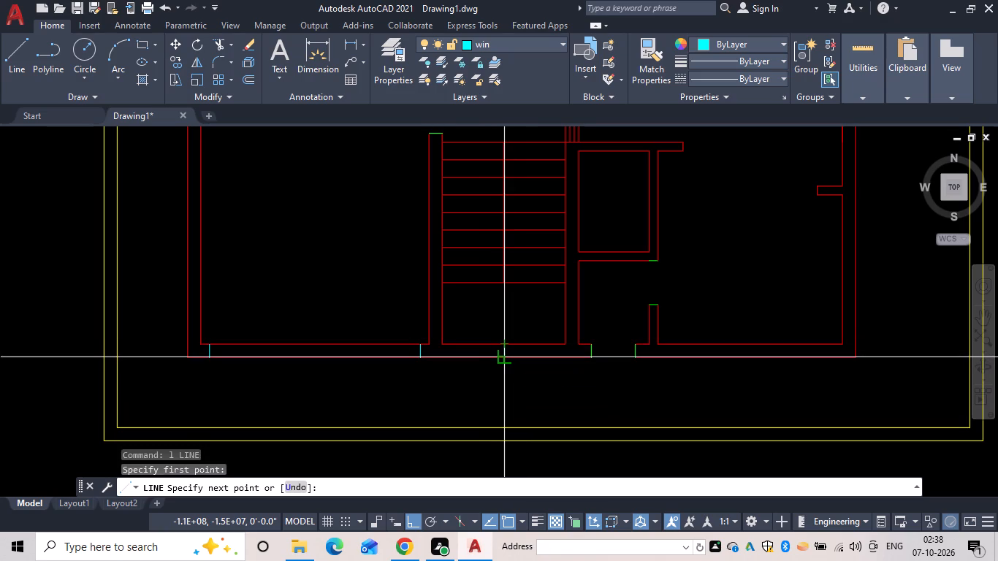
pyautogui.click(501, 359)
pyautogui.press('Escape')
pyautogui.press('Escape')
# Offset the staircase bay's centre line 8" to both sides to mark the inner ends of two windows.
pyautogui.write('of 8')
pyautogui.press('space')
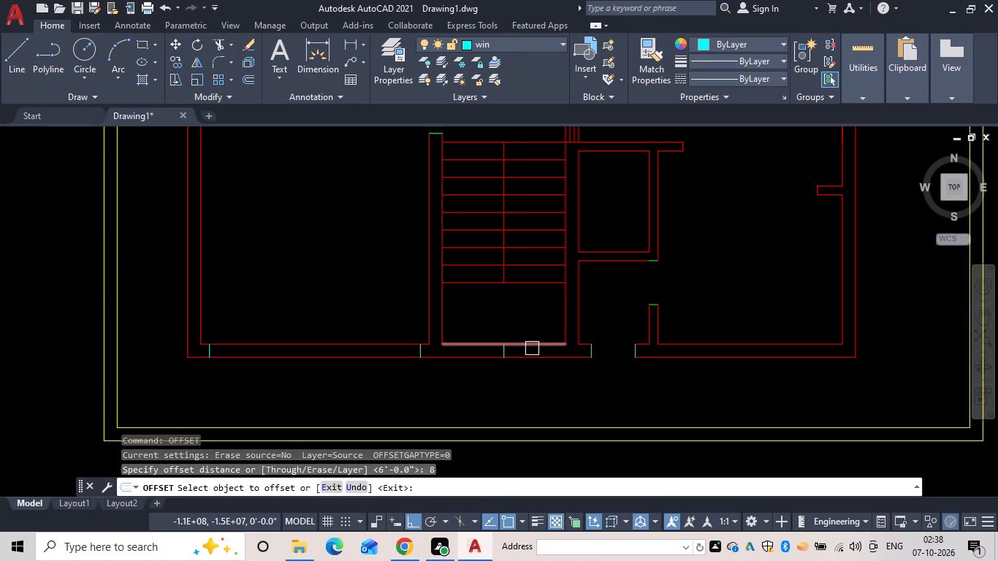
pyautogui.scroll(2, 511, 379)
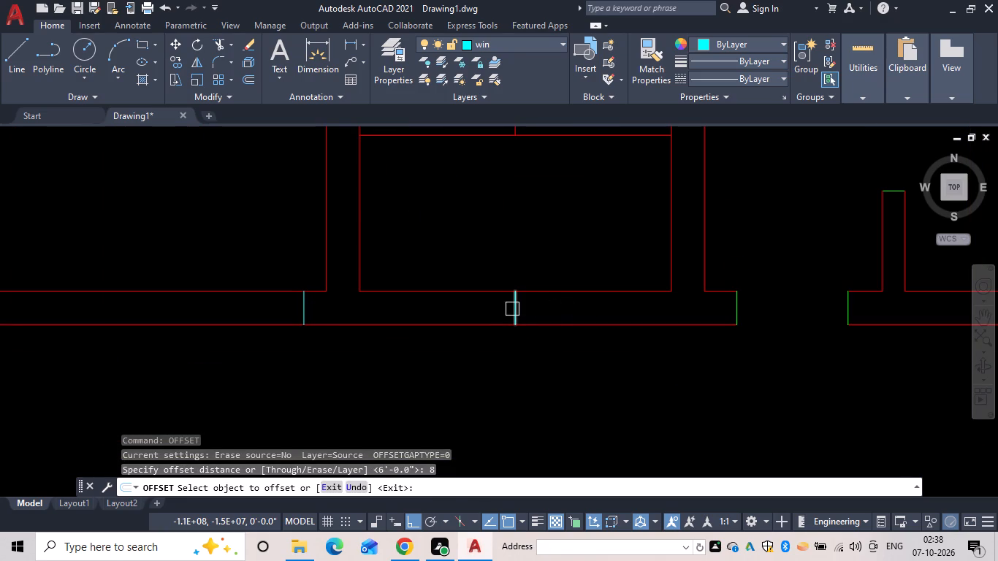
pyautogui.moveTo(512, 309); pyautogui.dragTo(549, 309)
pyautogui.moveTo(556, 309); pyautogui.dragTo(544, 311)
pyautogui.moveTo(513, 309); pyautogui.dragTo(490, 316)
pyautogui.click(441, 327)
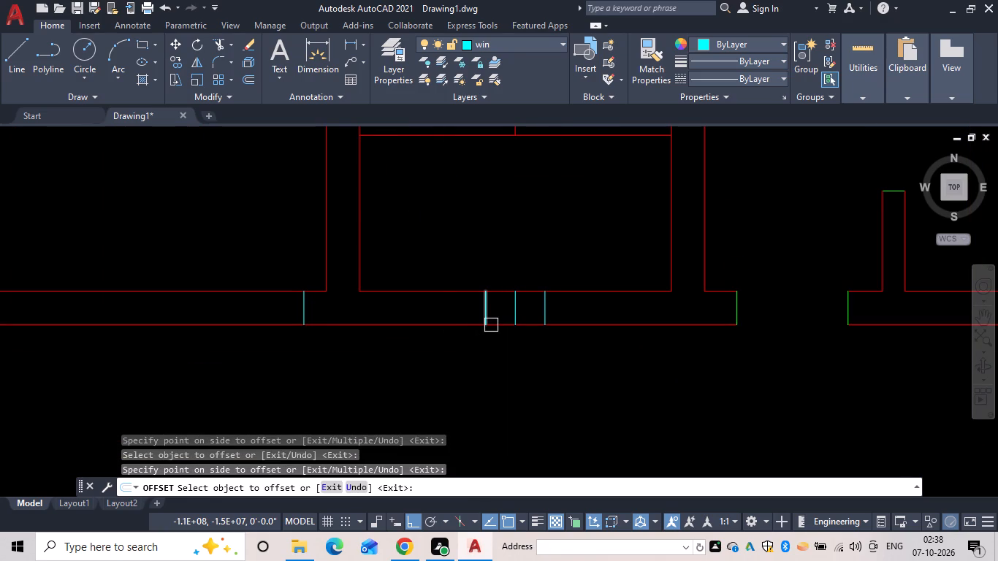
pyautogui.press('Escape')
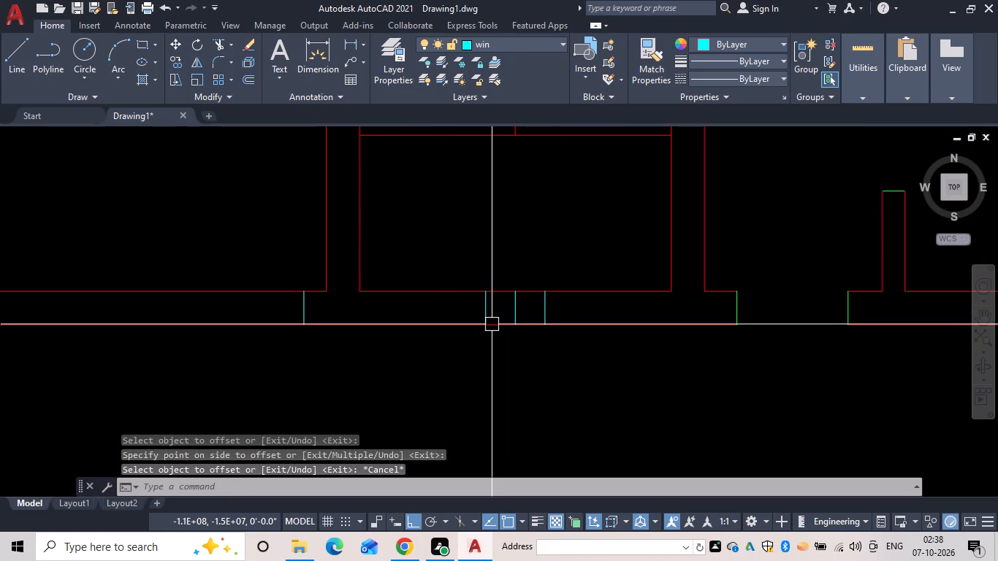
# Offset the two 8" lines another 2' outward to mark the outer ends of the staircase bay's windows.
pyautogui.write("of 2'")
pyautogui.press('space')
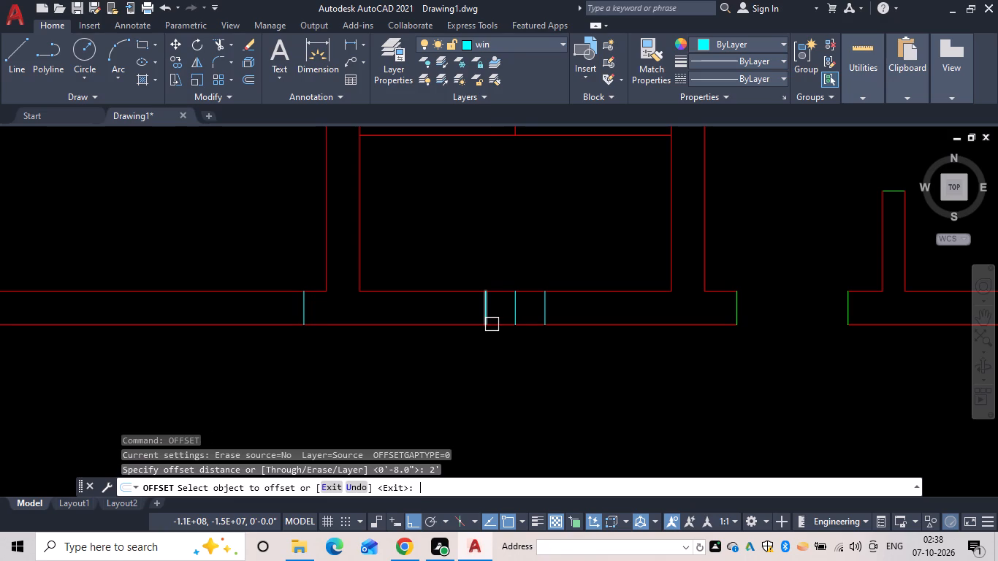
pyautogui.moveTo(548, 310); pyautogui.dragTo(587, 309)
pyautogui.click(624, 308)
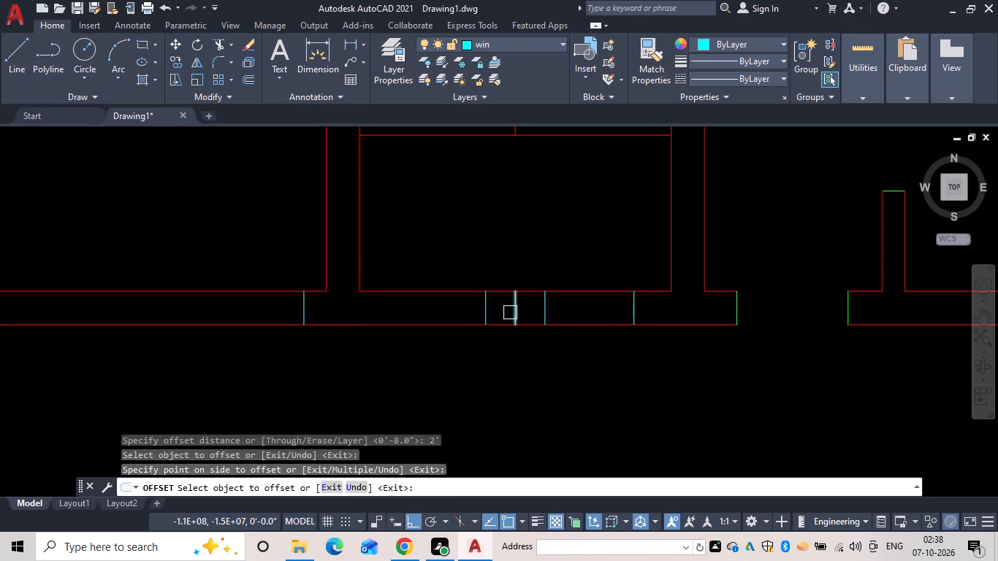
pyautogui.moveTo(484, 306); pyautogui.dragTo(476, 308)
pyautogui.click(416, 319)
pyautogui.press('Escape')
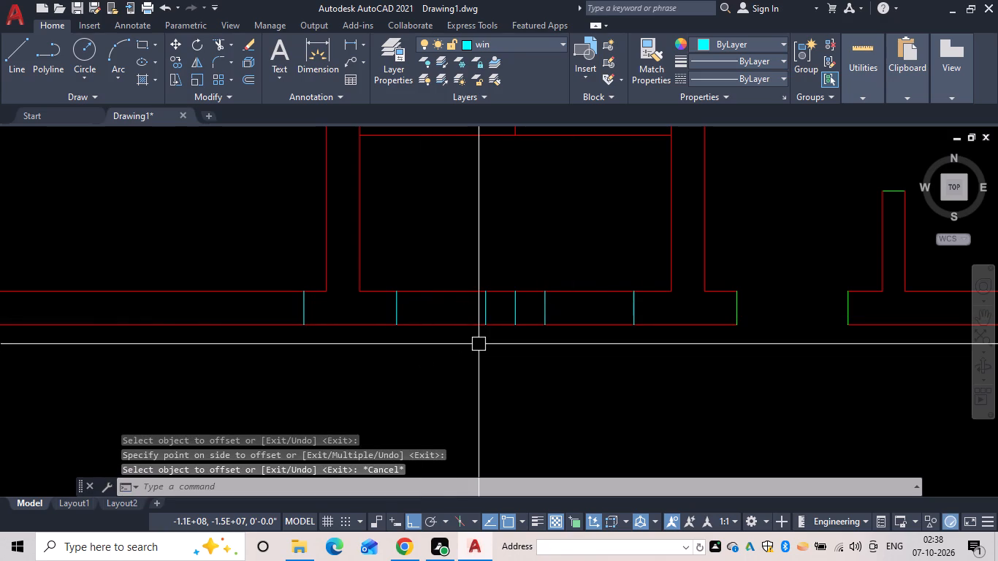
# Trim away the centre line between the staircase bay's two windows.
pyautogui.write('tr')
pyautogui.press('space')
pyautogui.click(514, 308)
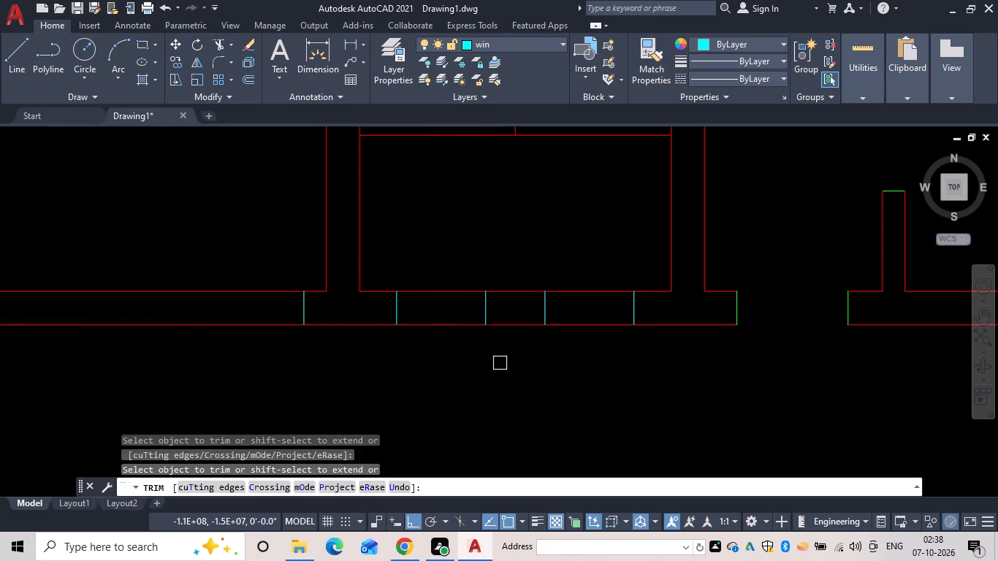
pyautogui.scroll(-1, 500, 366)
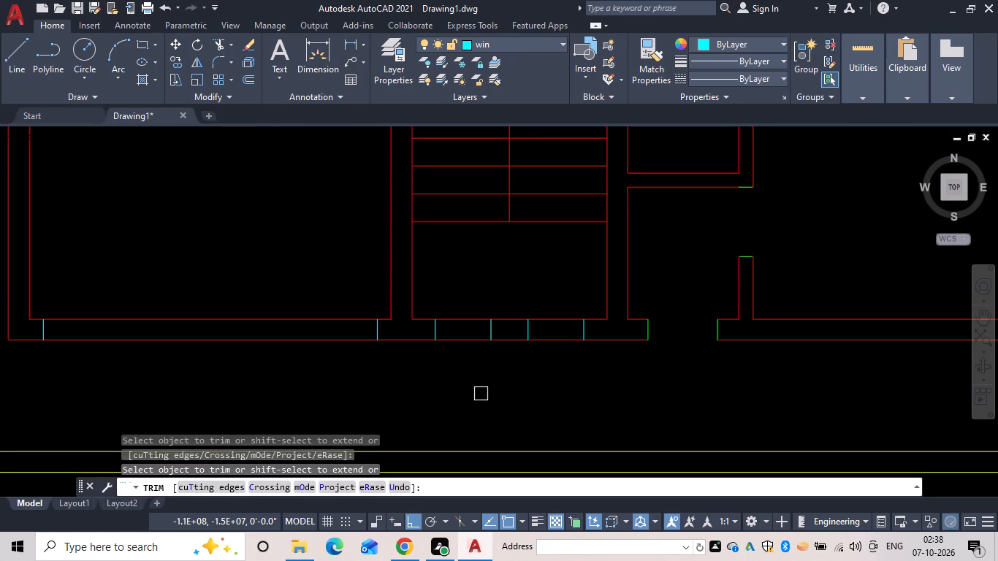
pyautogui.scroll(-2, 487, 416)
pyautogui.moveTo(487, 405); pyautogui.dragTo(505, 391, button='middle')
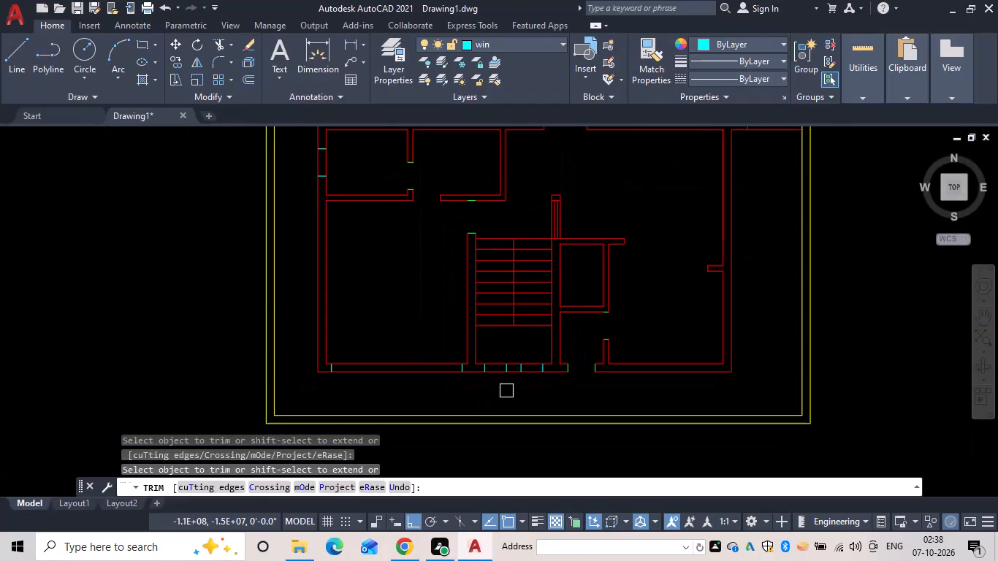
pyautogui.moveTo(509, 391); pyautogui.dragTo(475, 401, button='middle')
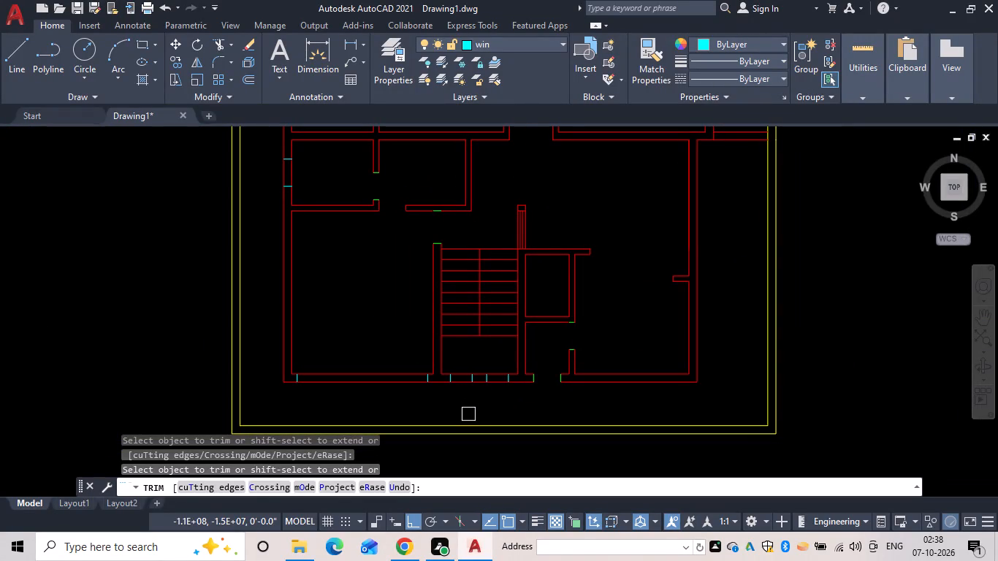
pyautogui.press('Escape')
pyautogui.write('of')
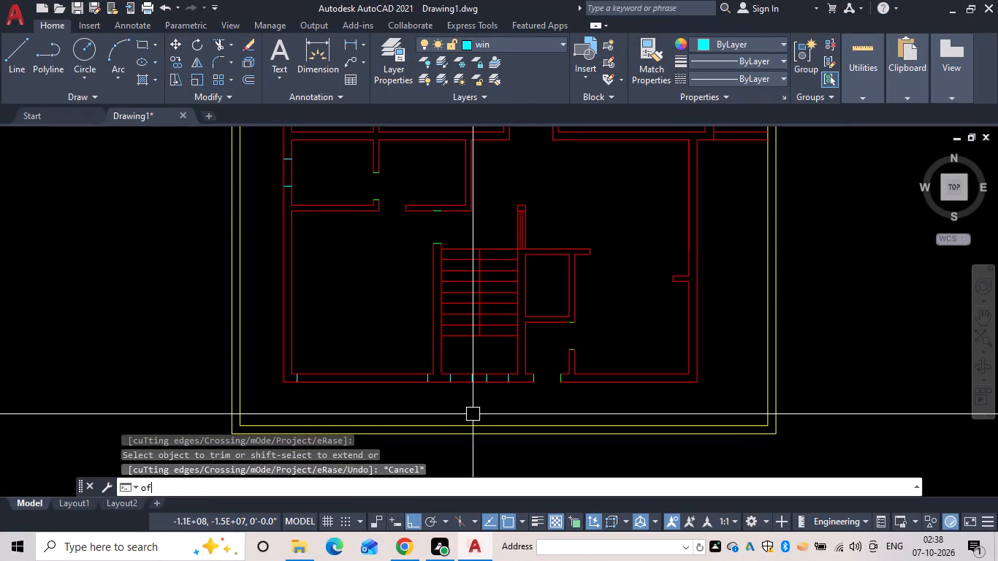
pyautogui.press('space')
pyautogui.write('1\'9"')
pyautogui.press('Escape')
# Draw a line across the right outer wall from the lower-right room's bottom inner corner to the outer face.
pyautogui.write('l')
pyautogui.press('space')
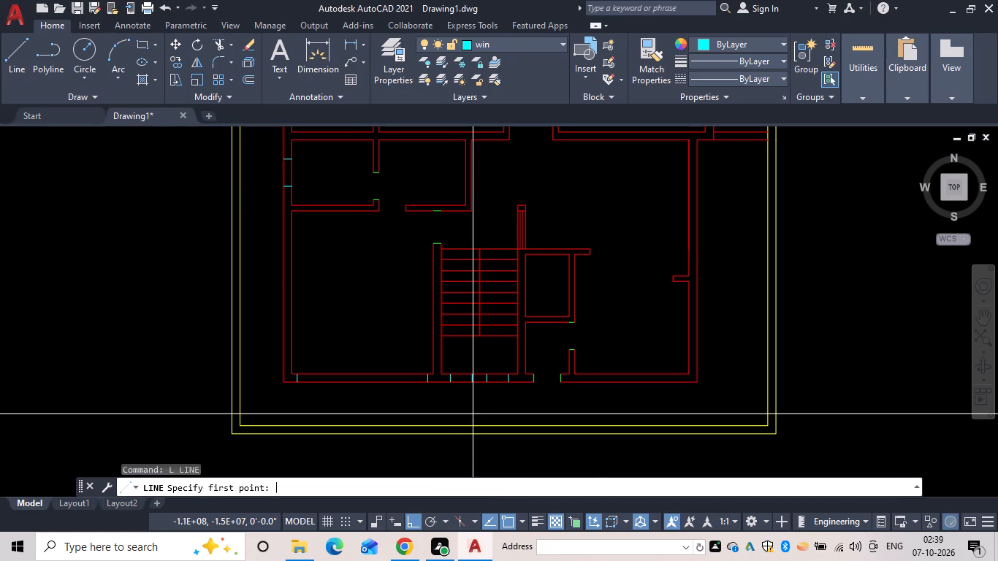
pyautogui.scroll(2, 658, 373)
pyautogui.moveTo(731, 375); pyautogui.dragTo(740, 375)
pyautogui.click(750, 375)
pyautogui.press('Escape')
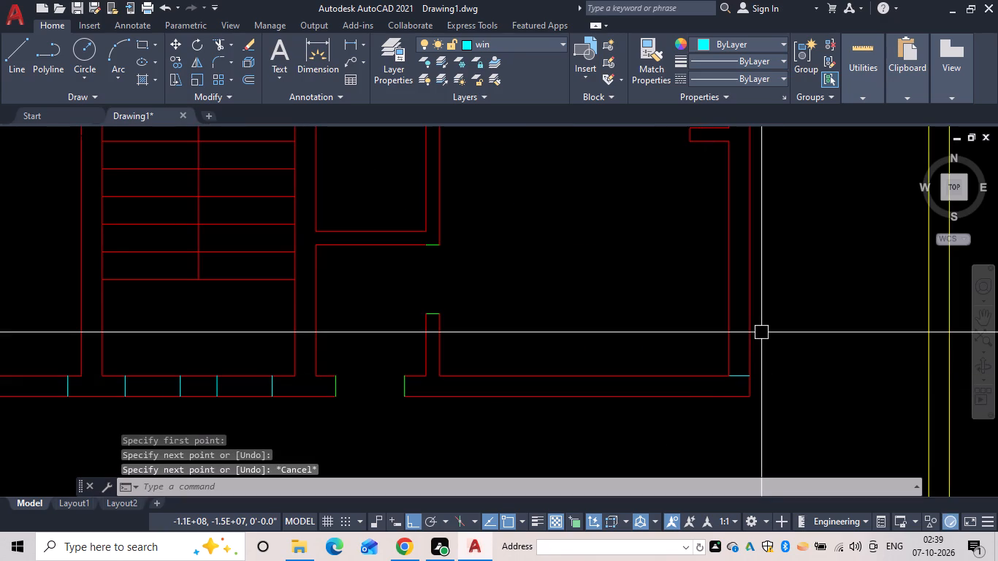
# Offset the corner line across the right outer wall 1'9" upward to mark the window's lower end.
pyautogui.write('of')
pyautogui.press('space')
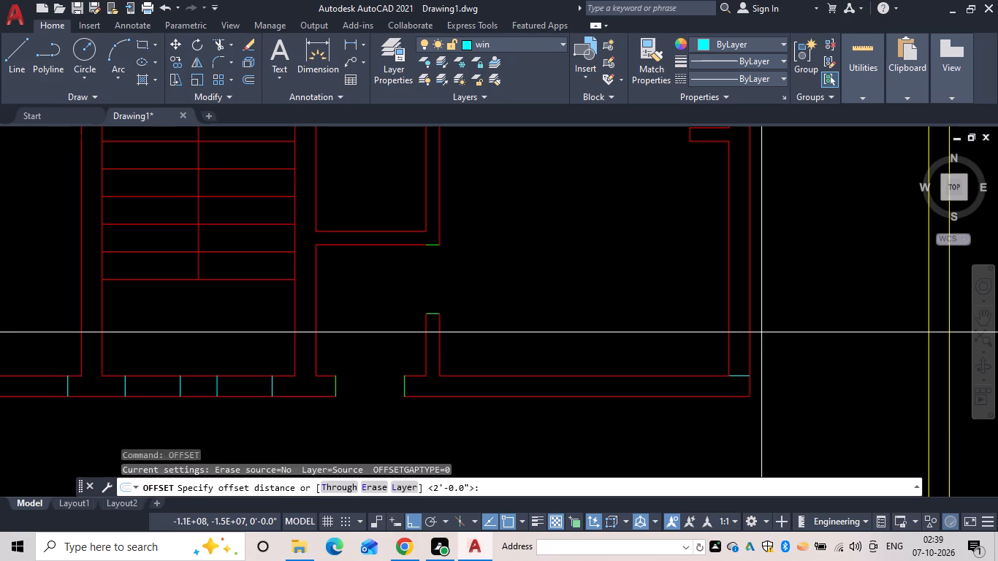
pyautogui.write("1'")
pyautogui.write('9"')
pyautogui.press('space')
pyautogui.scroll(2, 751, 390)
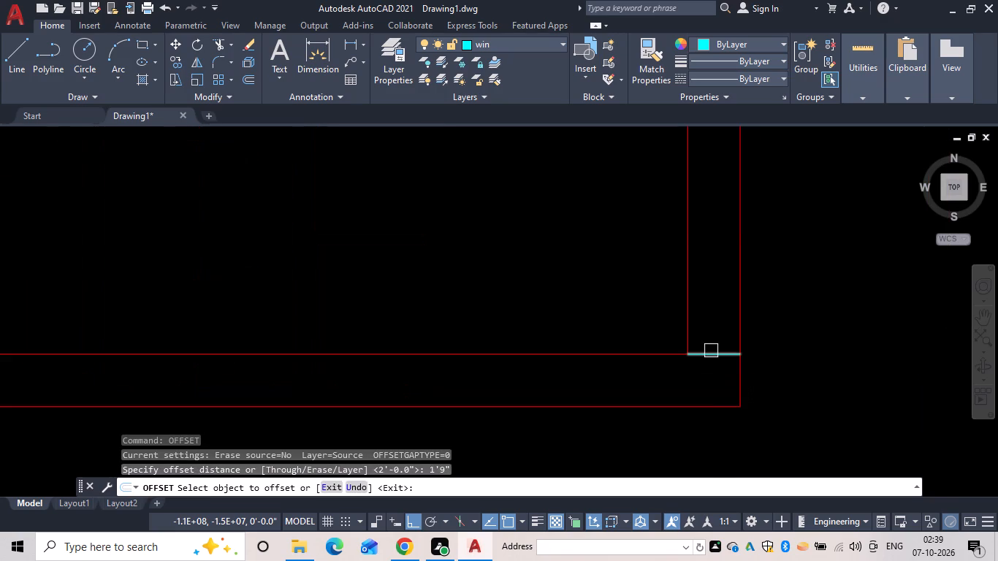
pyautogui.moveTo(711, 351); pyautogui.dragTo(712, 344)
pyautogui.click(682, 267)
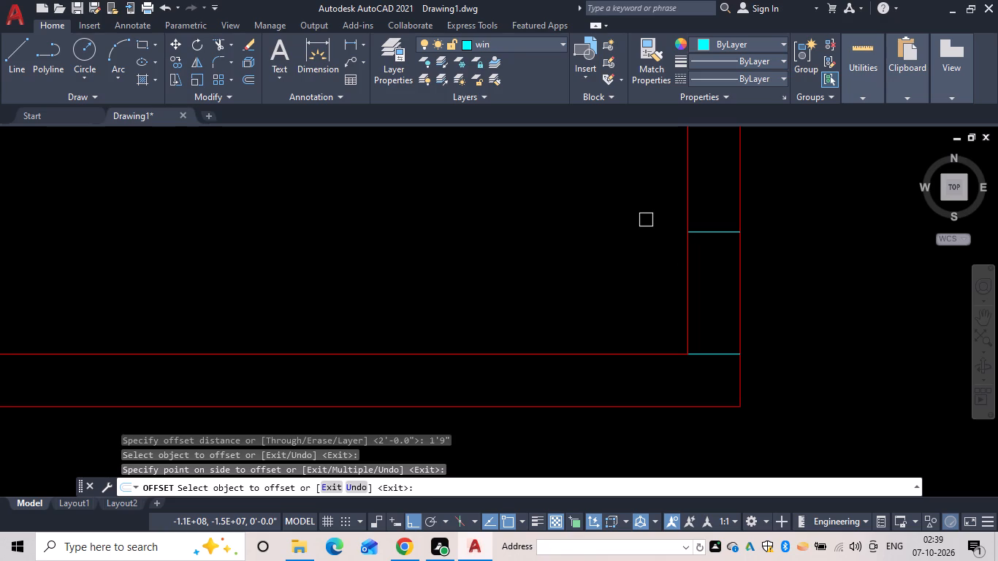
# Offset the window's lower end line 5' upward along the right outer wall to mark its upper end.
pyautogui.press('space')
pyautogui.press('space')
pyautogui.write("5'")
pyautogui.press('space')
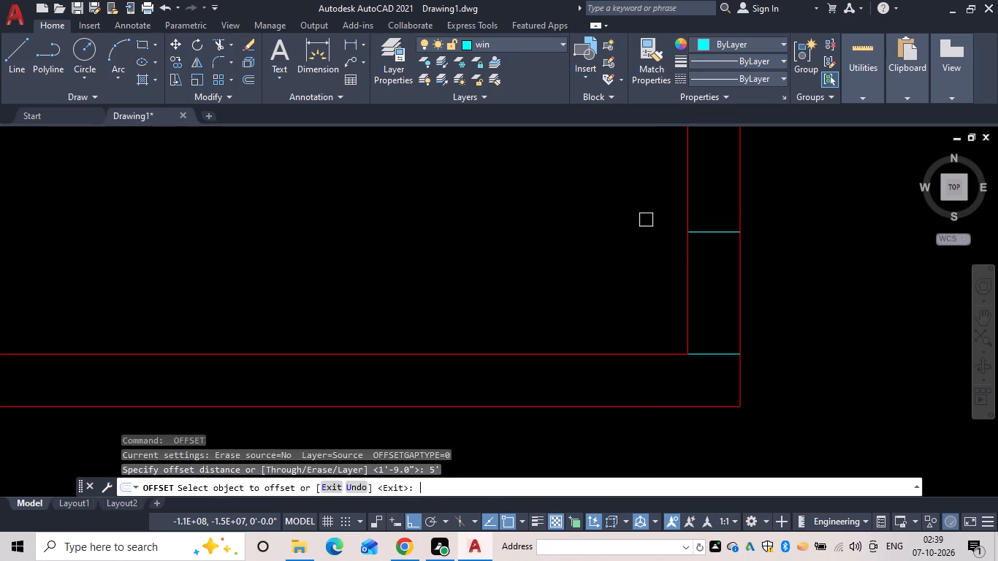
pyautogui.click(724, 230)
pyautogui.scroll(-1, 708, 194)
pyautogui.moveTo(705, 195); pyautogui.dragTo(701, 292, button='middle')
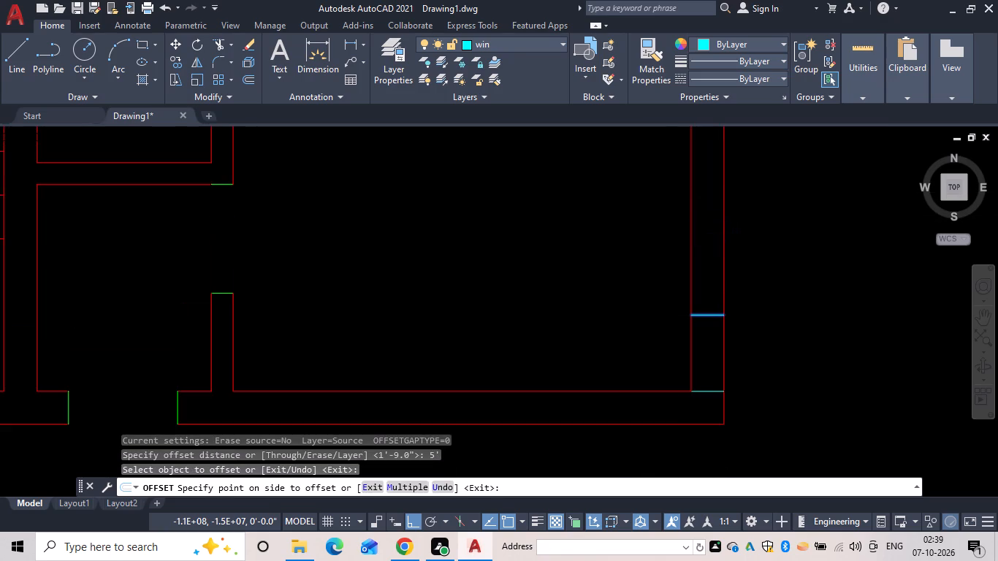
pyautogui.scroll(-2, 619, 229)
pyautogui.moveTo(617, 229); pyautogui.dragTo(623, 271, button='middle')
pyautogui.click(601, 251)
pyautogui.scroll(2, 657, 351)
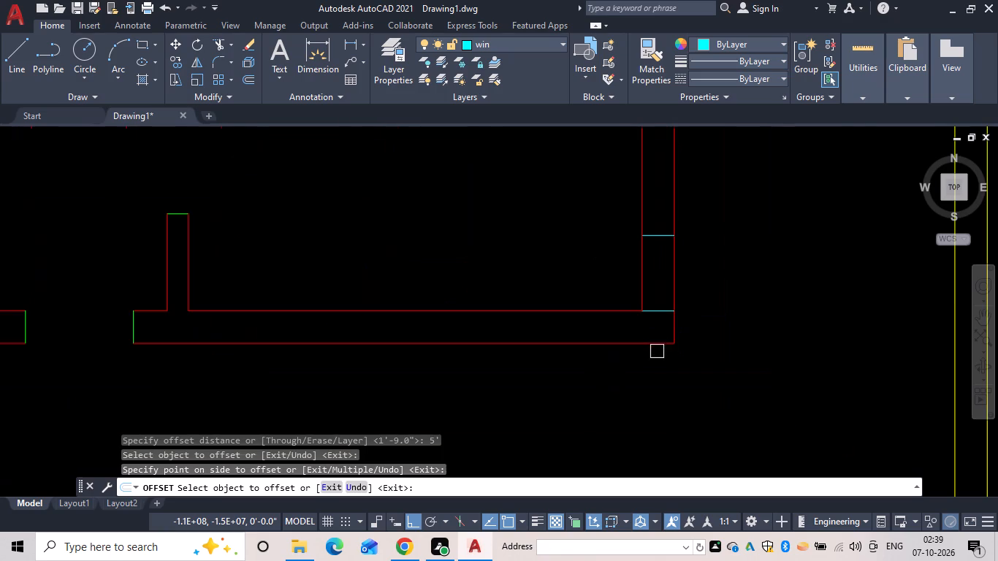
pyautogui.press('Escape')
# Erase the reference line across the right outer wall at the lower-right room's bottom corner.
pyautogui.click(662, 313)
pyautogui.write('e')
pyautogui.press('space')
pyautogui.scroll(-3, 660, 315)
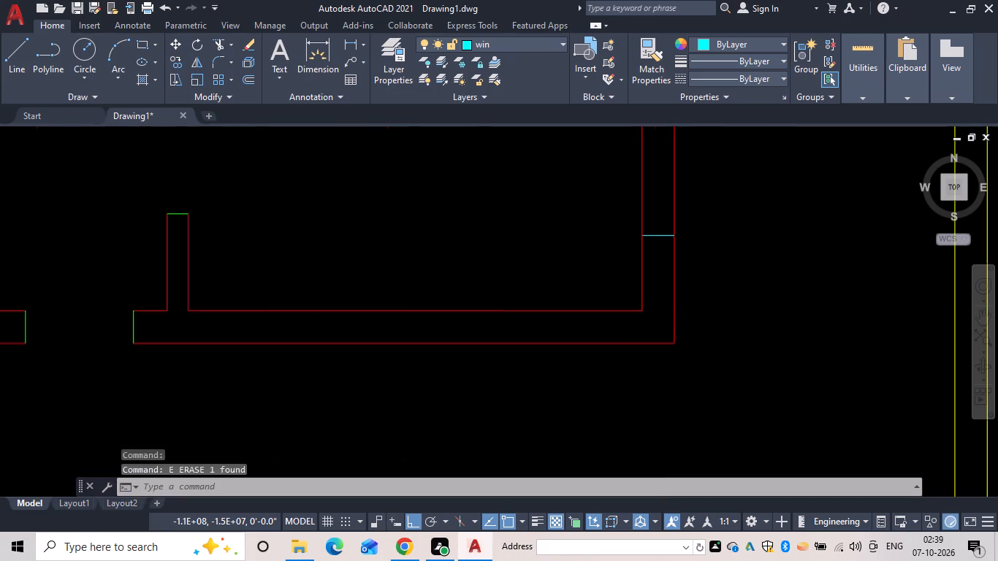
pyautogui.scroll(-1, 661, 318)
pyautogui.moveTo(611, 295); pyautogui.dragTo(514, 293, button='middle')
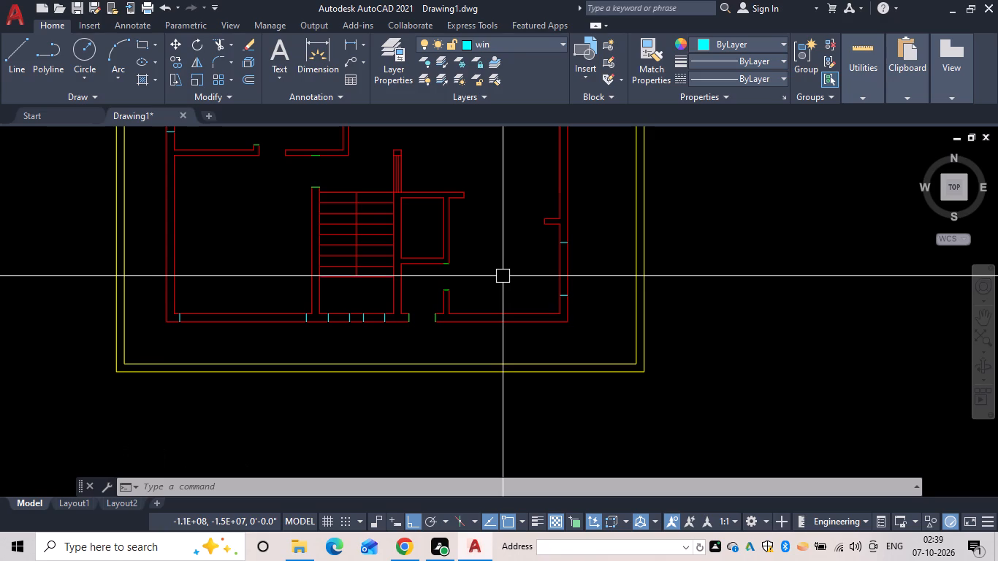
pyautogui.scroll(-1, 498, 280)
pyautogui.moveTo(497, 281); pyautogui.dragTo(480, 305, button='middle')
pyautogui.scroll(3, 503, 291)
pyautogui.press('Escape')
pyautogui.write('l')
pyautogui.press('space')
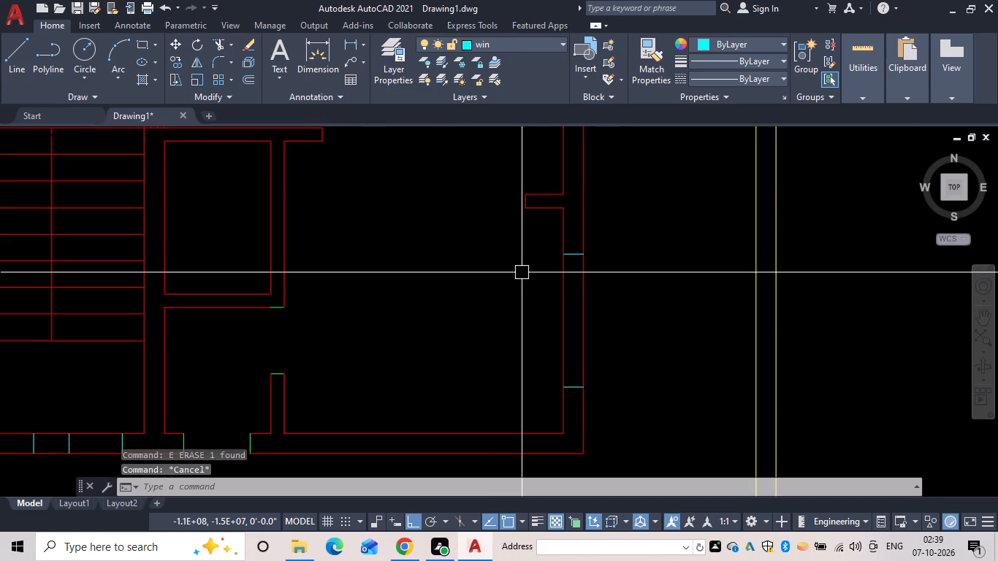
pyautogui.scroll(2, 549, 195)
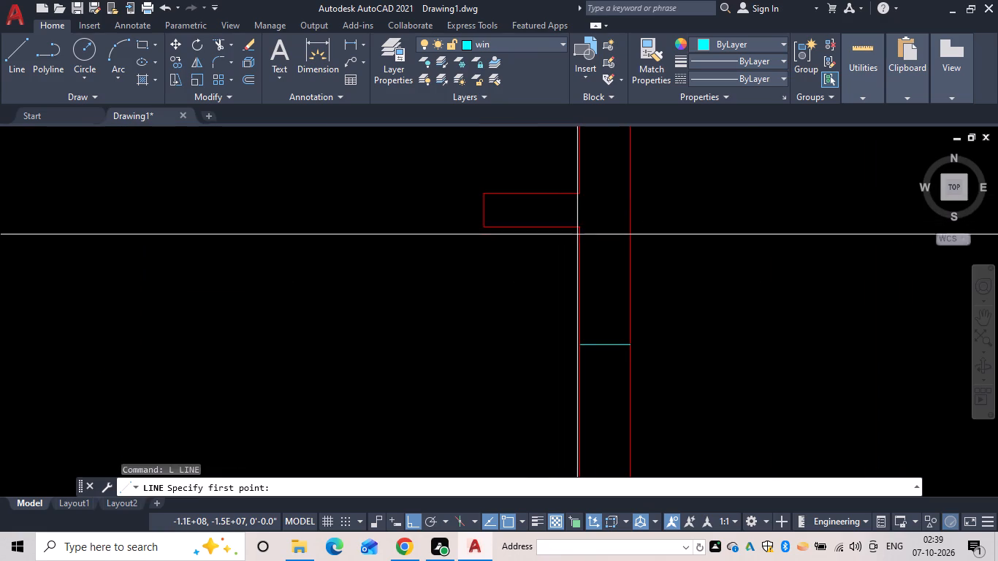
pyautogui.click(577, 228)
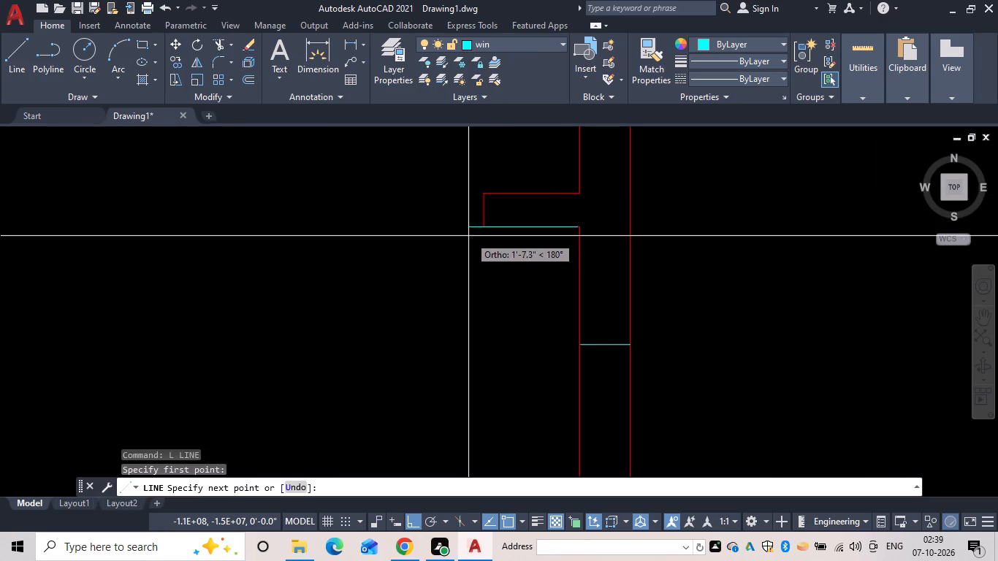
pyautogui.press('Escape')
# Draw a 2' guide line leftward from the corner where the short stub wall's lower edge meets the right outer wall.
pyautogui.scroll(2, 560, 232)
pyautogui.press('space')
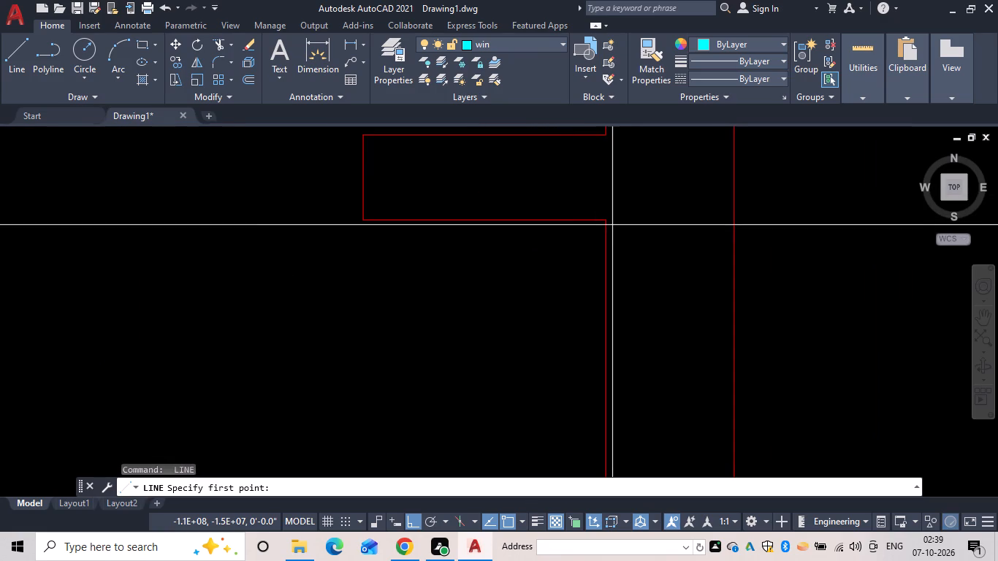
pyautogui.click(606, 220)
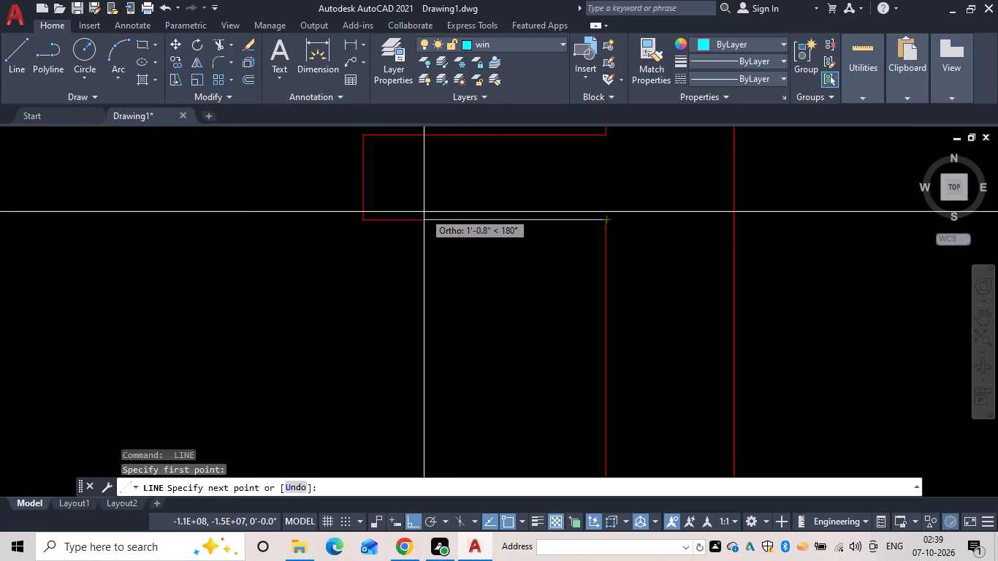
pyautogui.write("2'")
pyautogui.press('space')
pyautogui.press('Escape')
pyautogui.moveTo(299, 248); pyautogui.dragTo(342, 313, button='middle')
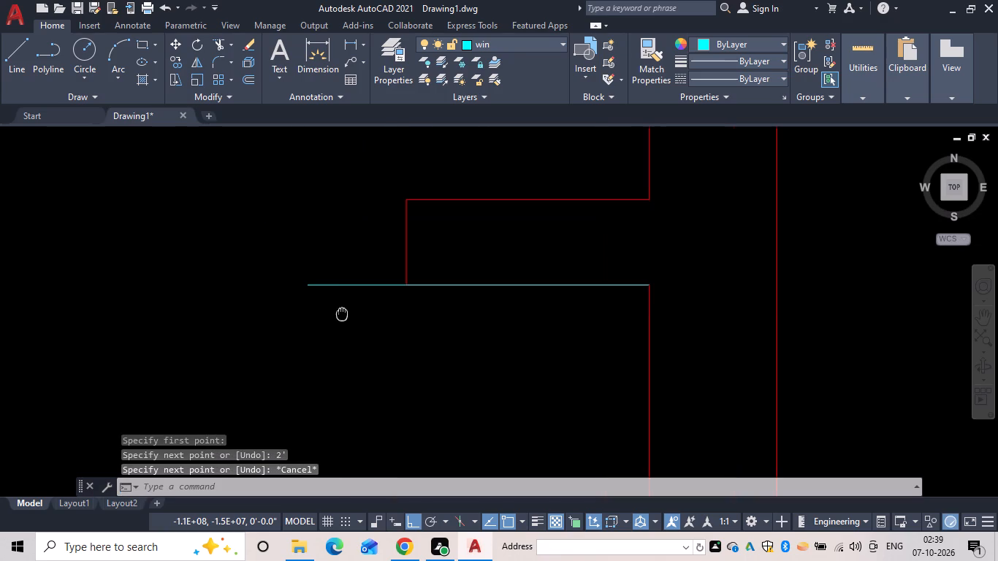
pyautogui.moveTo(342, 313); pyautogui.dragTo(342, 313, button='middle')
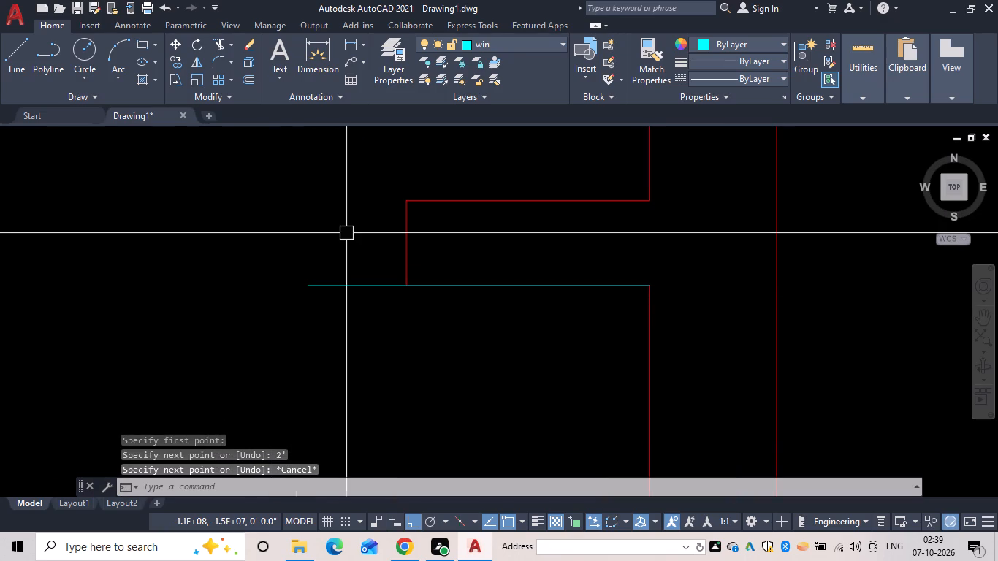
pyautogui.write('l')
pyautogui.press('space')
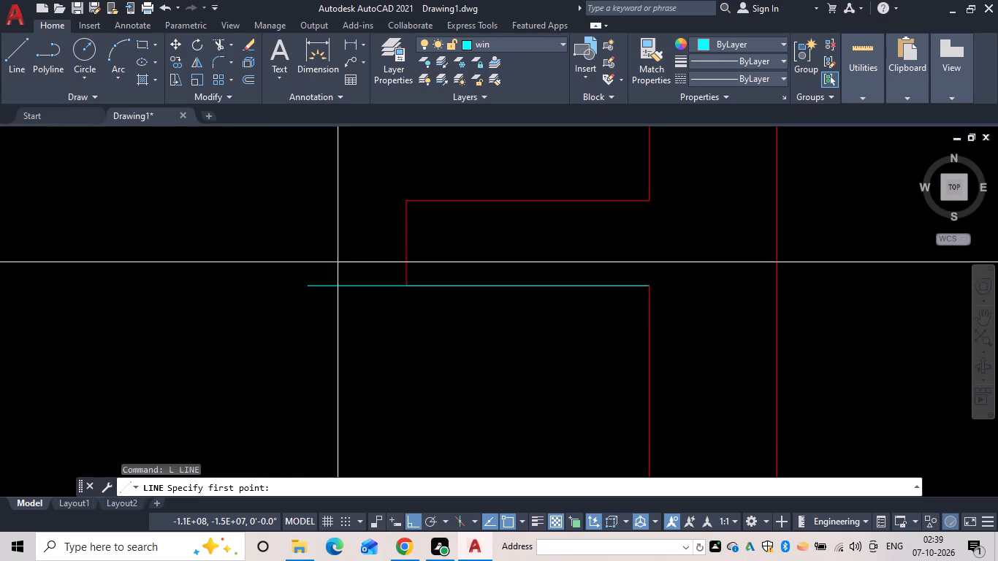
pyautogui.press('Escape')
# Move the stub wall's end line from its lower endpoint to the left end of the 2' guide line.
pyautogui.write('m')
pyautogui.press('space')
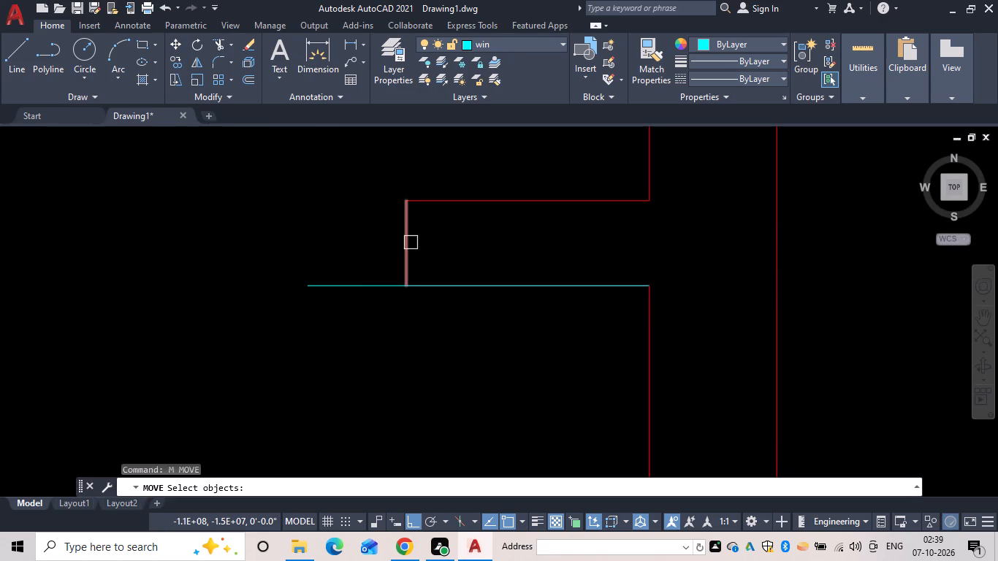
pyautogui.press('space')
pyautogui.click(407, 256)
pyautogui.press('space')
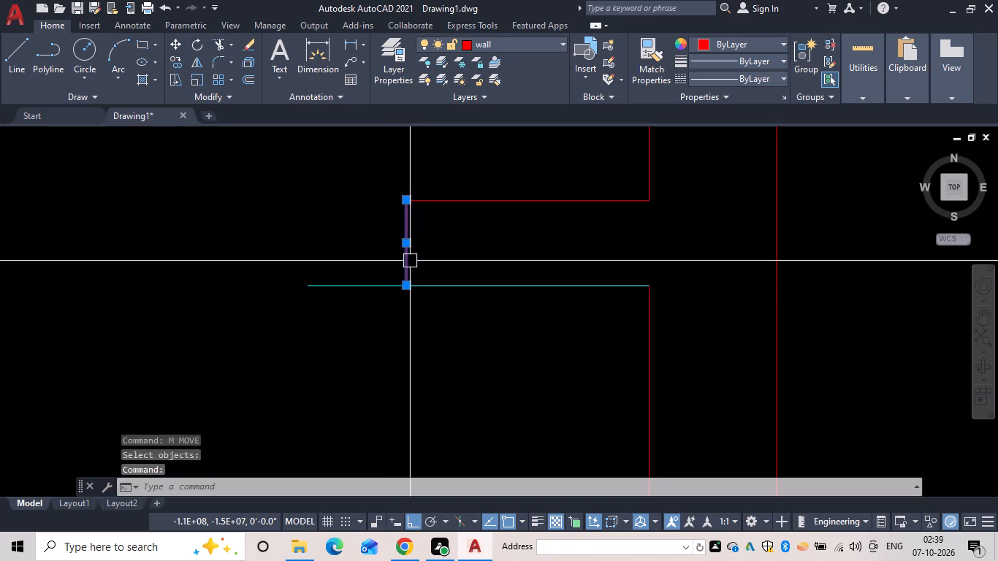
pyautogui.click(406, 285)
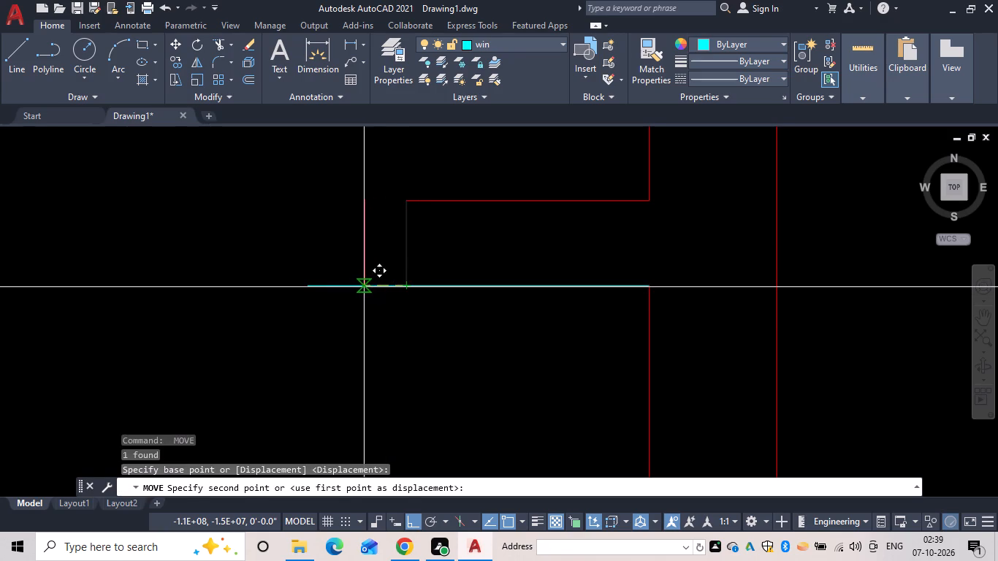
pyautogui.click(305, 287)
pyautogui.press('Escape')
# Extend the stub wall's upper edge to the relocated end line.
pyautogui.write('ex')
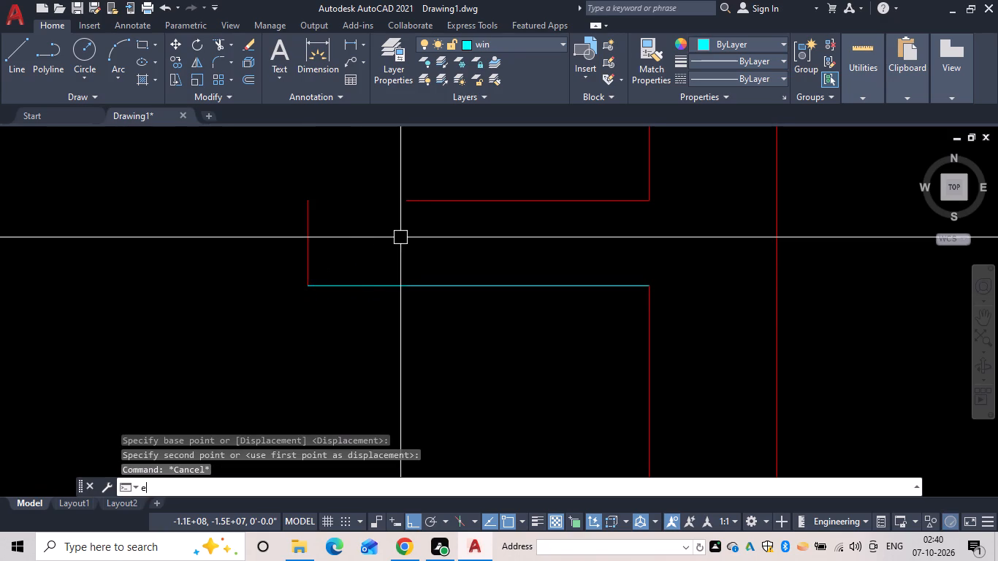
pyautogui.press('space')
pyautogui.press('Escape')
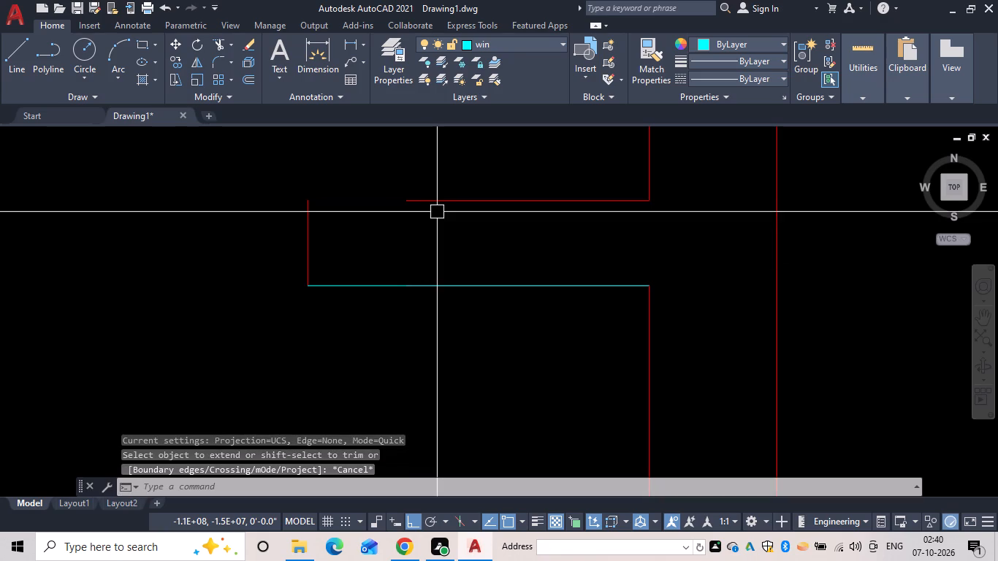
pyautogui.press('space')
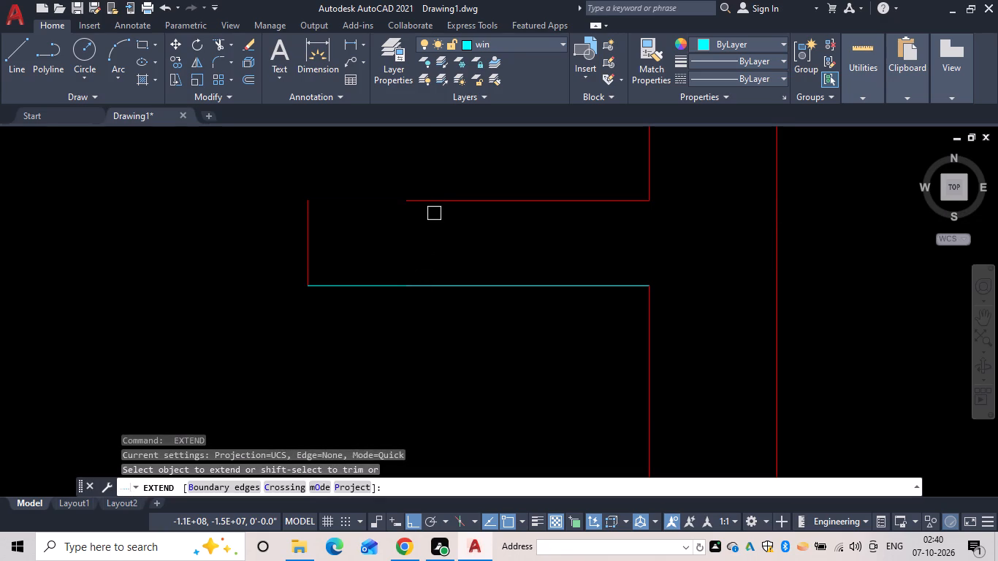
pyautogui.click(435, 202)
pyautogui.press('Escape')
# Erase the 2' guide line along the stub wall's lower edge.
pyautogui.click(425, 285)
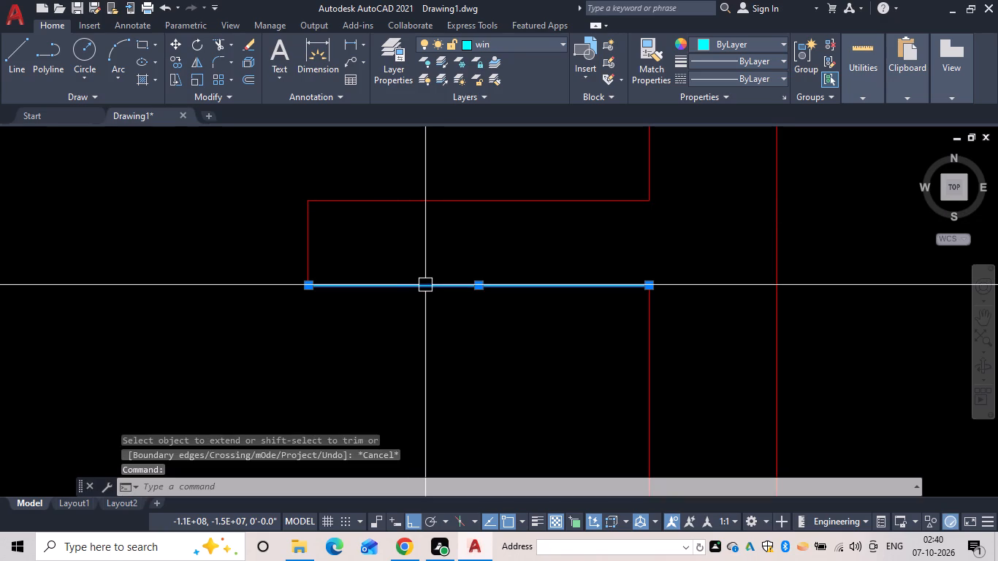
pyautogui.write('e')
pyautogui.press('space')
pyautogui.scroll(-1, 414, 309)
pyautogui.press('Escape')
# Extend the stub wall's lower edge to the relocated end line.
pyautogui.write('ex')
pyautogui.press('space')
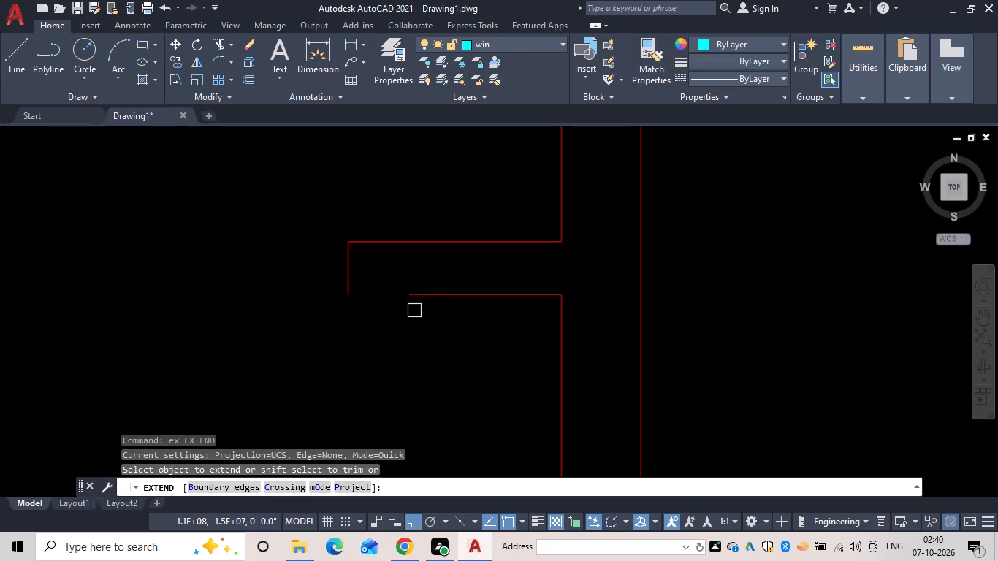
pyautogui.click(432, 292)
pyautogui.press('Escape')
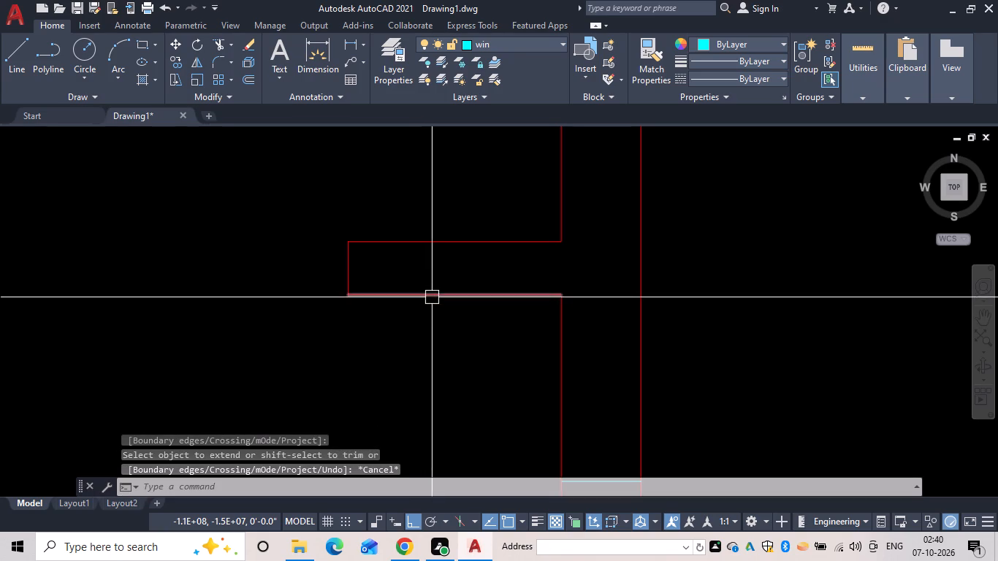
pyautogui.click(432, 297)
pyautogui.press('Escape')
# Draw a line across the right outer wall from the stub wall's upper inner corner to the outer face.
pyautogui.scroll(-1, 434, 333)
pyautogui.moveTo(427, 334); pyautogui.dragTo(362, 316, button='middle')
pyautogui.scroll(-2, 362, 316)
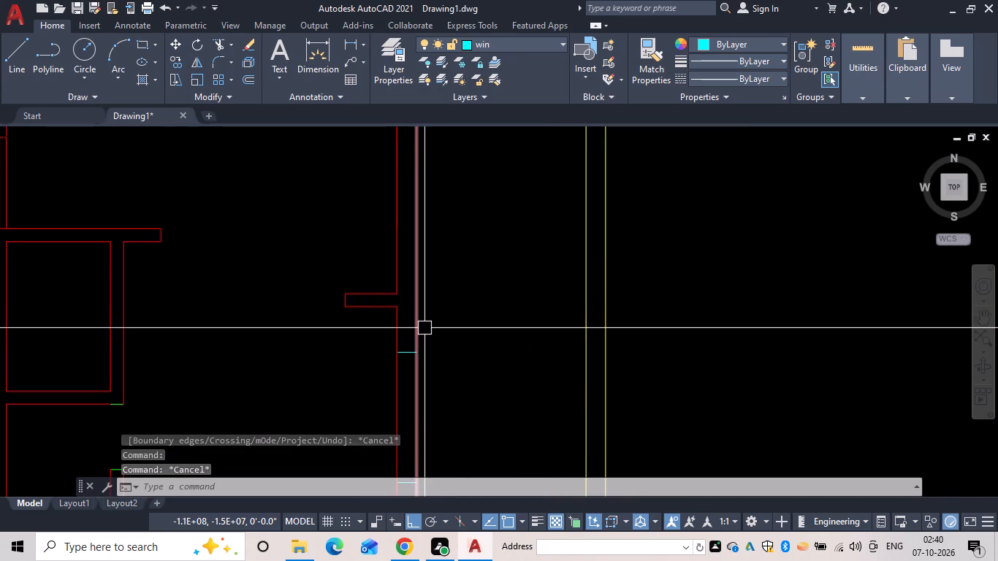
pyautogui.middleClick(441, 388)
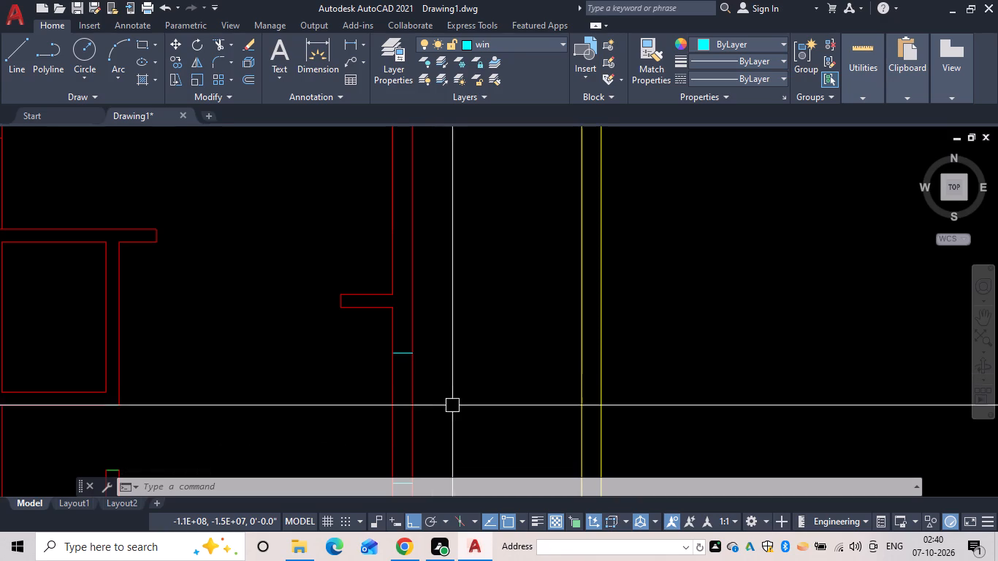
pyautogui.press('Escape')
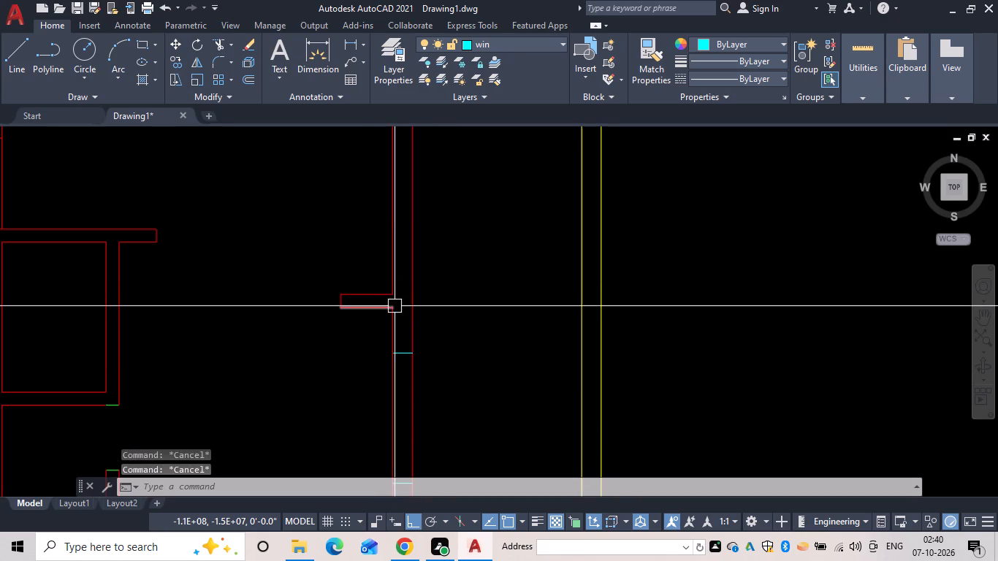
pyautogui.press('l')
pyautogui.press('space')
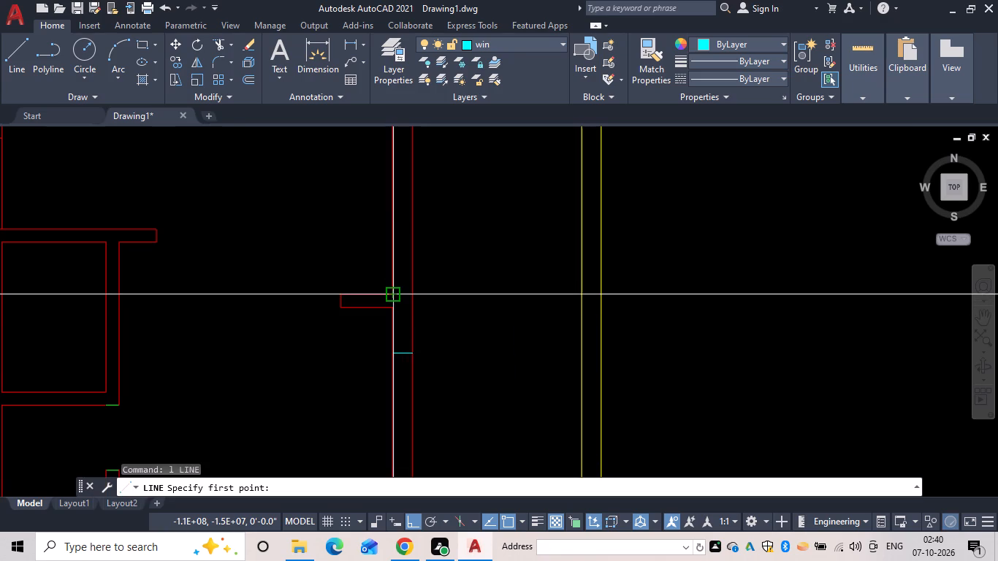
pyautogui.click(392, 294)
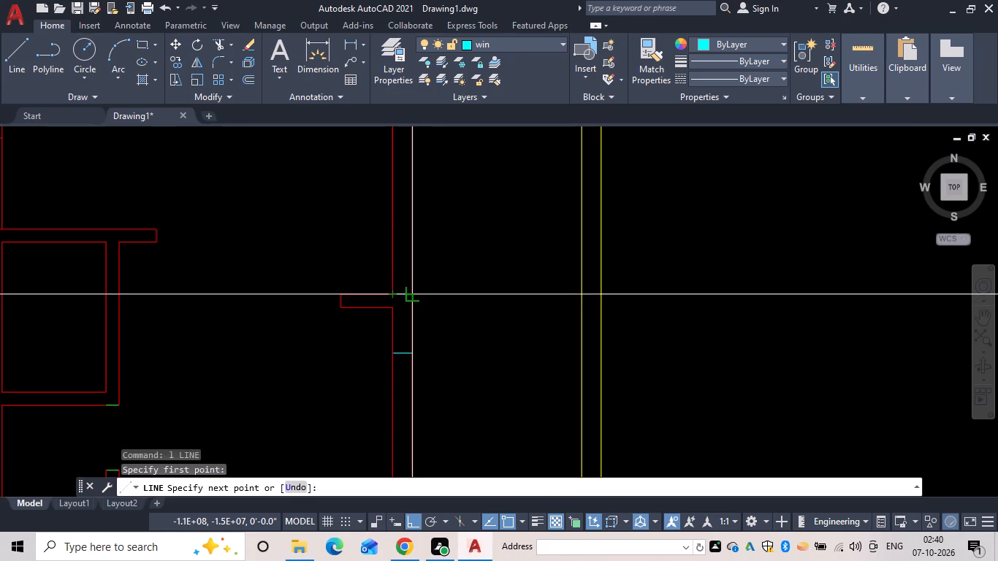
pyautogui.click(411, 295)
pyautogui.press('Escape')
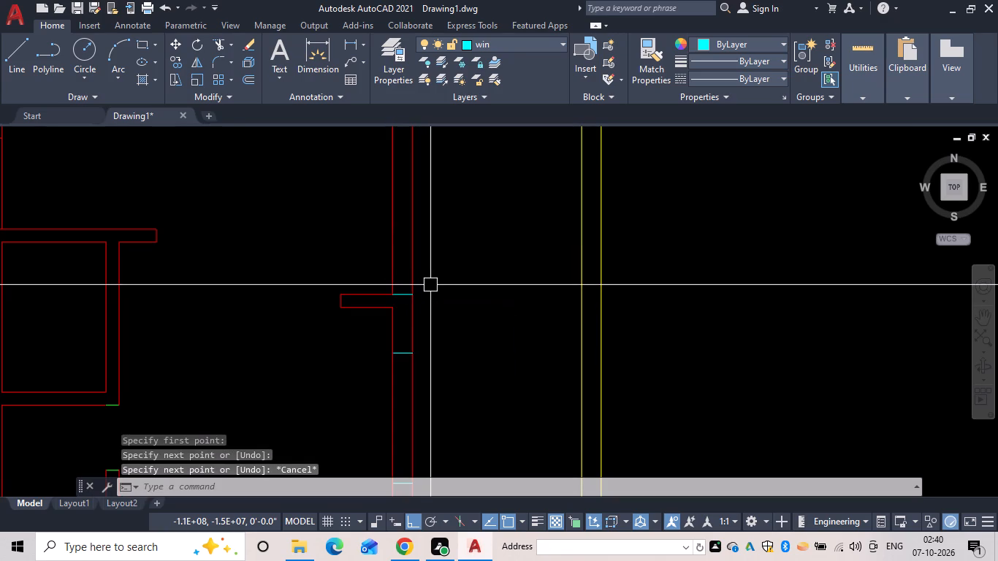
# Offset the line at the stub wall's upper corner 1' upward to mark the lower end of the next window.
pyautogui.write("of 1'")
pyautogui.press('space')
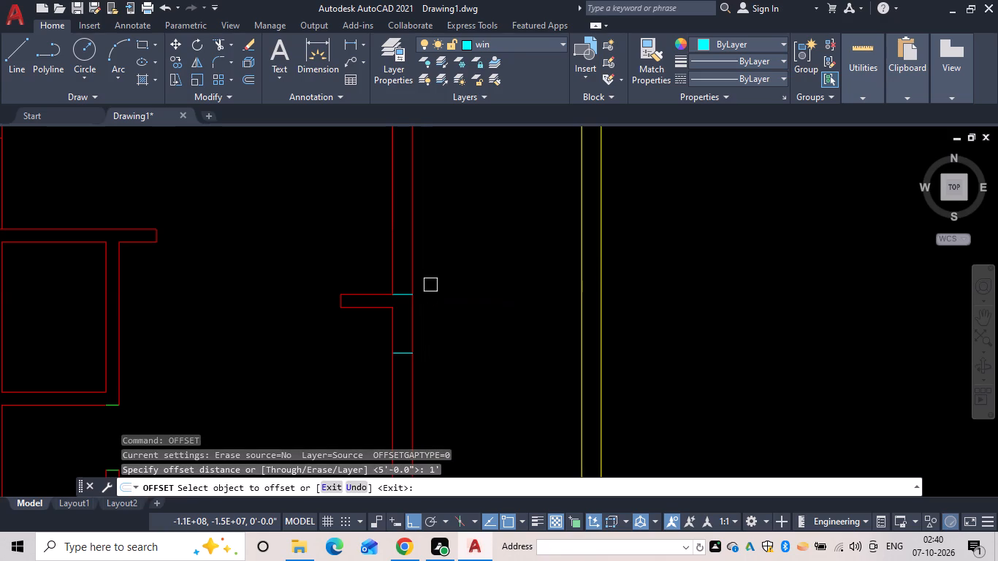
pyautogui.scroll(2, 400, 295)
pyautogui.moveTo(410, 289); pyautogui.dragTo(411, 279)
pyautogui.click(411, 259)
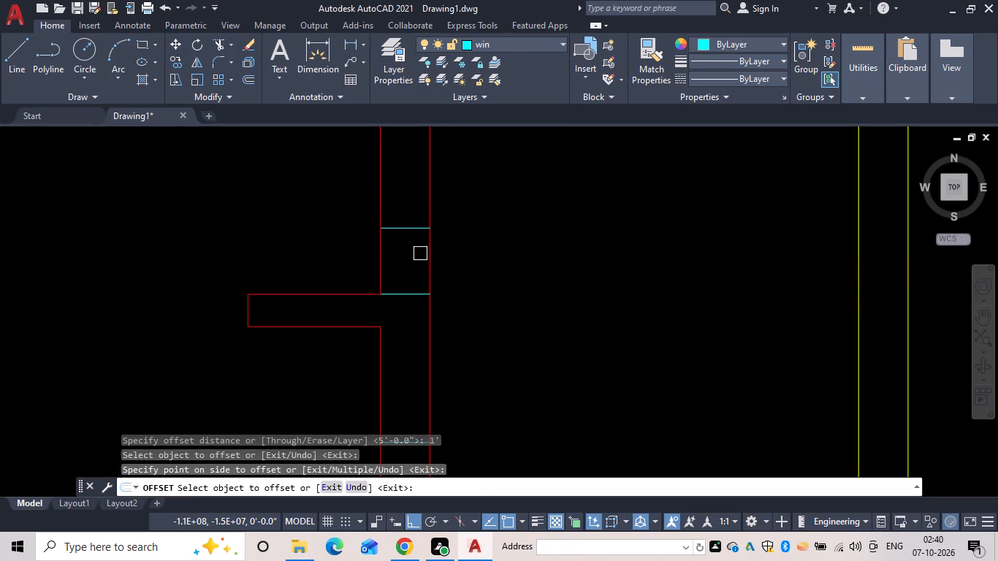
# Offset the window's lower end line 3'8" upward along the right outer wall to mark its upper end.
pyautogui.press('space')
pyautogui.press('space')
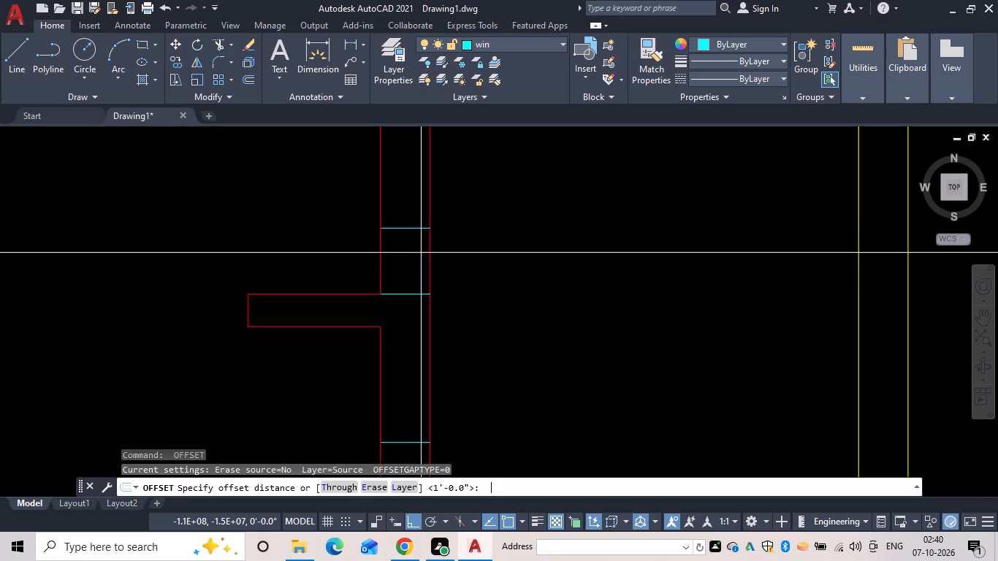
pyautogui.write("3'")
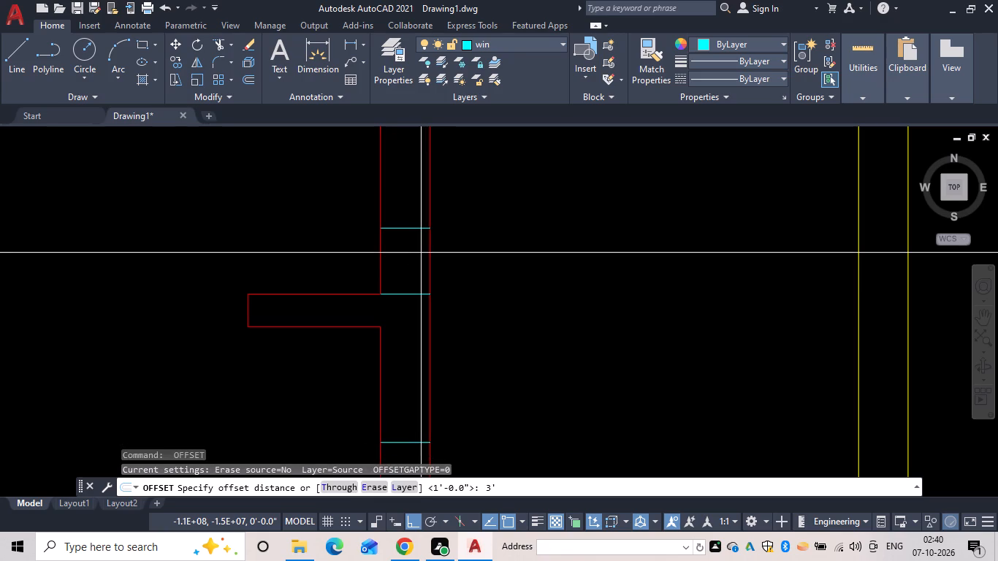
pyautogui.write('8"')
pyautogui.press('space')
pyautogui.scroll(-1, 419, 250)
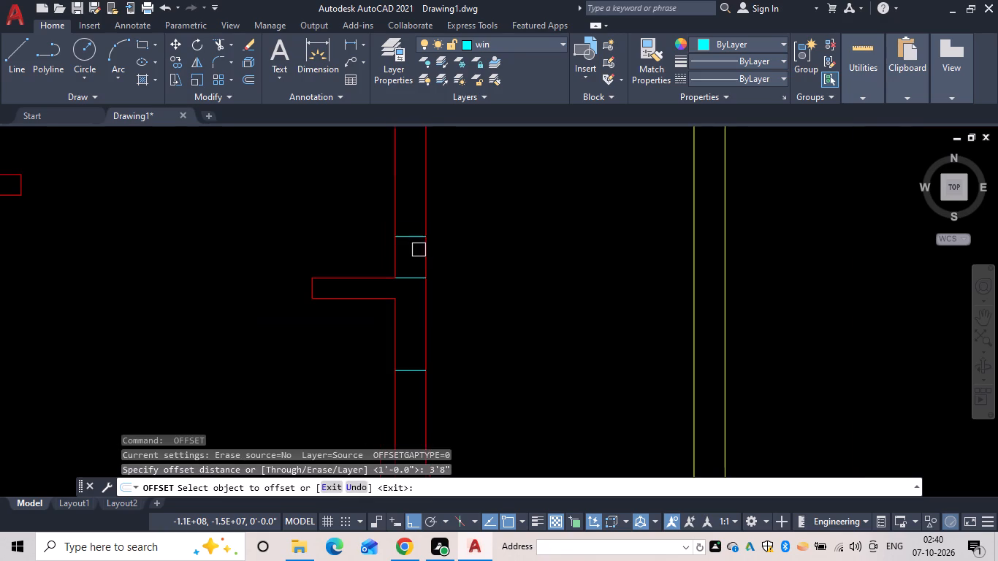
pyautogui.click(414, 234)
pyautogui.scroll(-1, 412, 188)
pyautogui.moveTo(411, 188); pyautogui.dragTo(407, 269, button='middle')
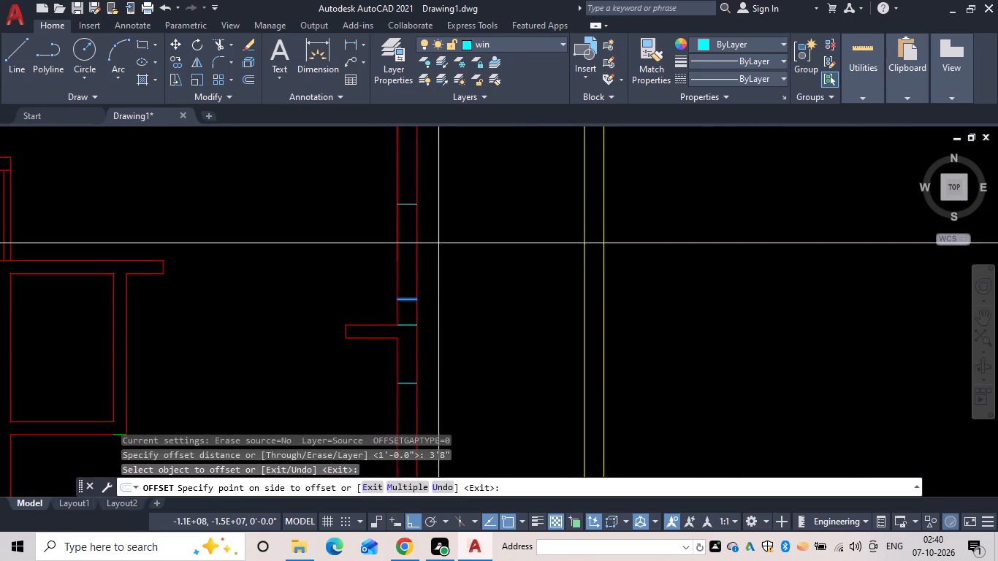
pyautogui.click(444, 234)
pyautogui.press('space')
# Remove the helper line across the right outer wall at the stub wall's upper corner.
pyautogui.write('tr')
pyautogui.press('space')
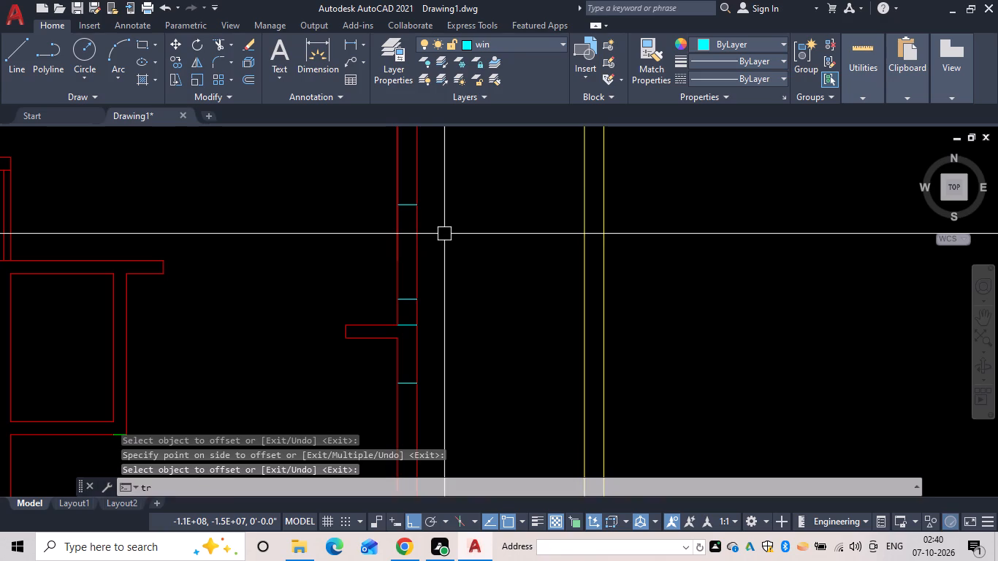
pyautogui.scroll(1, 407, 311)
pyautogui.click(402, 337)
pyautogui.press('Escape')
pyautogui.scroll(-2, 452, 341)
pyautogui.middleClick(452, 341)
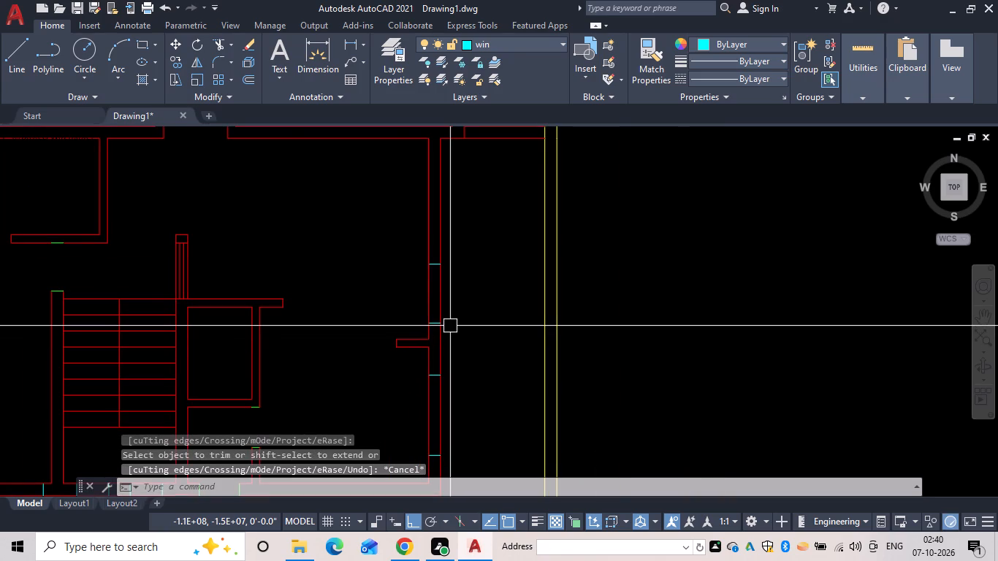
# Draw a line across the right outer wall's upper end, from outer to inner face, where it meets the horizontal wall.
pyautogui.scroll(-1, 449, 300)
pyautogui.moveTo(451, 299); pyautogui.dragTo(452, 365, button='middle')
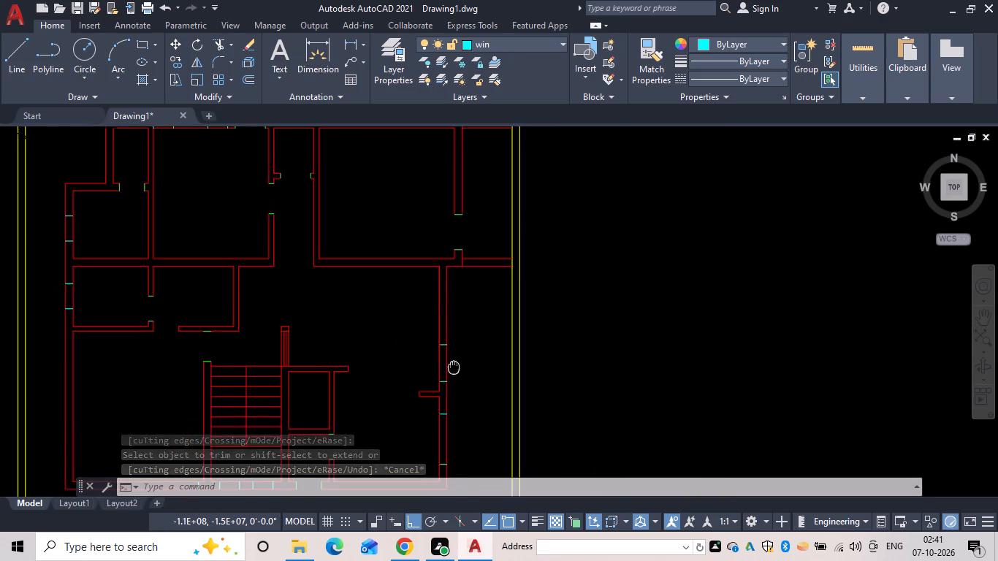
pyautogui.press('Escape')
pyautogui.scroll(2, 427, 284)
pyautogui.write('l')
pyautogui.press('space')
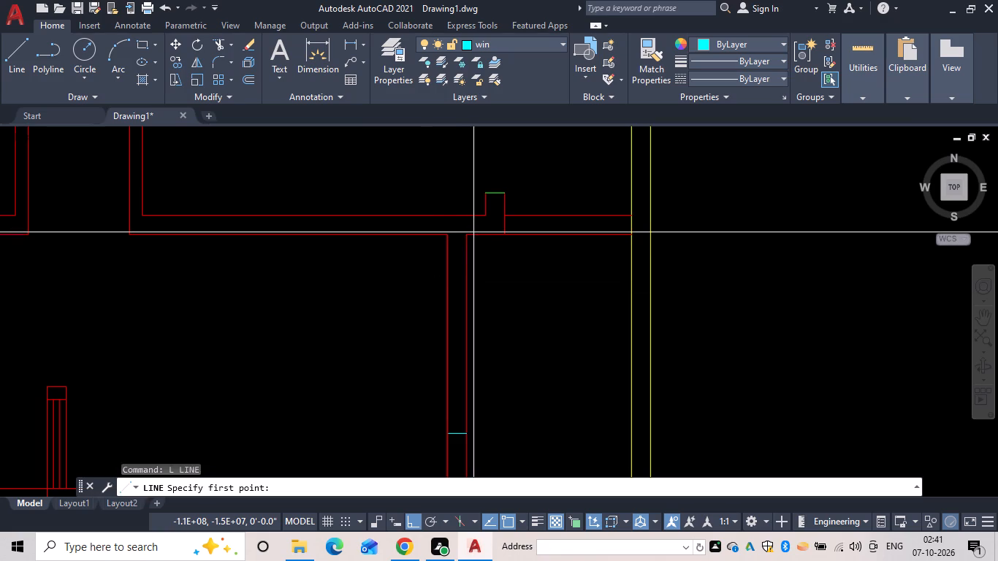
pyautogui.click(466, 235)
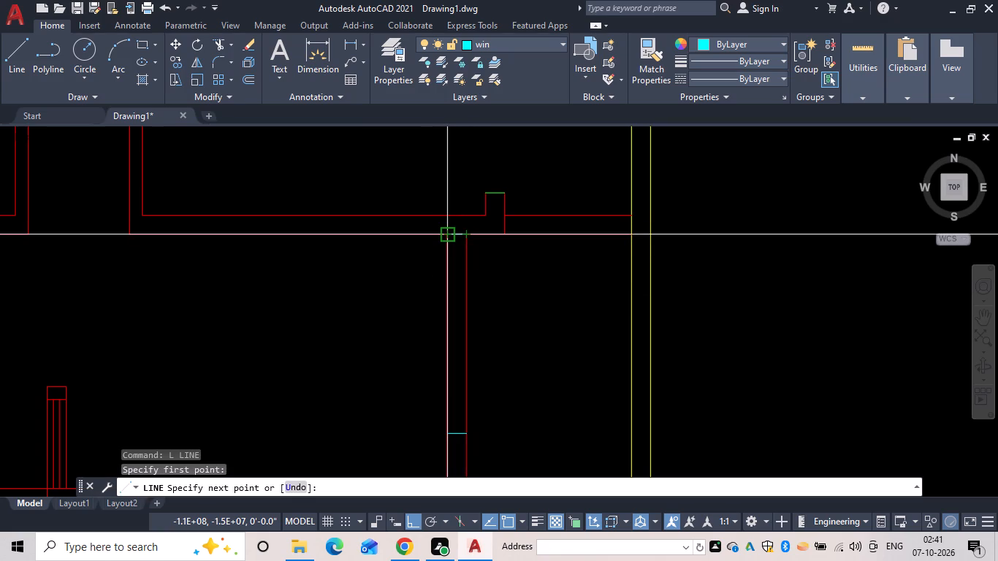
pyautogui.click(446, 235)
pyautogui.press('Escape')
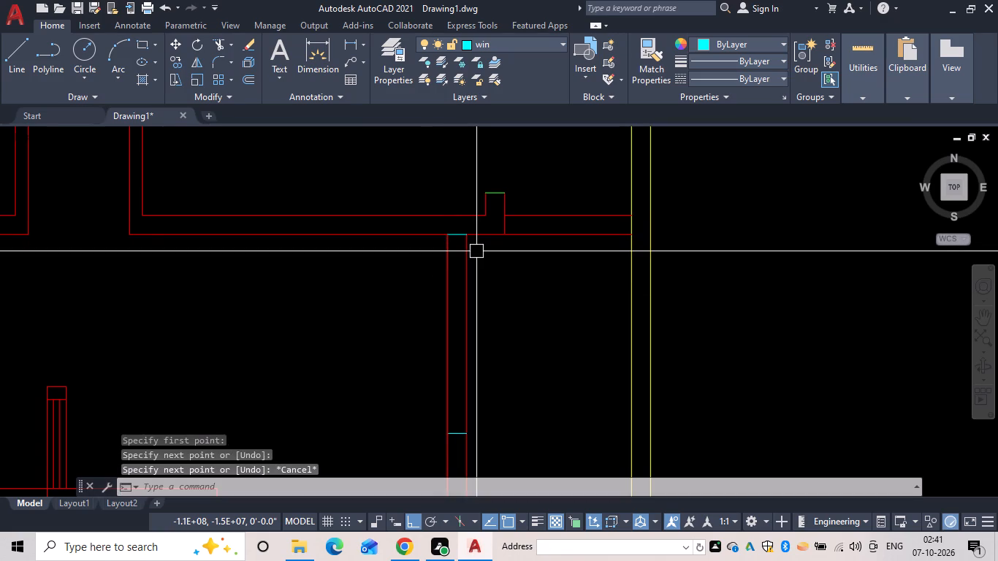
# Offset the line at the right outer wall's upper end 3'8" downward to mark another window.
pyautogui.write('of')
pyautogui.press('space')
pyautogui.press('space')
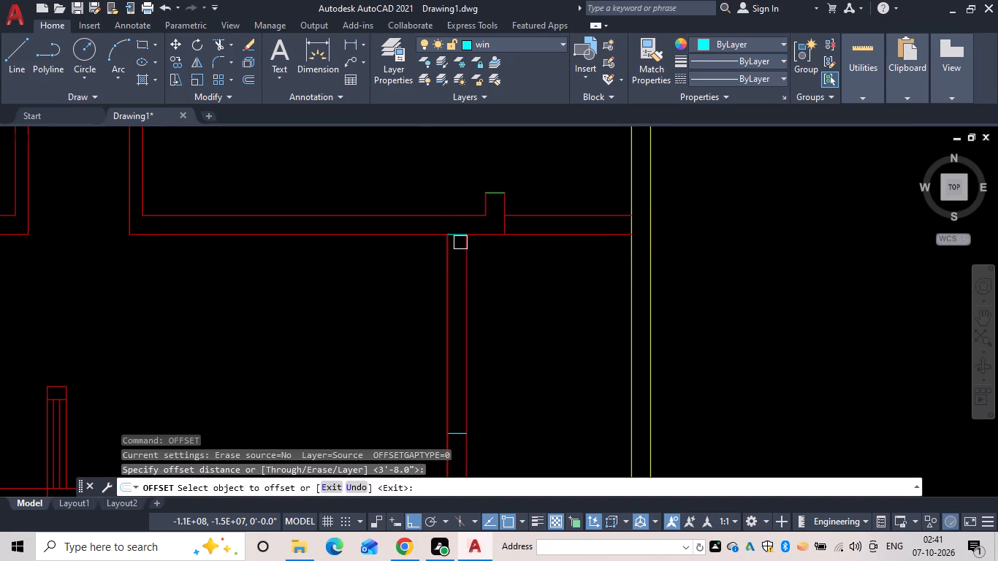
pyautogui.moveTo(459, 235); pyautogui.dragTo(461, 263)
pyautogui.click(457, 313)
pyautogui.press('Escape')
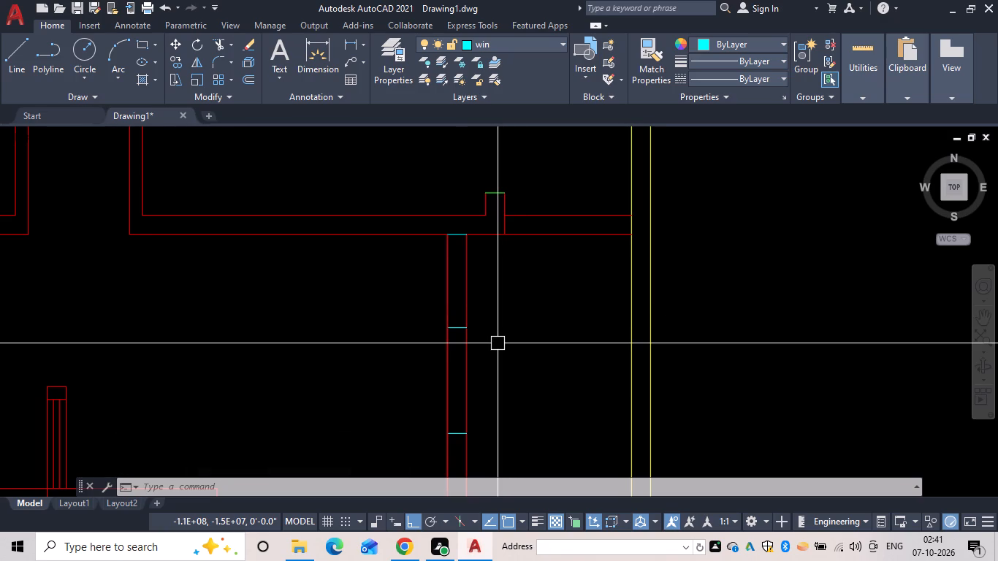
# Draw a line across the top outer wall from the upper-right room's inner right corner to the outer face.
pyautogui.scroll(-3, 378, 331)
pyautogui.moveTo(407, 323); pyautogui.dragTo(406, 324, button='middle')
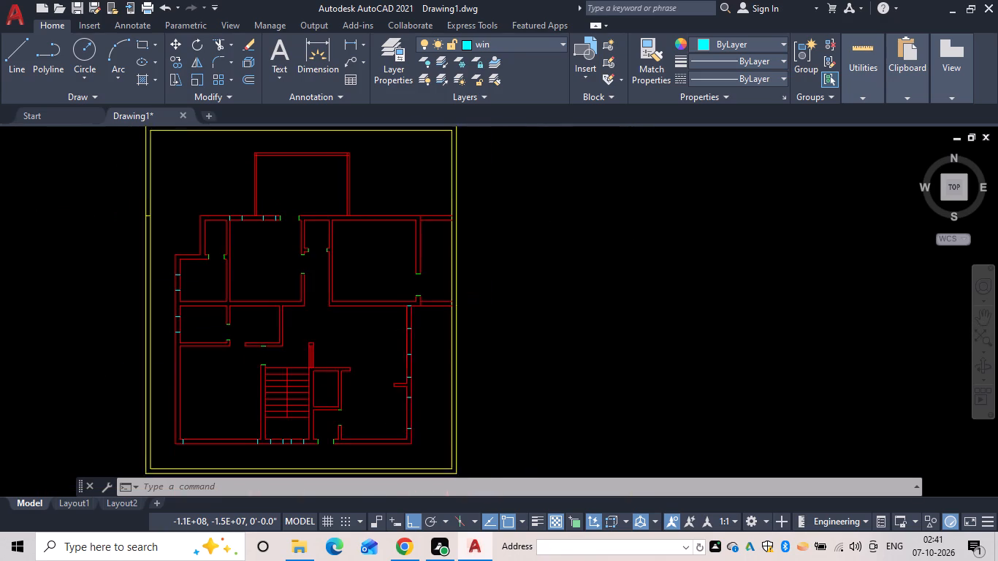
pyautogui.moveTo(406, 324); pyautogui.dragTo(399, 336, button='middle')
pyautogui.scroll(3, 401, 240)
pyautogui.press('Escape')
pyautogui.write('l')
pyautogui.press('space')
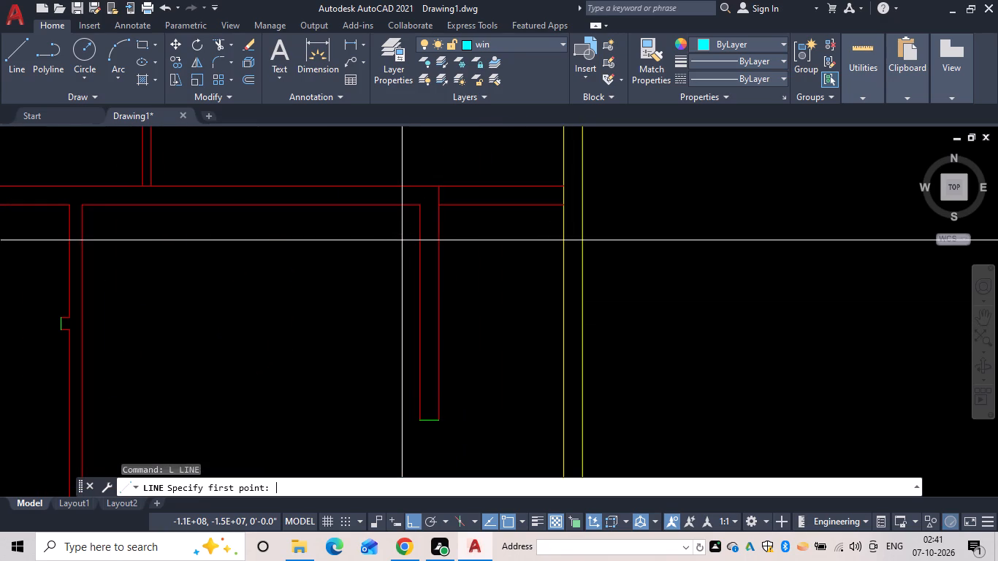
pyautogui.click(419, 202)
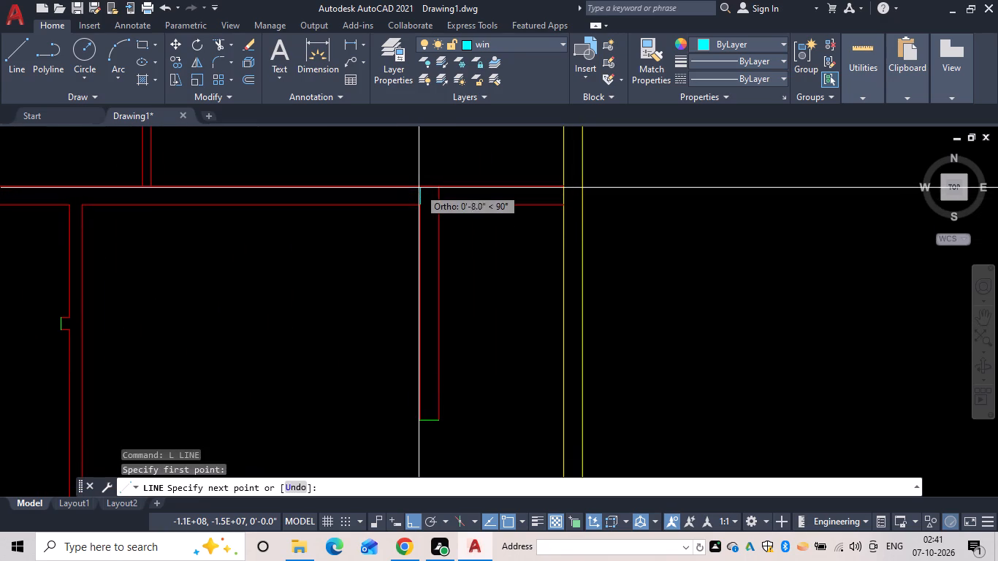
pyautogui.click(419, 186)
pyautogui.press('Escape')
pyautogui.scroll(3, 423, 195)
pyautogui.press('Escape')
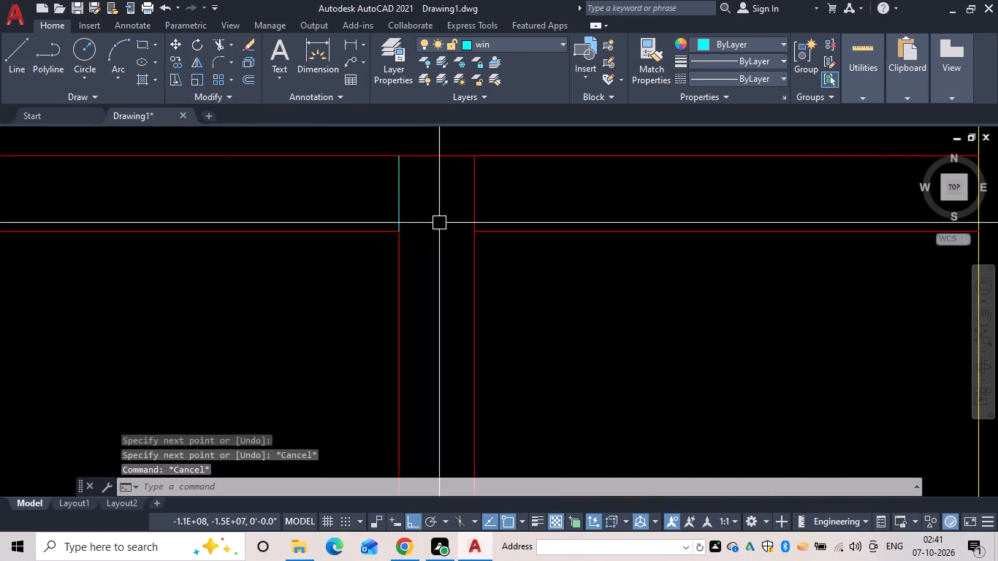
# Offset the corner line 2'9" to the left to mark the right end of the room's top-wall window.
pyautogui.write('of')
pyautogui.press('space')
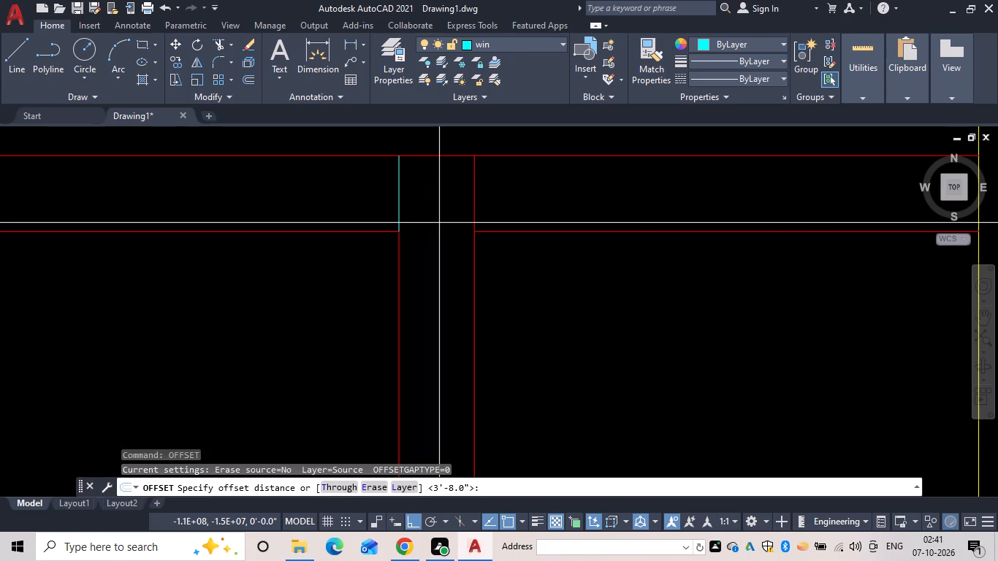
pyautogui.write('2\'9"')
pyautogui.press('space')
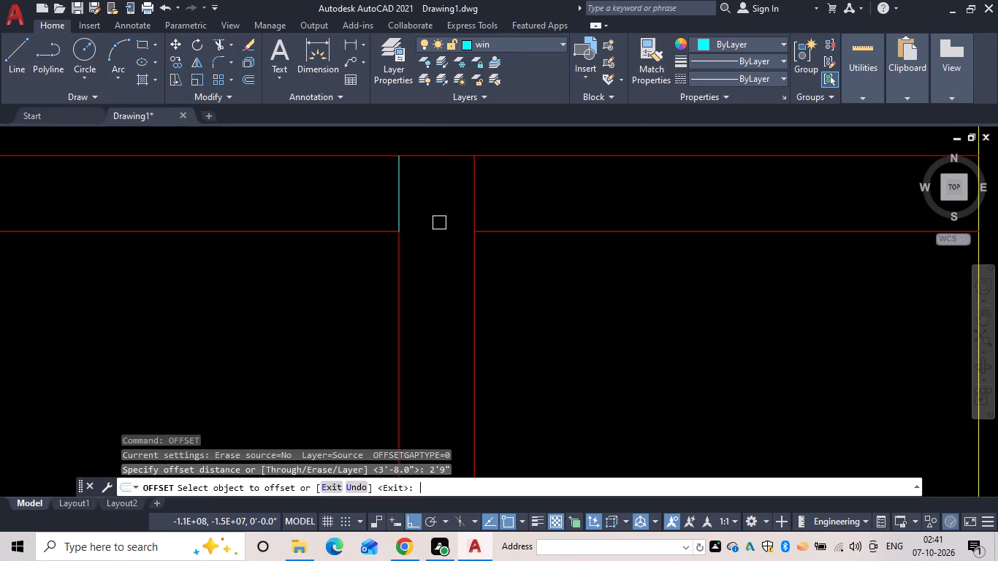
pyautogui.moveTo(403, 202); pyautogui.dragTo(360, 219)
pyautogui.click(325, 229)
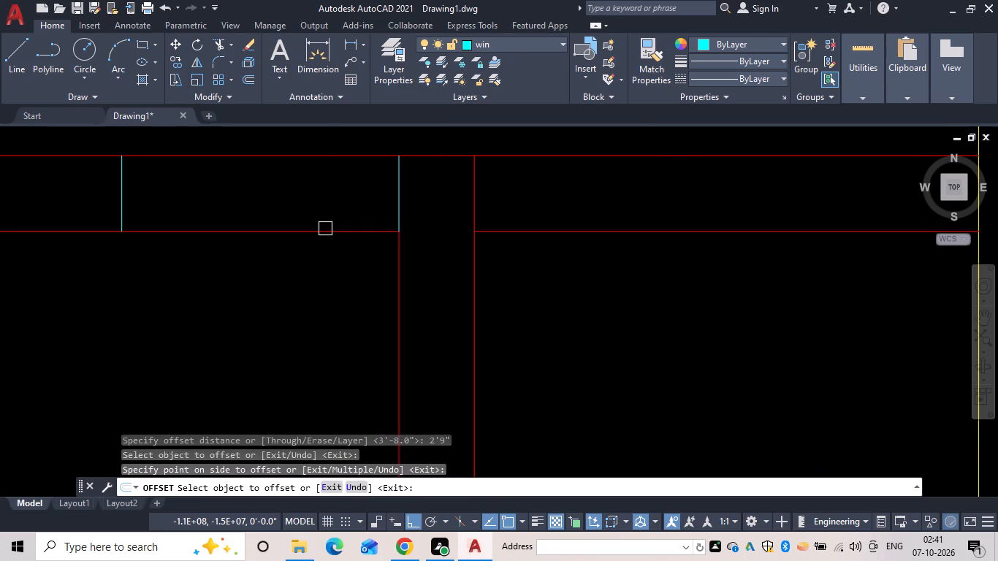
# Offset the window's right end line 8' to the left to mark its left end.
pyautogui.press('space')
pyautogui.press('space')
pyautogui.write("8'")
pyautogui.press('space')
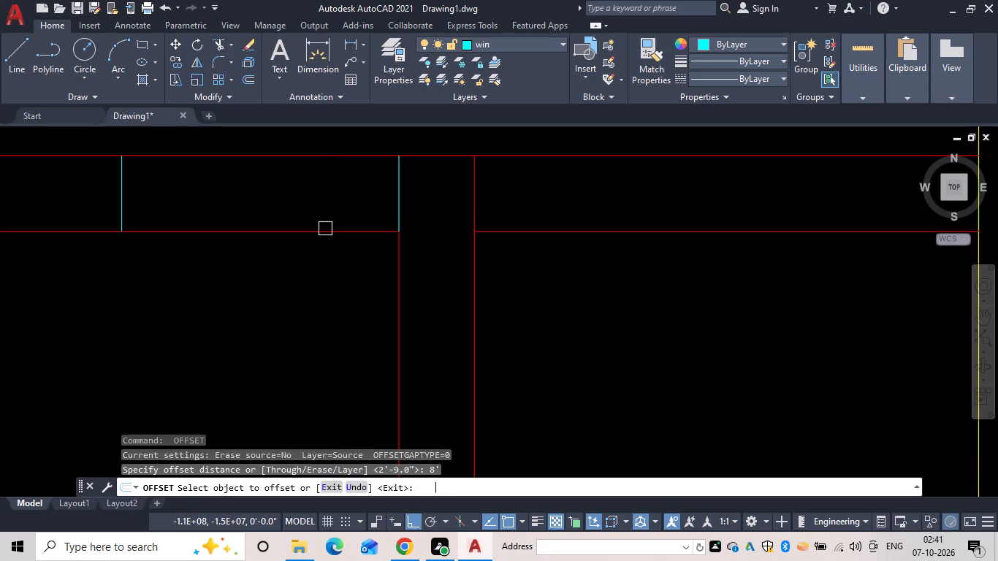
pyautogui.scroll(-1, 218, 183)
pyautogui.moveTo(213, 188); pyautogui.dragTo(599, 247, button='middle')
pyautogui.click(546, 256)
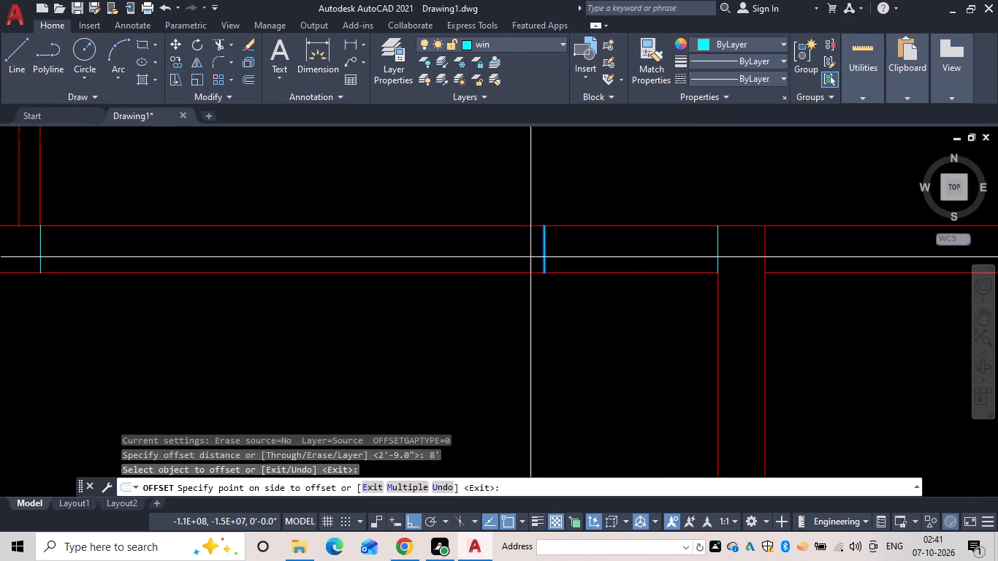
pyautogui.click(457, 255)
pyautogui.scroll(-2, 388, 265)
pyautogui.moveTo(382, 265); pyautogui.dragTo(443, 251, button='middle')
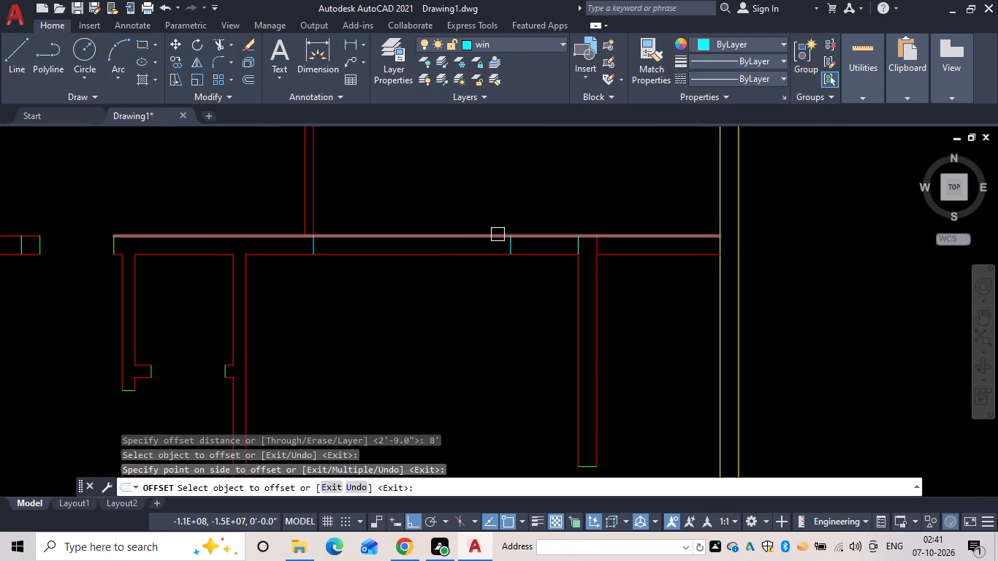
pyautogui.press('Escape')
# Erase the helper line across the top wall at the upper-right room's inner corner.
pyautogui.click(575, 246)
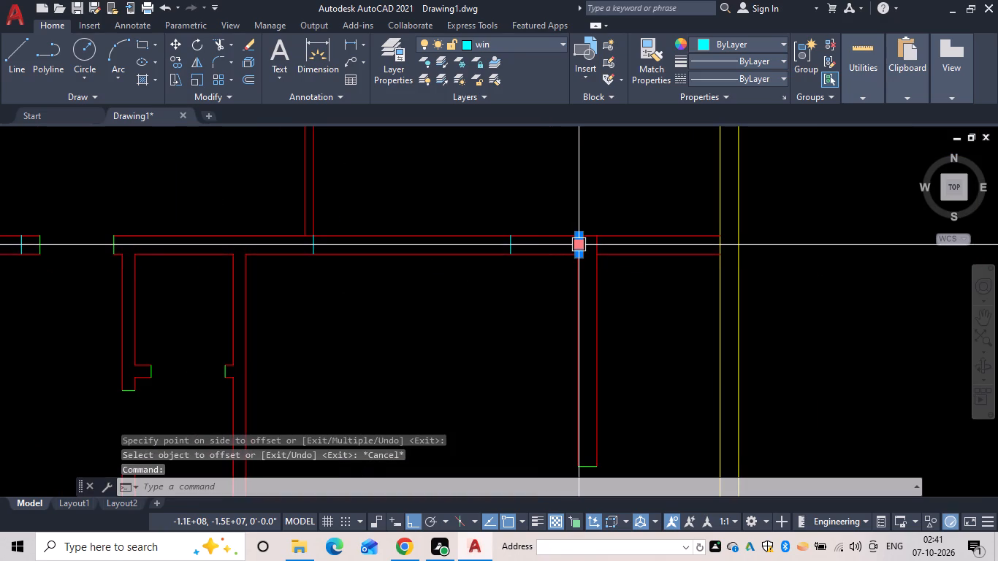
pyautogui.write('e')
pyautogui.press('space')
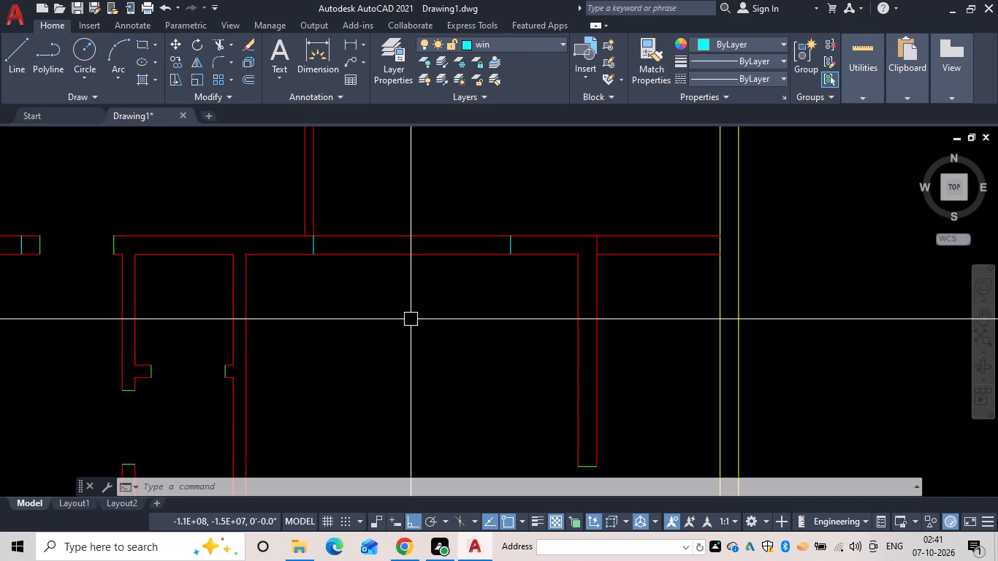
# Draw a line across the top wall from the midpoint of the small adjoining room's inner wall edge.
pyautogui.press('Escape')
pyautogui.press('l')
pyautogui.press('space')
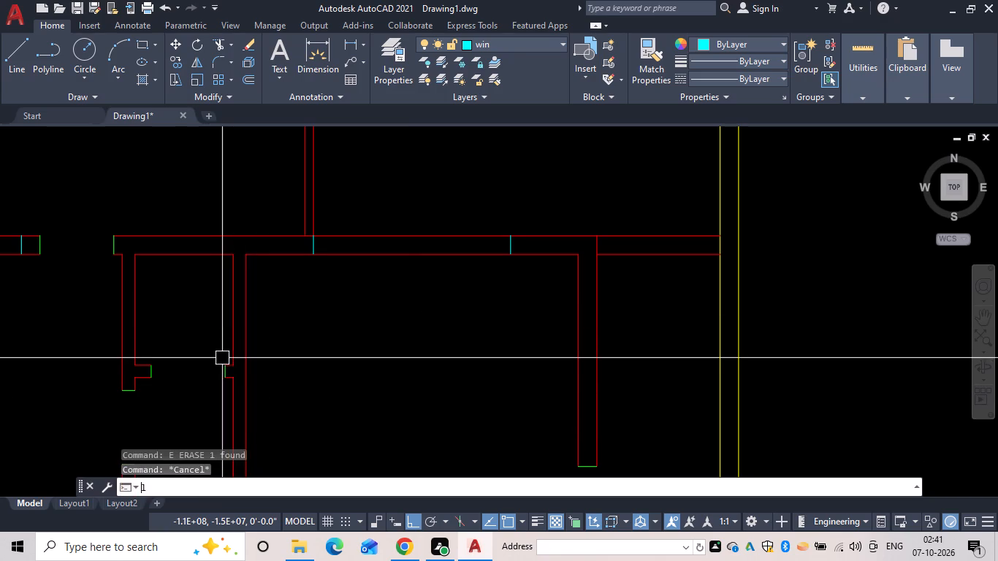
pyautogui.click(189, 254)
pyautogui.press('Escape')
pyautogui.press('space')
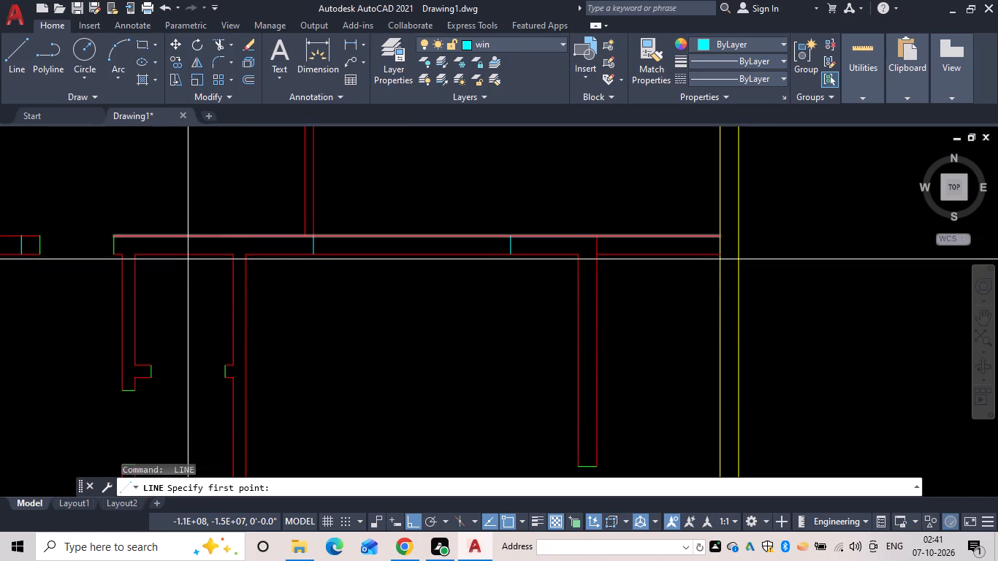
pyautogui.click(180, 255)
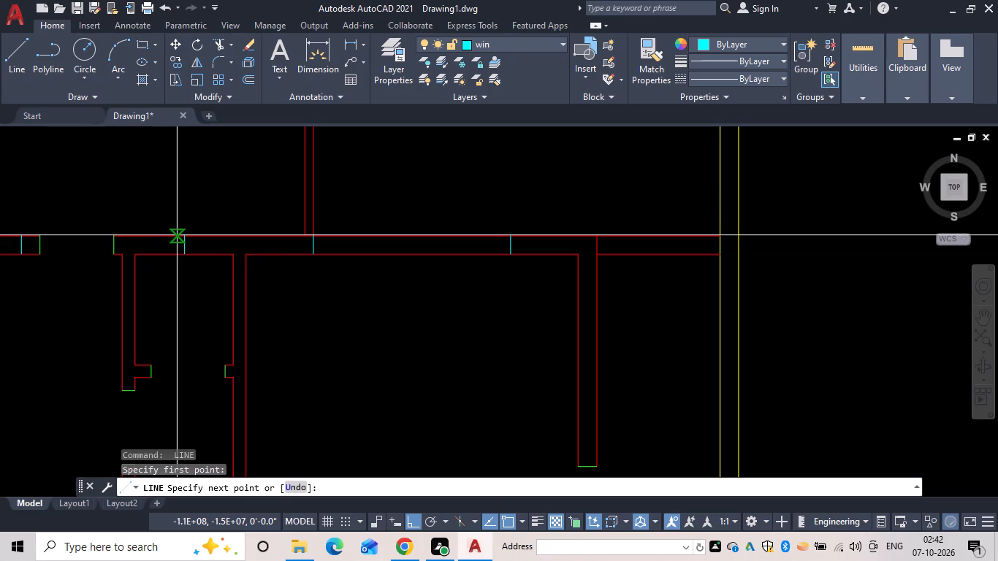
pyautogui.click(184, 234)
pyautogui.press('Escape')
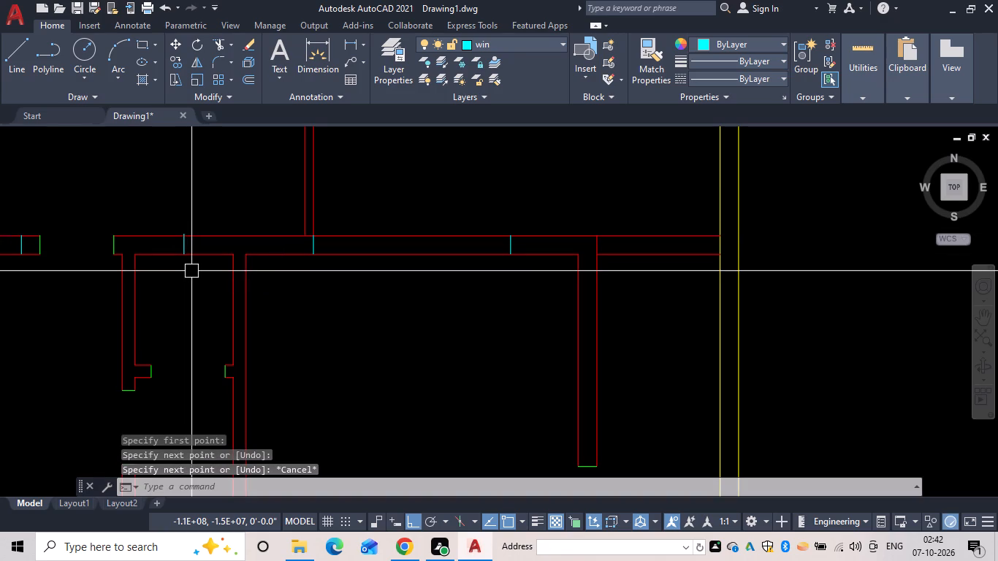
# Offset the small room's midpoint line 1'6" to both sides to mark a window's two ends.
pyautogui.press('Escape')
pyautogui.press('o')
pyautogui.write('f 1\'6"')
pyautogui.press('space')
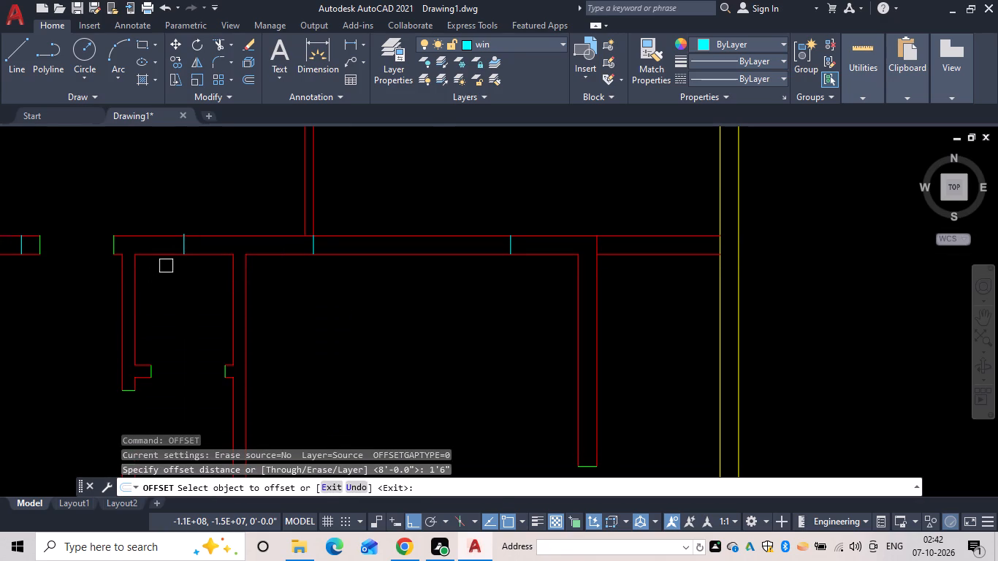
pyautogui.scroll(1, 176, 249)
pyautogui.moveTo(188, 239); pyautogui.dragTo(201, 242)
pyautogui.moveTo(209, 242); pyautogui.dragTo(202, 243)
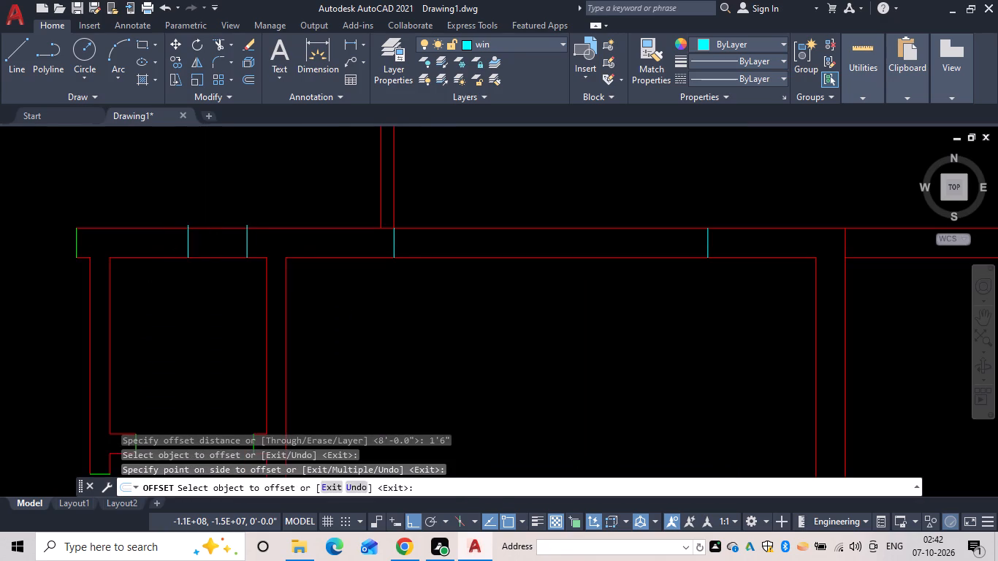
pyautogui.click(186, 243)
pyautogui.click(158, 247)
pyautogui.press('Escape')
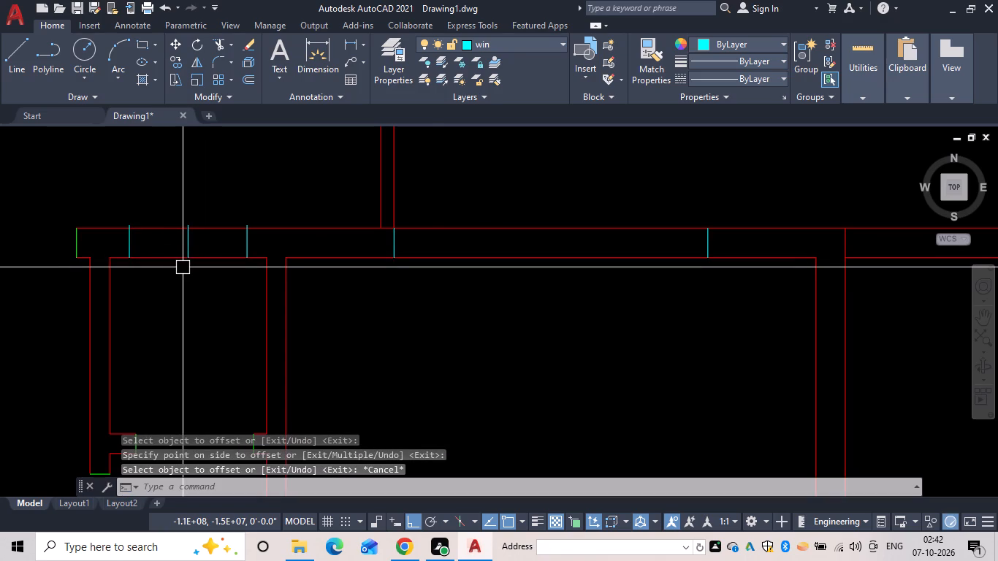
# Remove the midpoint helper line from between the small room's window end lines.
pyautogui.write('tr')
pyautogui.press('space')
pyautogui.scroll(3, 180, 232)
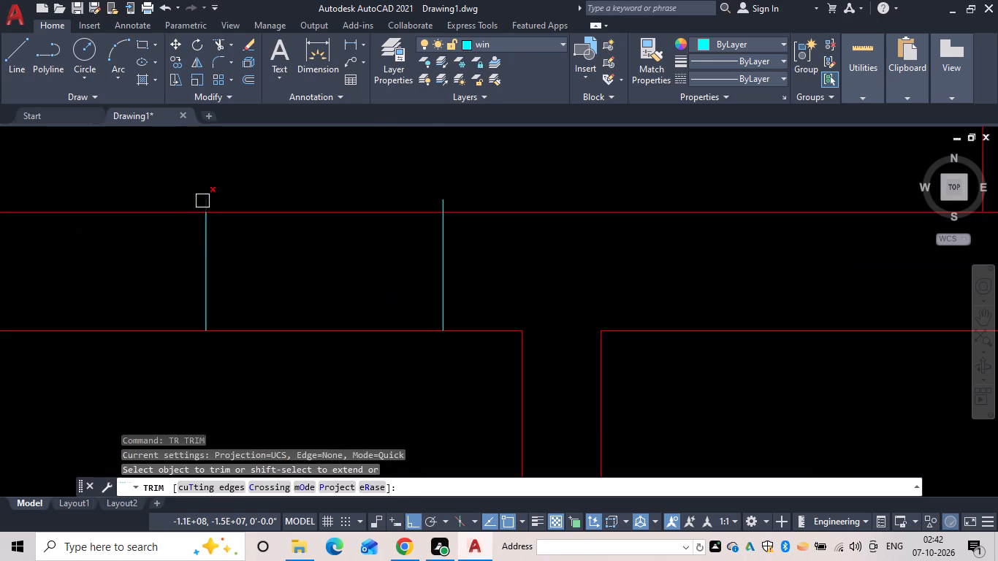
pyautogui.click(202, 201)
pyautogui.moveTo(267, 273); pyautogui.dragTo(150, 272)
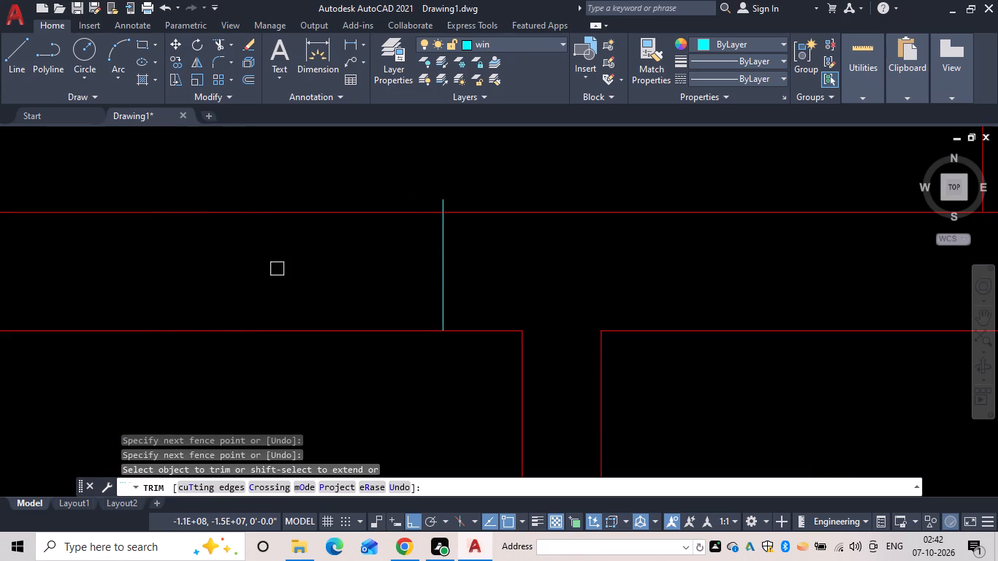
# Trim the overhanging ends of the small room's two window lines at the top wall's outer face.
pyautogui.click(439, 202)
pyautogui.scroll(-1, 170, 293)
pyautogui.moveTo(197, 299); pyautogui.dragTo(449, 349, button='middle')
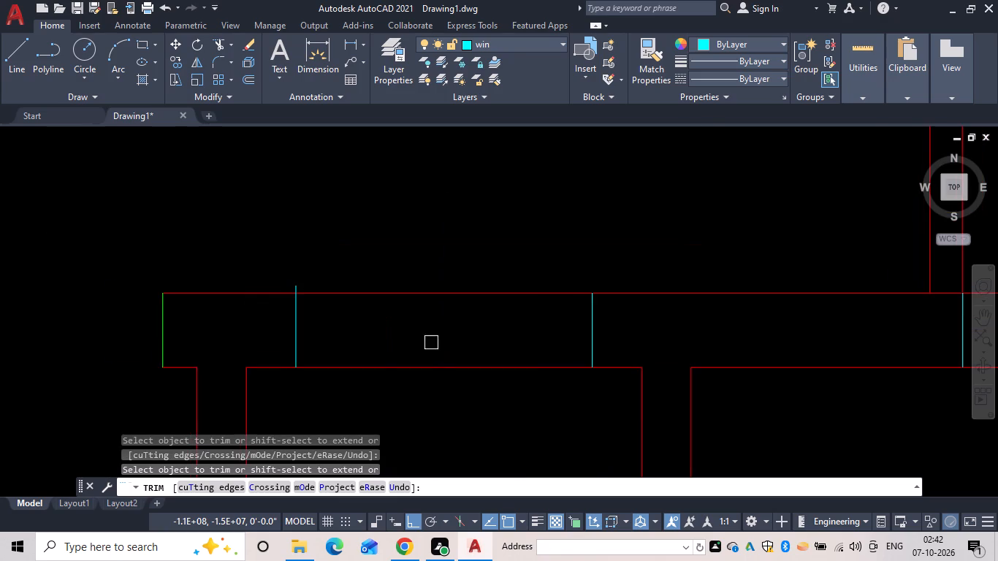
pyautogui.scroll(2, 252, 295)
pyautogui.click(357, 282)
pyautogui.scroll(-2, 406, 342)
pyautogui.moveTo(403, 343); pyautogui.dragTo(186, 294, button='middle')
pyautogui.scroll(-4, 275, 328)
pyautogui.press('Escape')
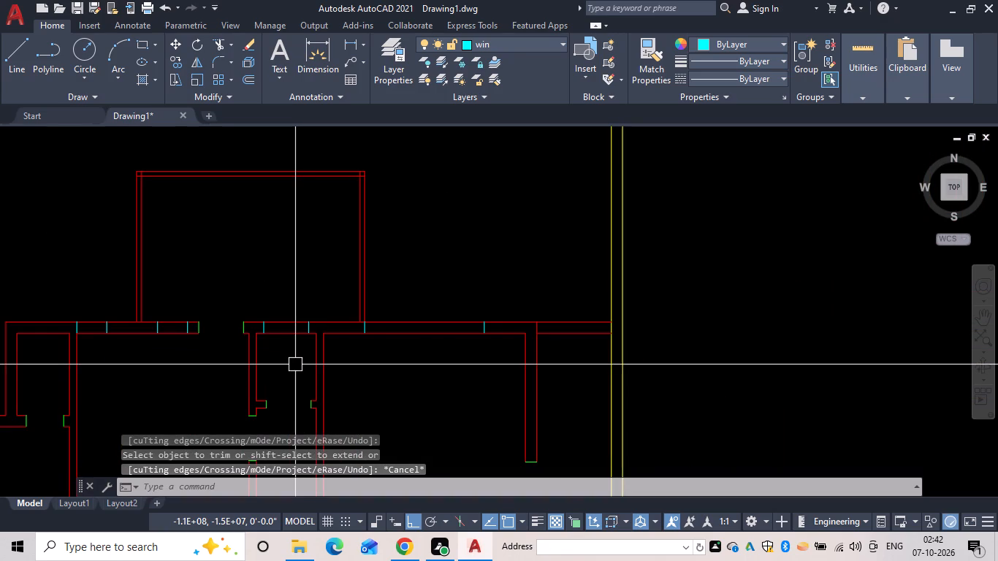
# Trim the wall lines between the end lines of the two windows on the left outer wall to cut their openings.
pyautogui.scroll(-1, 225, 368)
pyautogui.moveTo(224, 368); pyautogui.dragTo(224, 368, button='middle')
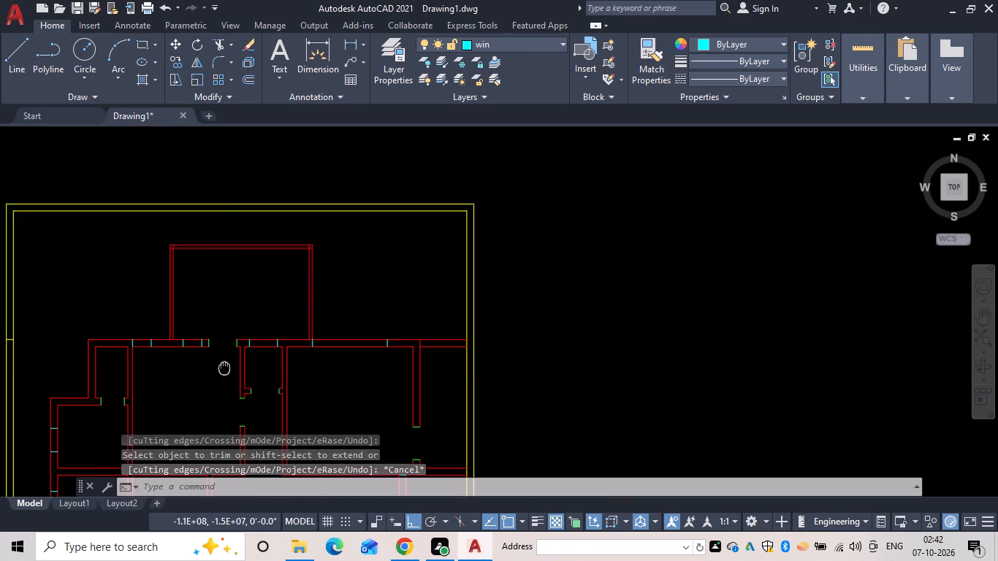
pyautogui.moveTo(224, 368); pyautogui.dragTo(251, 270, button='middle')
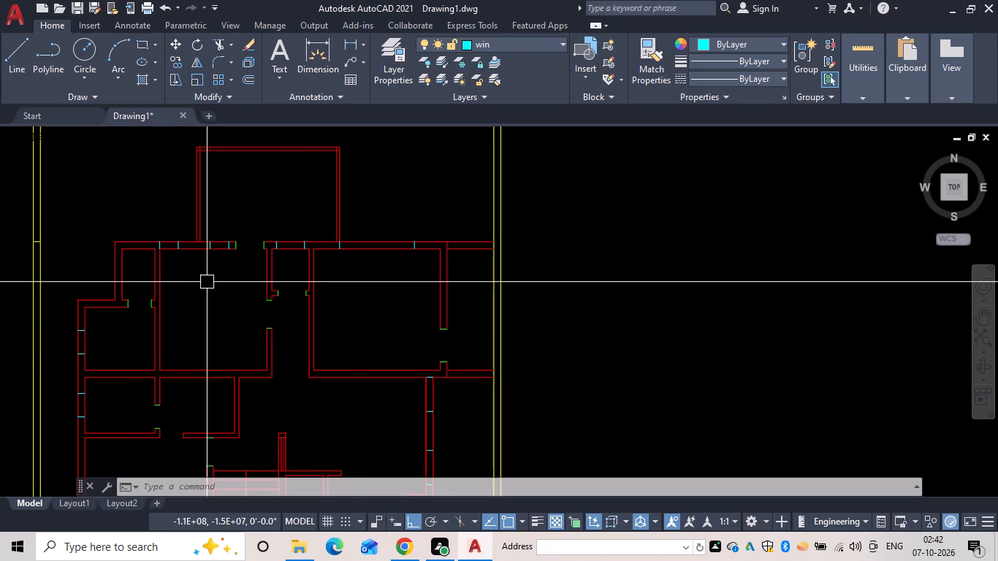
pyautogui.press('Escape')
pyautogui.press('Escape')
pyautogui.press('Escape')
pyautogui.write('tr')
pyautogui.press('space')
pyautogui.moveTo(104, 351); pyautogui.dragTo(156, 268, button='middle')
pyautogui.scroll(3, 156, 268)
pyautogui.moveTo(146, 241); pyautogui.dragTo(0, 213)
pyautogui.scroll(-2, 96, 262)
pyautogui.moveTo(104, 262); pyautogui.dragTo(159, 161, button='middle')
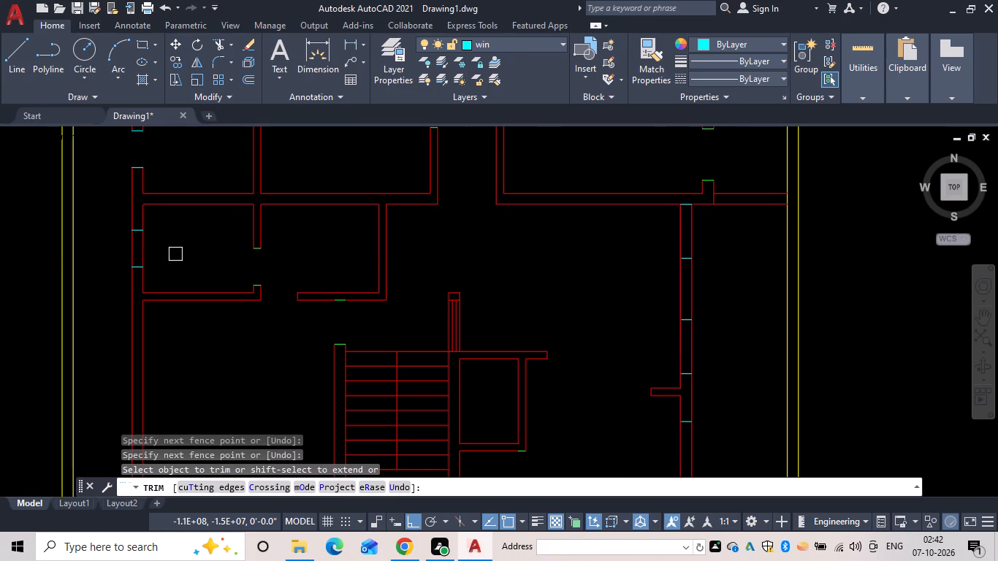
pyautogui.moveTo(175, 254); pyautogui.dragTo(114, 245)
# Trim the bottom outer wall lines inside the wide window and the two small windows below the staircase.
pyautogui.scroll(-1, 191, 293)
pyautogui.moveTo(184, 294); pyautogui.dragTo(172, 188, button='middle')
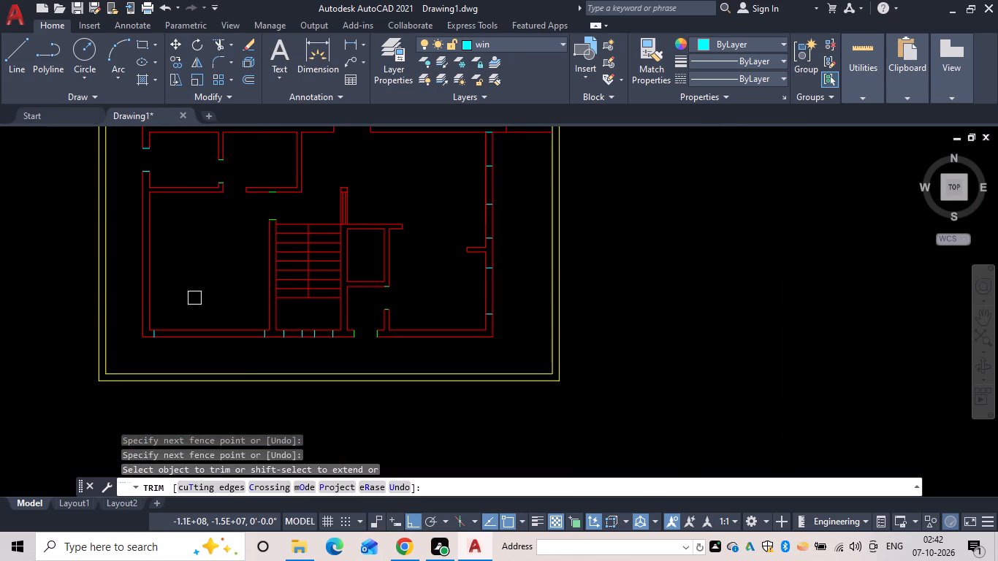
pyautogui.moveTo(218, 294); pyautogui.dragTo(221, 337)
pyautogui.click(221, 337)
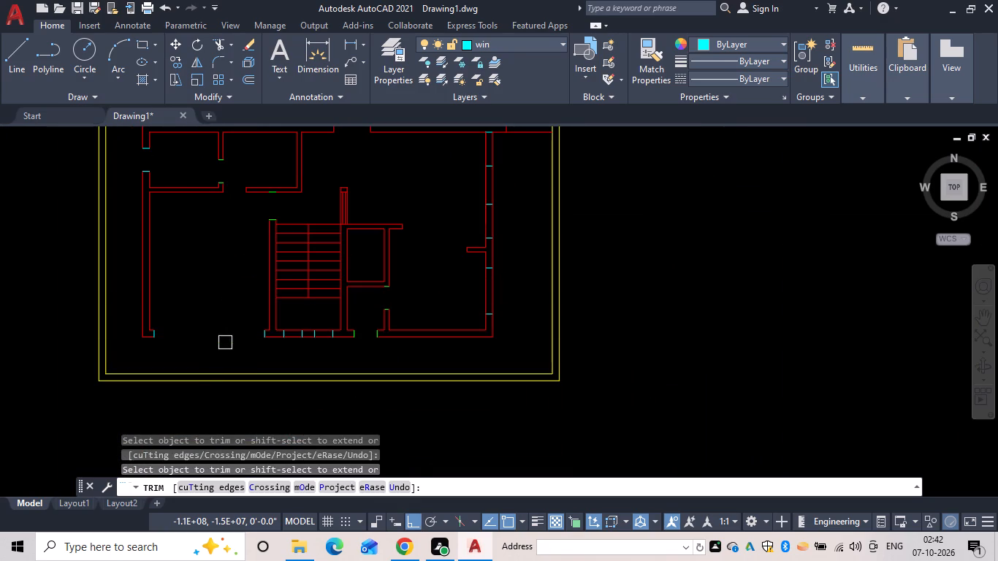
pyautogui.scroll(3, 313, 342)
pyautogui.moveTo(237, 353); pyautogui.dragTo(212, 264)
pyautogui.click(215, 268)
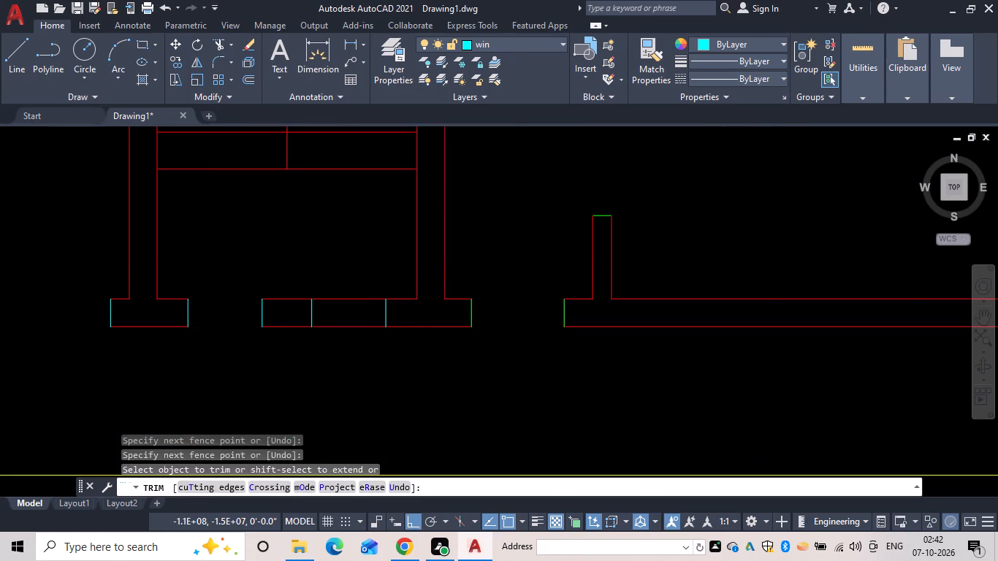
pyautogui.click(234, 345)
pyautogui.moveTo(344, 352); pyautogui.dragTo(346, 281)
# Trim the wall lines inside the three windows along the right outer wall.
pyautogui.scroll(-1, 405, 342)
pyautogui.moveTo(401, 343); pyautogui.dragTo(218, 320, button='middle')
pyautogui.moveTo(516, 267); pyautogui.dragTo(440, 303, button='middle')
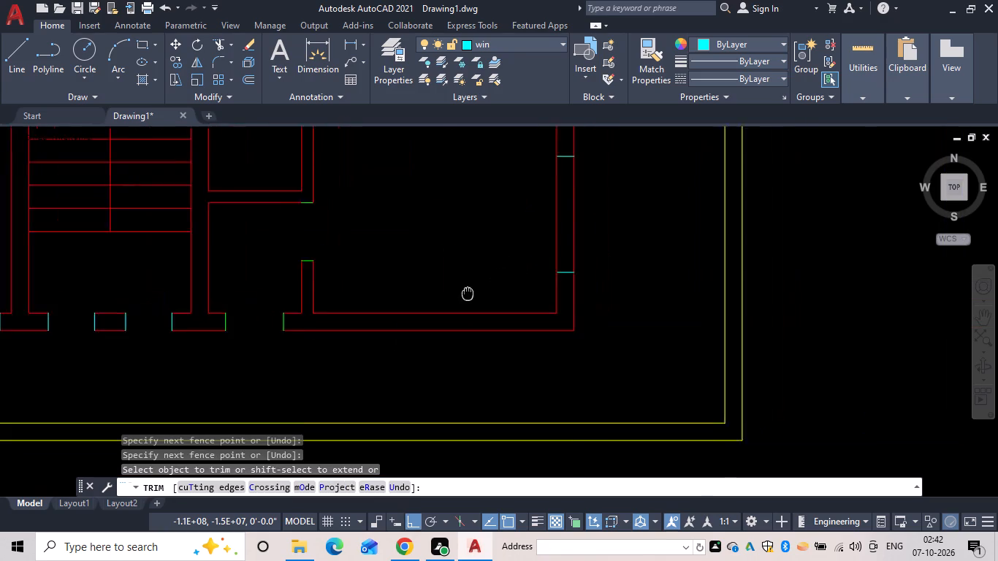
pyautogui.moveTo(440, 303); pyautogui.dragTo(324, 375, button='middle')
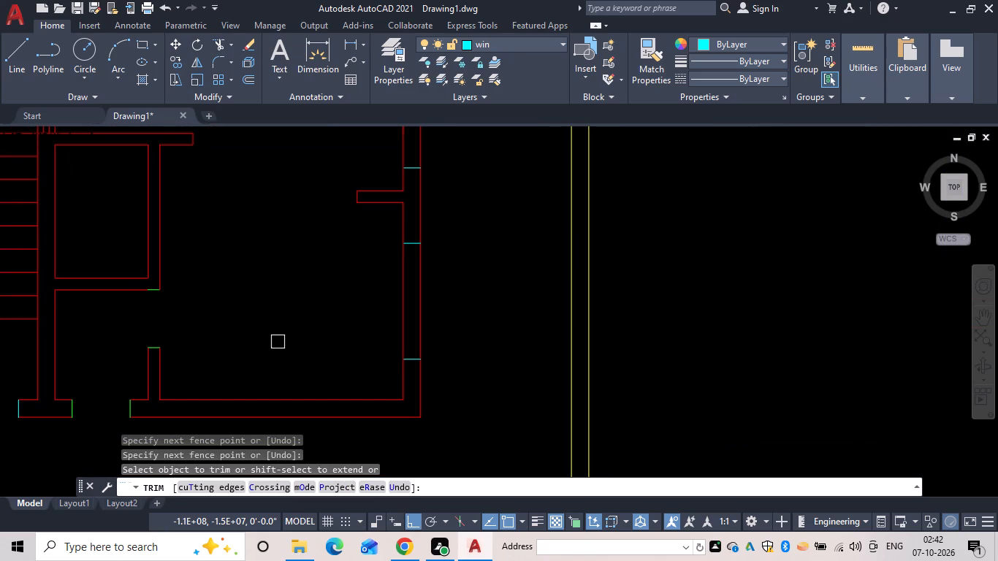
pyautogui.moveTo(295, 343); pyautogui.dragTo(381, 323)
pyautogui.moveTo(413, 309); pyautogui.dragTo(433, 302)
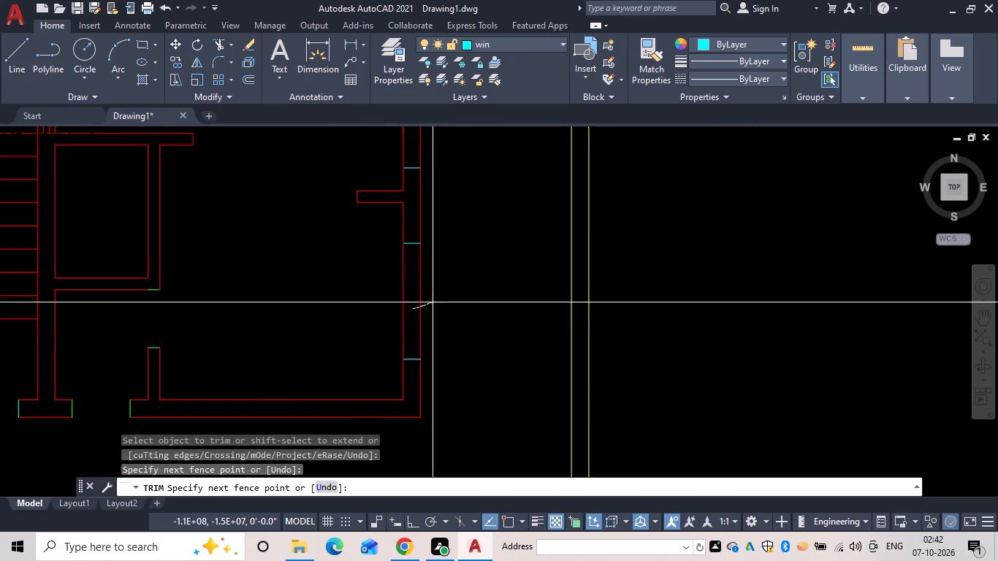
pyautogui.moveTo(373, 314); pyautogui.dragTo(362, 318)
pyautogui.moveTo(419, 308); pyautogui.dragTo(347, 322)
pyautogui.scroll(-1, 351, 326)
pyautogui.moveTo(350, 327); pyautogui.dragTo(238, 425, button='middle')
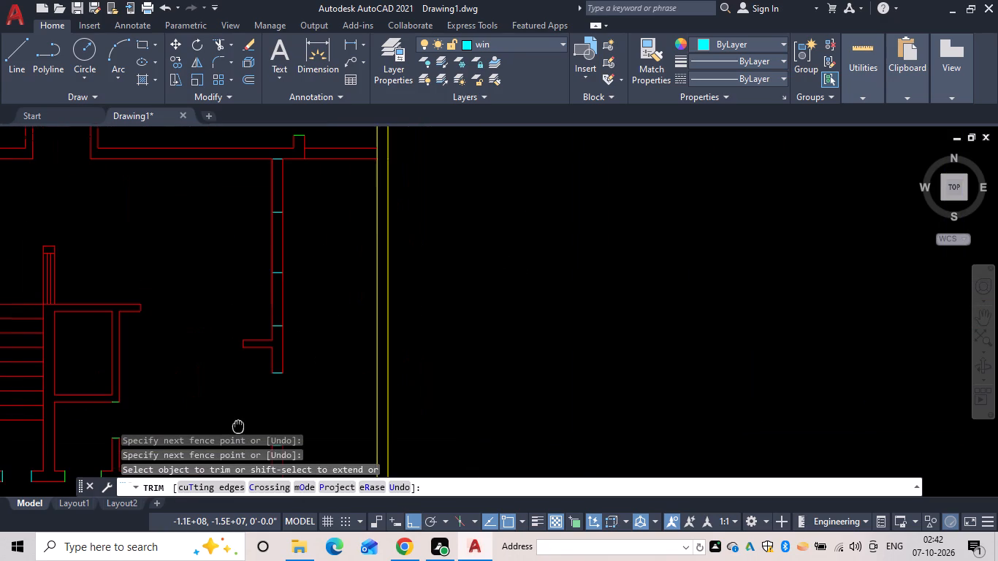
pyautogui.moveTo(238, 425); pyautogui.dragTo(239, 424, button='middle')
pyautogui.moveTo(252, 315); pyautogui.dragTo(295, 295)
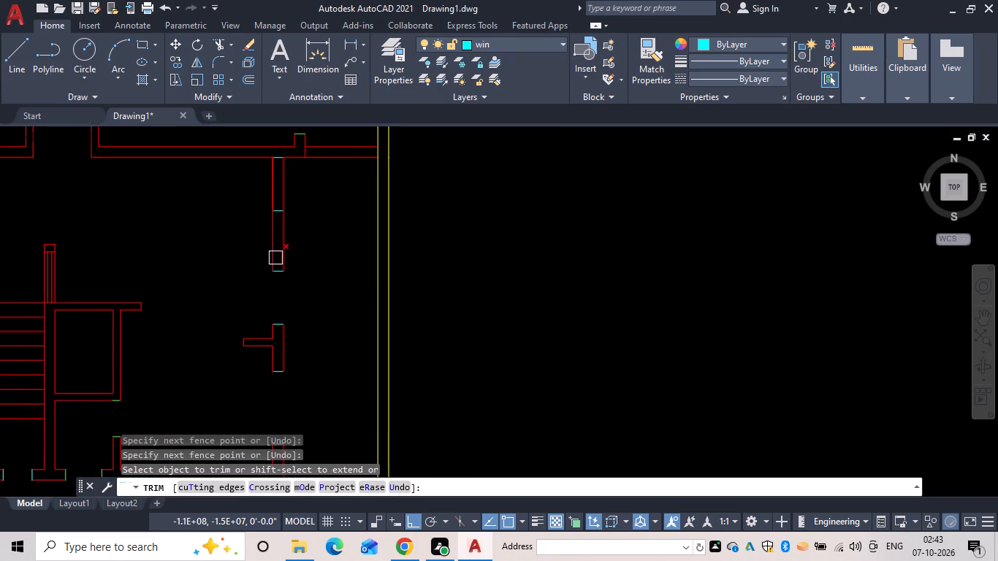
pyautogui.moveTo(304, 190); pyautogui.dragTo(230, 194)
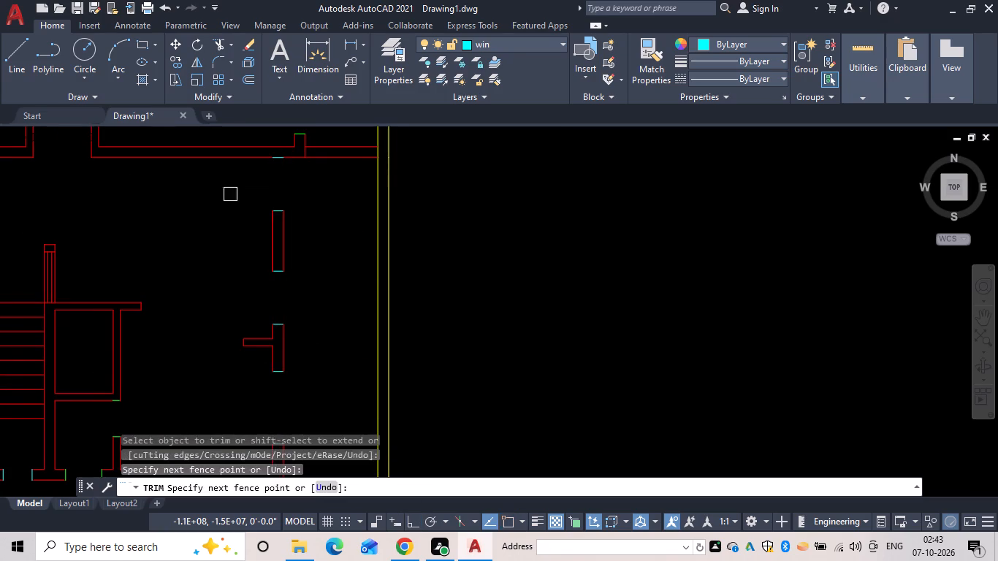
# Trim the top outer wall lines inside the large right-hand room's wide window and the adjoining small room's window.
pyautogui.scroll(-1, 216, 215)
pyautogui.moveTo(216, 215); pyautogui.dragTo(221, 284, button='middle')
pyautogui.moveTo(228, 269); pyautogui.dragTo(240, 337, button='middle')
pyautogui.scroll(-1, 240, 335)
pyautogui.moveTo(240, 337); pyautogui.dragTo(244, 377, button='middle')
pyautogui.moveTo(235, 294); pyautogui.dragTo(232, 251)
pyautogui.click(232, 244)
pyautogui.scroll(2, 184, 294)
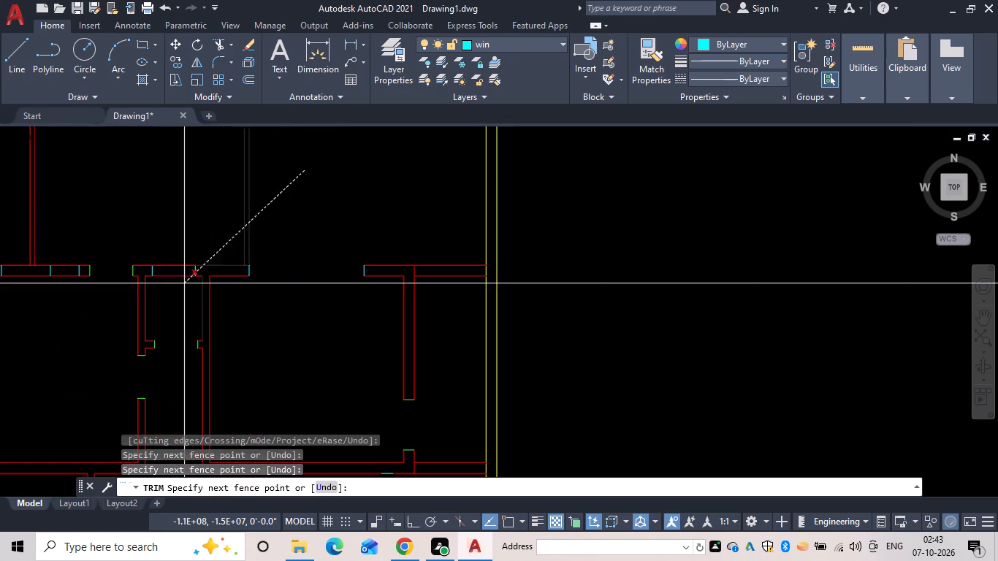
pyautogui.click(291, 286)
pyautogui.scroll(3, 175, 278)
pyautogui.moveTo(180, 280); pyautogui.dragTo(180, 212)
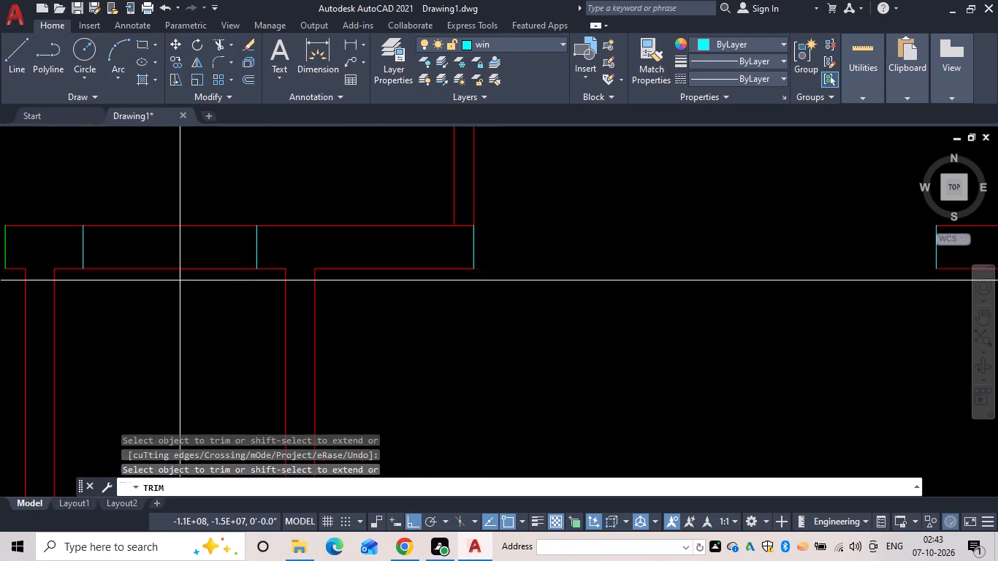
pyautogui.moveTo(180, 212); pyautogui.dragTo(180, 200)
# Trim the top outer wall lines inside the two remaining windows, on either side of the projecting block's left wall.
pyautogui.scroll(-3, 180, 211)
pyautogui.moveTo(60, 249); pyautogui.dragTo(265, 275, button='middle')
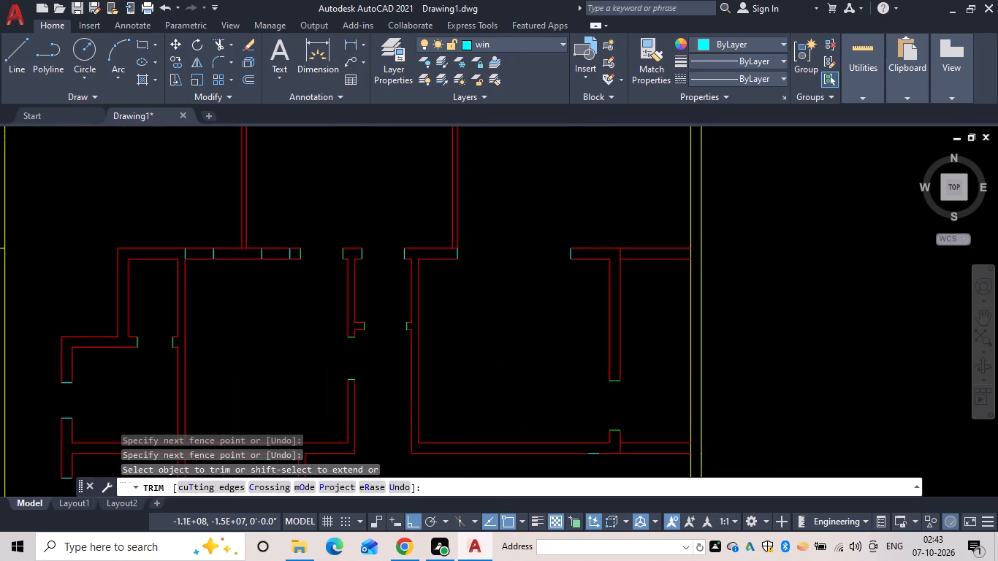
pyautogui.scroll(1, 266, 275)
pyautogui.middleClick(266, 275)
pyautogui.moveTo(277, 277); pyautogui.dragTo(281, 218)
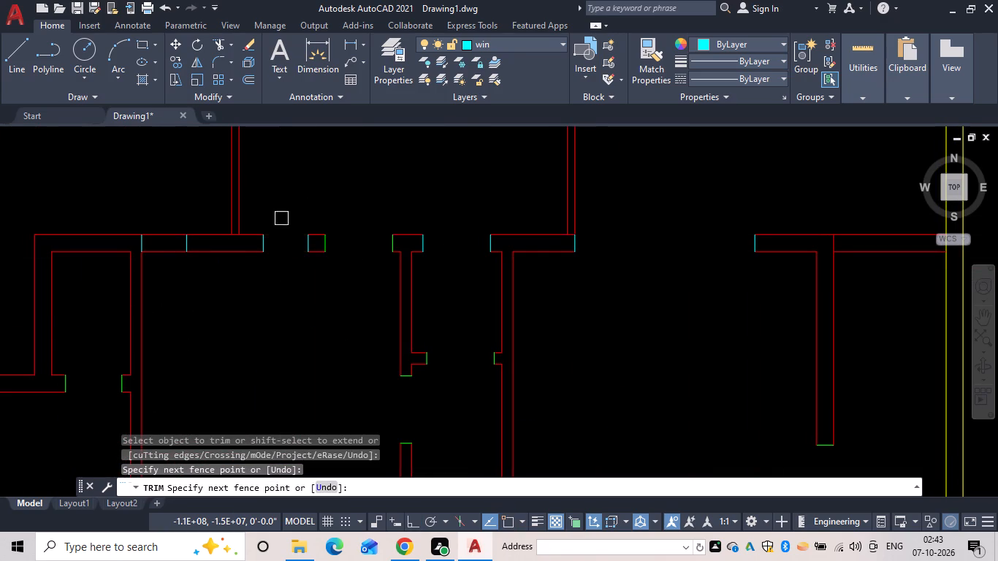
pyautogui.moveTo(154, 294); pyautogui.dragTo(161, 208)
# Look over the whole floor plan to check the window openings cut in the outer walls.
pyautogui.scroll(-1, 186, 293)
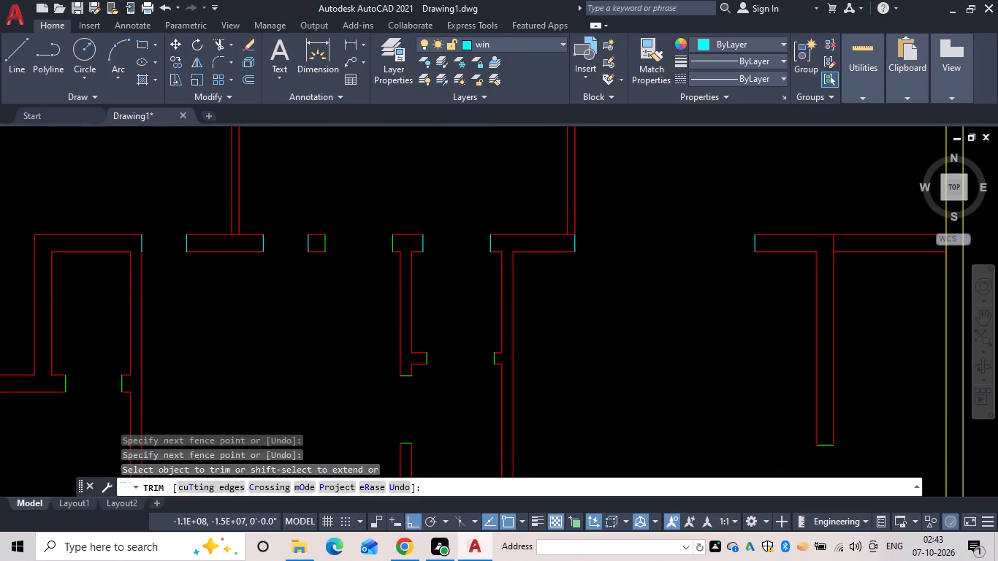
pyautogui.scroll(-1, 186, 294)
pyautogui.middleClick(185, 294)
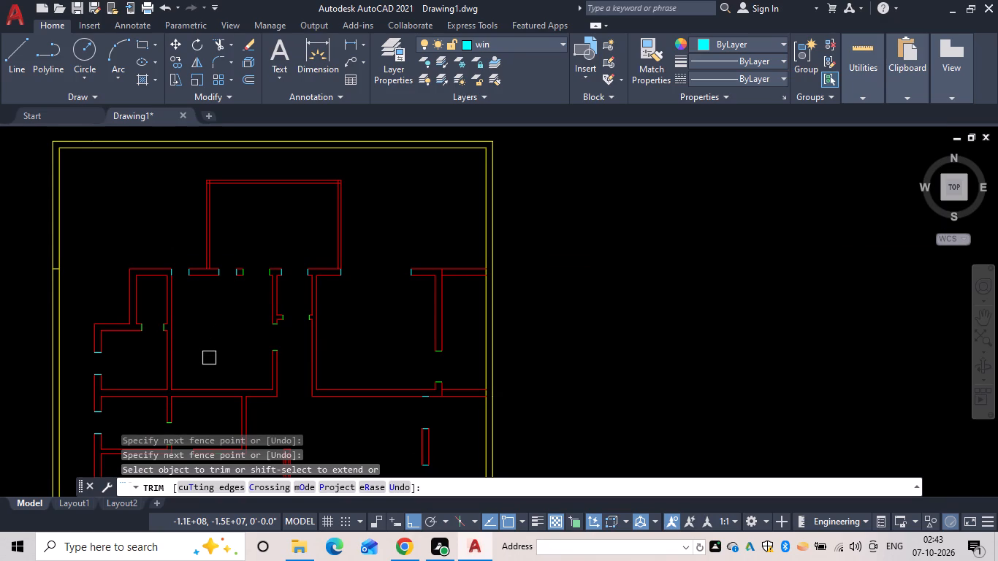
pyautogui.scroll(-2, 225, 374)
pyautogui.moveTo(205, 352); pyautogui.dragTo(197, 324, button='middle')
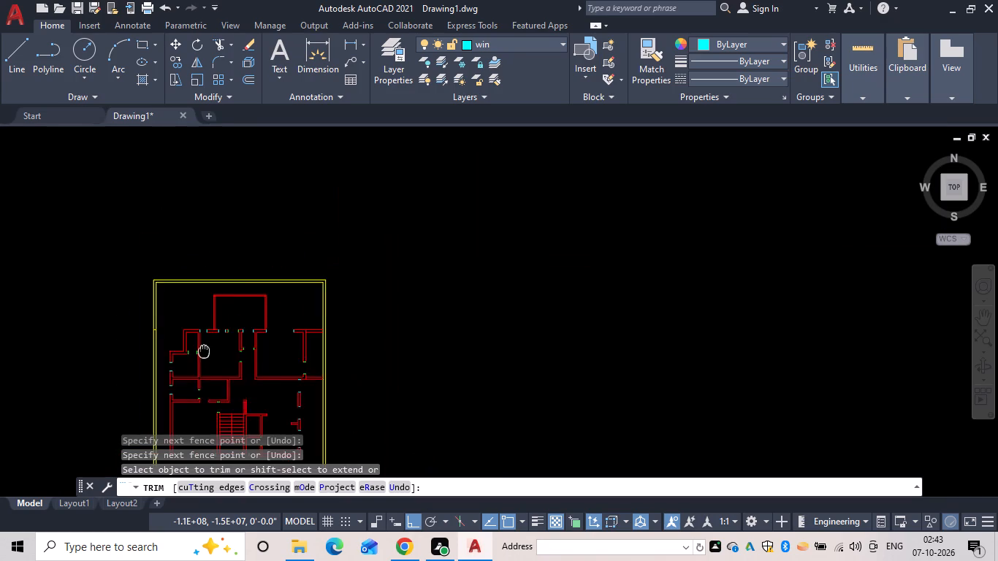
pyautogui.moveTo(197, 324); pyautogui.dragTo(200, 307, button='middle')
pyautogui.scroll(1, 201, 307)
pyautogui.moveTo(186, 272); pyautogui.dragTo(130, 188, button='middle')
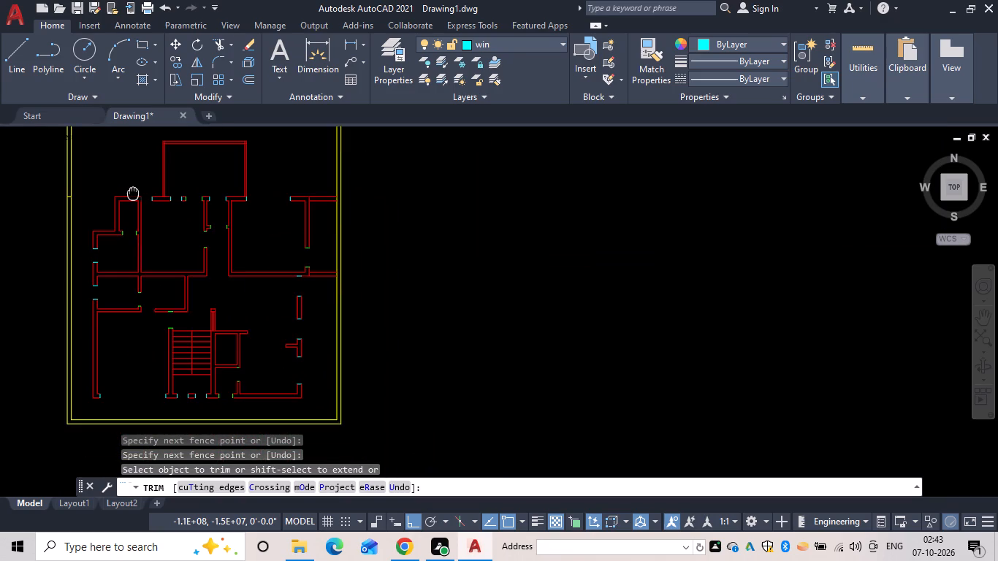
pyautogui.moveTo(130, 188); pyautogui.dragTo(115, 160, button='middle')
pyautogui.scroll(-1, 167, 233)
pyautogui.moveTo(167, 233); pyautogui.dragTo(167, 234, button='middle')
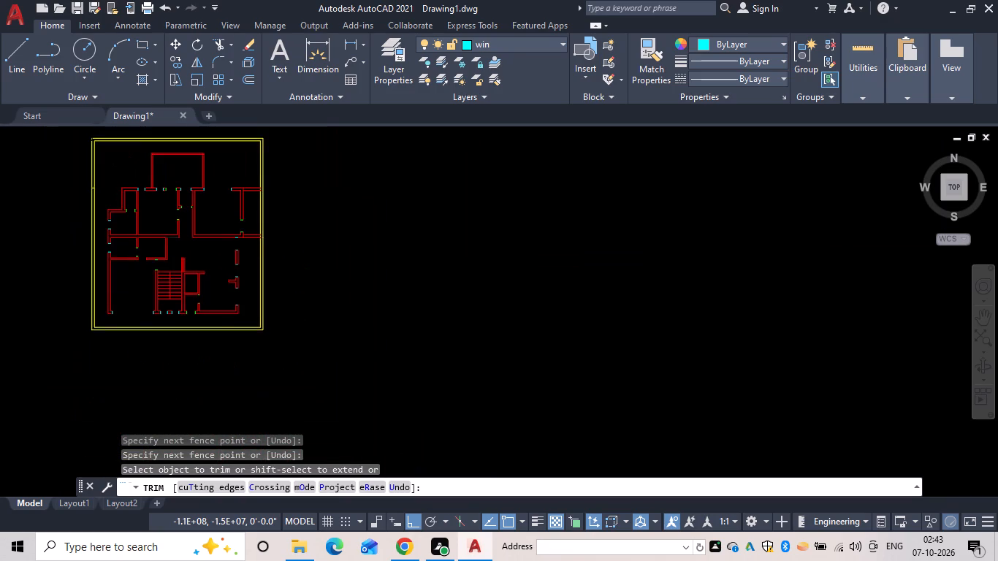
pyautogui.moveTo(167, 234); pyautogui.dragTo(172, 291, button='middle')
pyautogui.scroll(1, 173, 287)
pyautogui.moveTo(175, 285); pyautogui.dragTo(180, 299, button='middle')
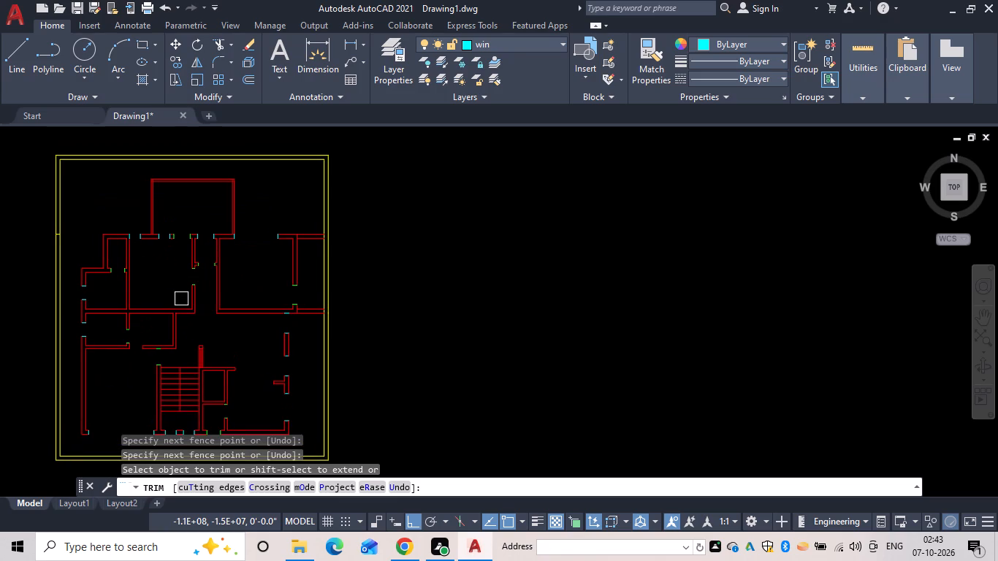
pyautogui.press('Escape')
# Draw lines along the outer wall face across the two window openings in the left wall.
pyautogui.press('l')
pyautogui.press('space')
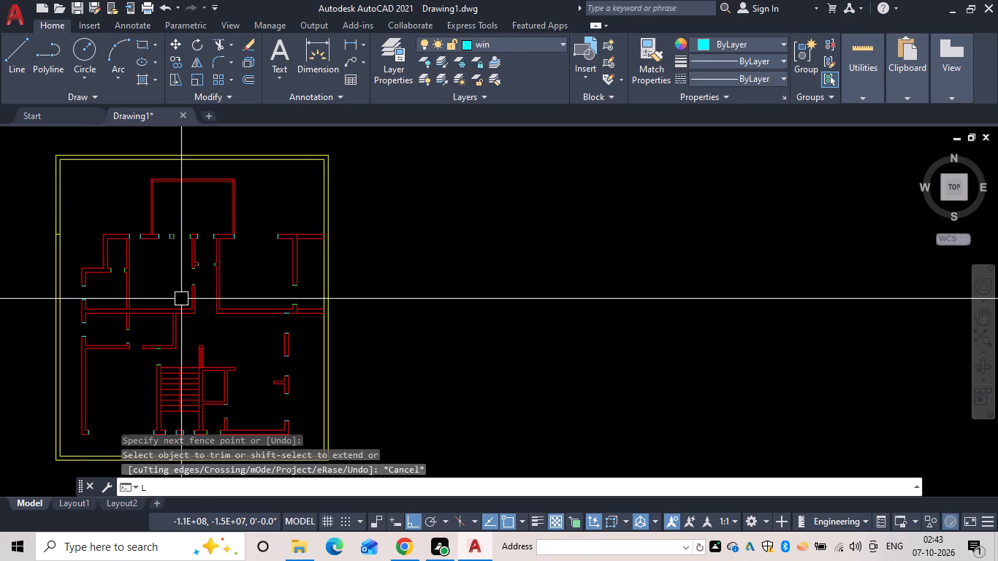
pyautogui.scroll(3, 49, 278)
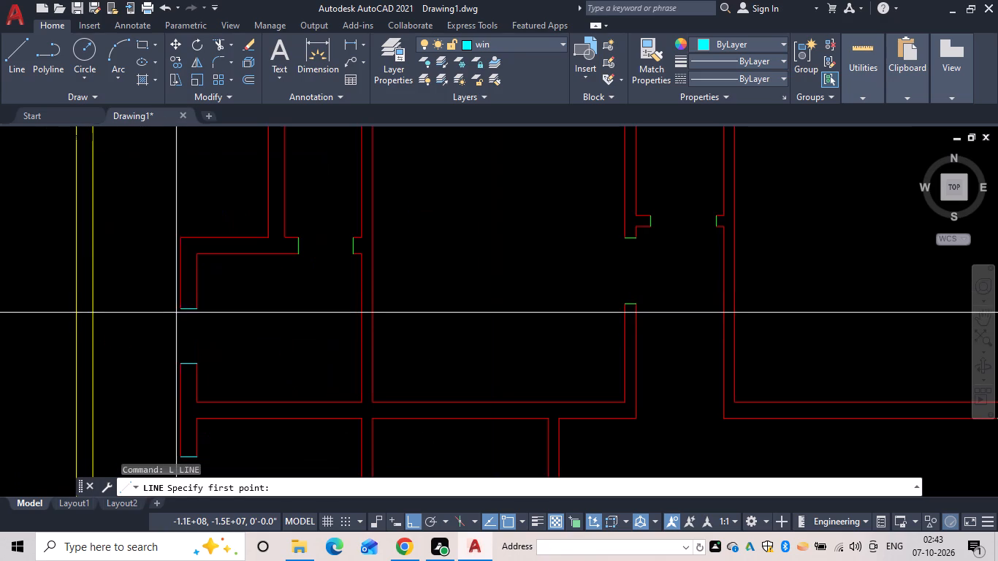
pyautogui.click(180, 308)
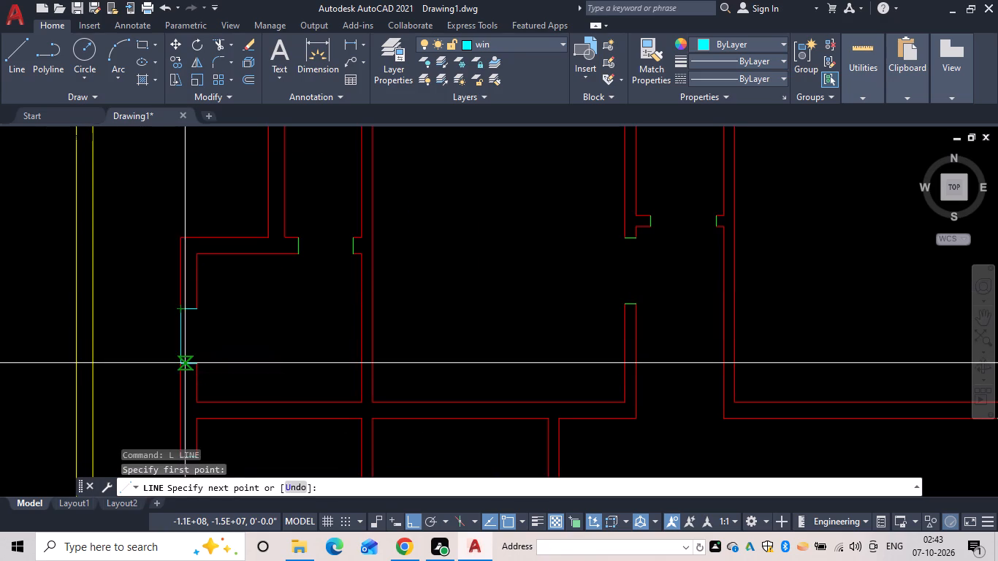
pyautogui.click(180, 362)
pyautogui.press('space')
pyautogui.moveTo(192, 428); pyautogui.dragTo(189, 408, button='middle')
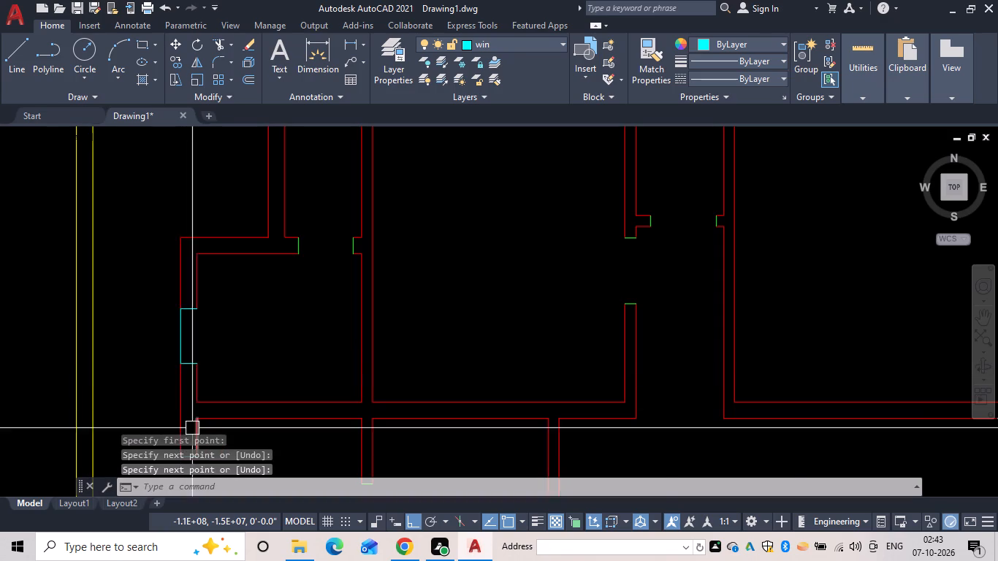
pyautogui.moveTo(189, 408); pyautogui.dragTo(187, 258, button='middle')
pyautogui.press('space')
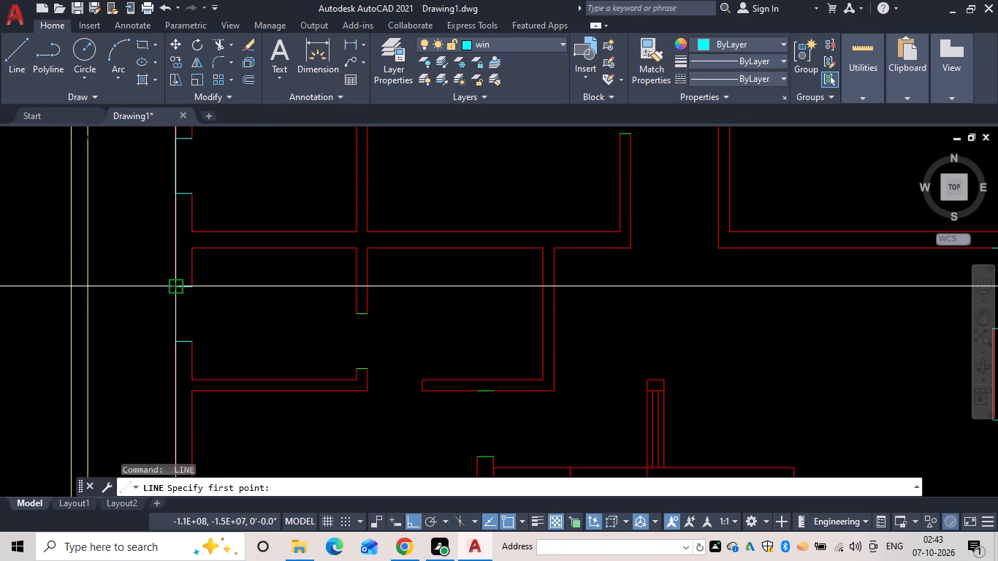
pyautogui.moveTo(174, 286); pyautogui.dragTo(176, 312)
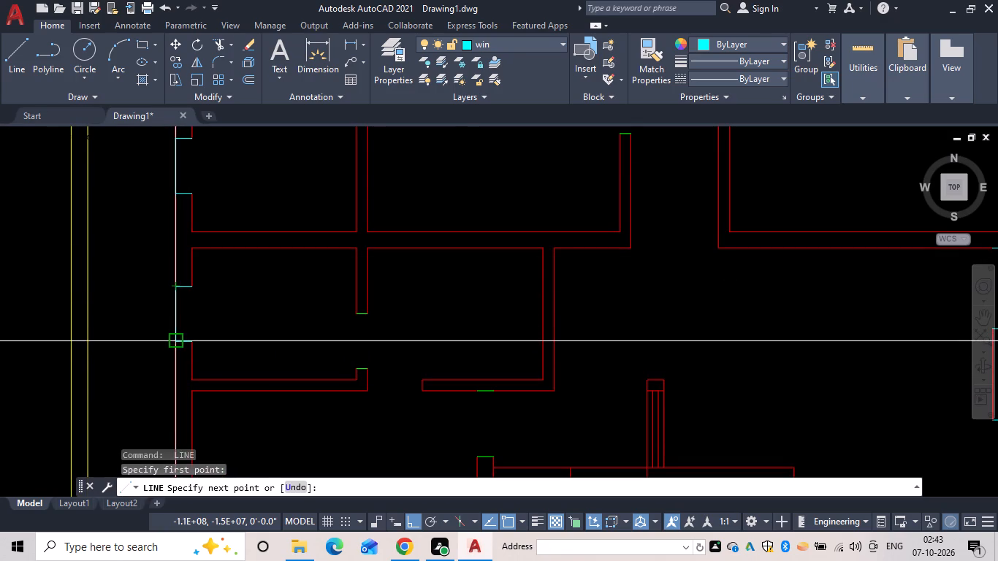
pyautogui.click(174, 341)
pyautogui.press('space')
# Draw lines along the inner wall face across the same two left-wall window openings.
pyautogui.scroll(-2, 179, 348)
pyautogui.moveTo(174, 351); pyautogui.dragTo(172, 259, button='middle')
pyautogui.moveTo(180, 392); pyautogui.dragTo(180, 375, button='middle')
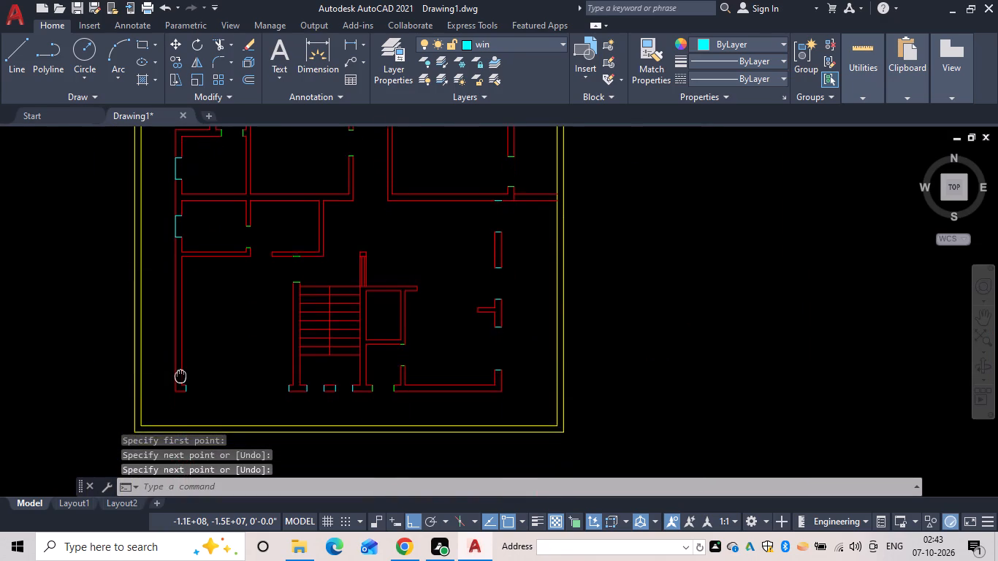
pyautogui.moveTo(180, 375); pyautogui.dragTo(186, 478, button='middle')
pyautogui.scroll(3, 156, 278)
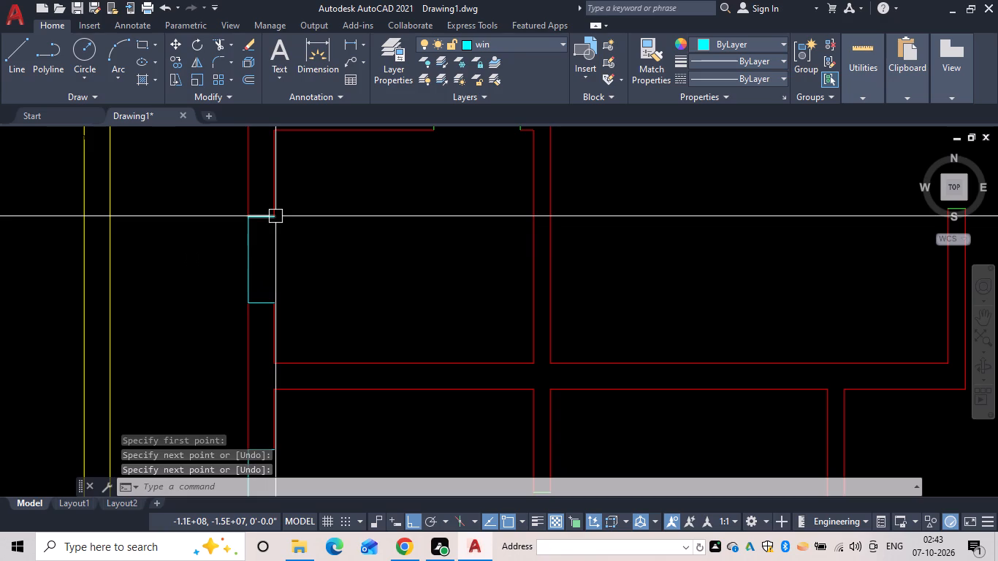
pyautogui.press('space')
pyautogui.moveTo(271, 218); pyautogui.dragTo(273, 233)
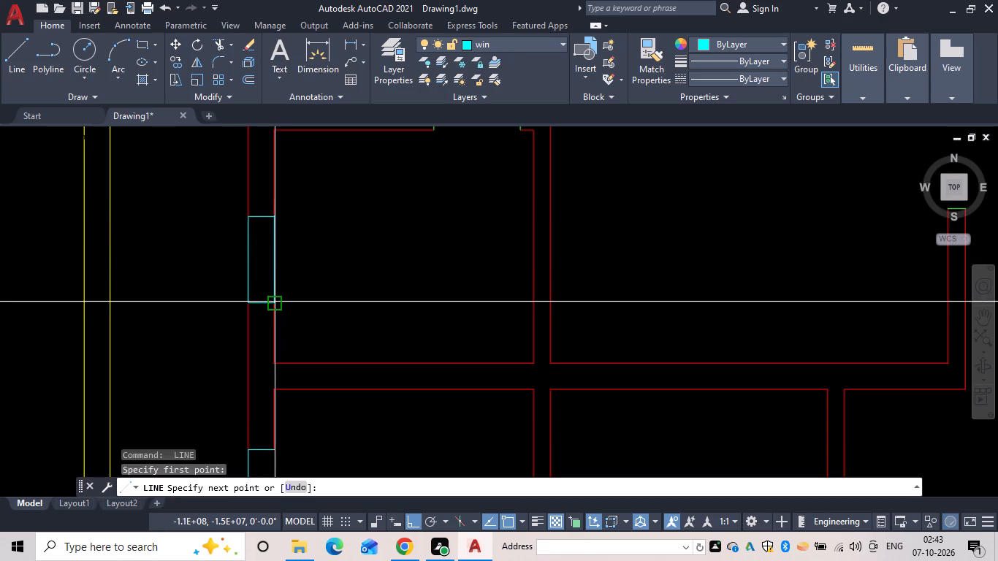
pyautogui.click(274, 304)
pyautogui.press('space')
pyautogui.scroll(-1, 275, 307)
pyautogui.moveTo(275, 308); pyautogui.dragTo(260, 198, button='middle')
pyautogui.press('space')
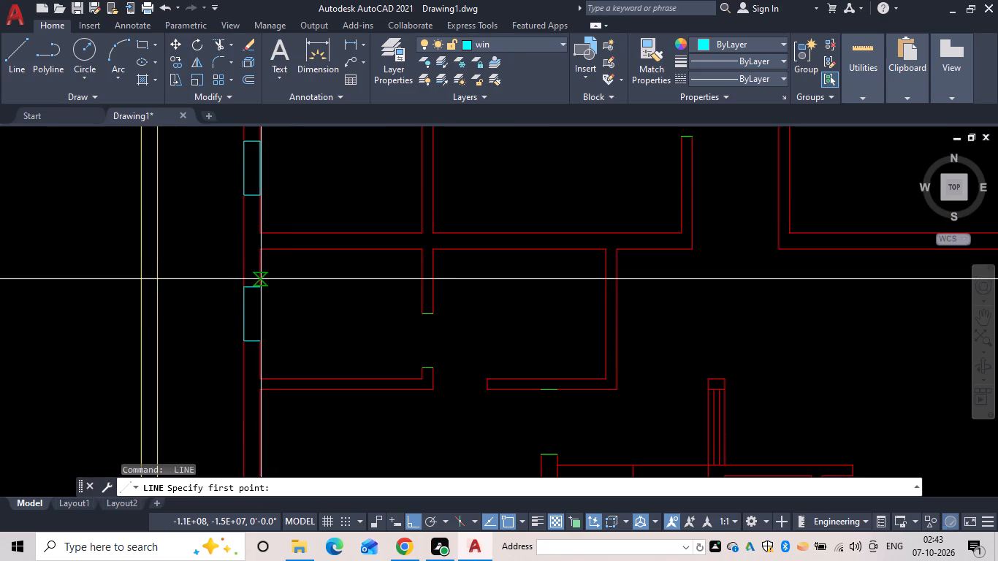
pyautogui.click(259, 288)
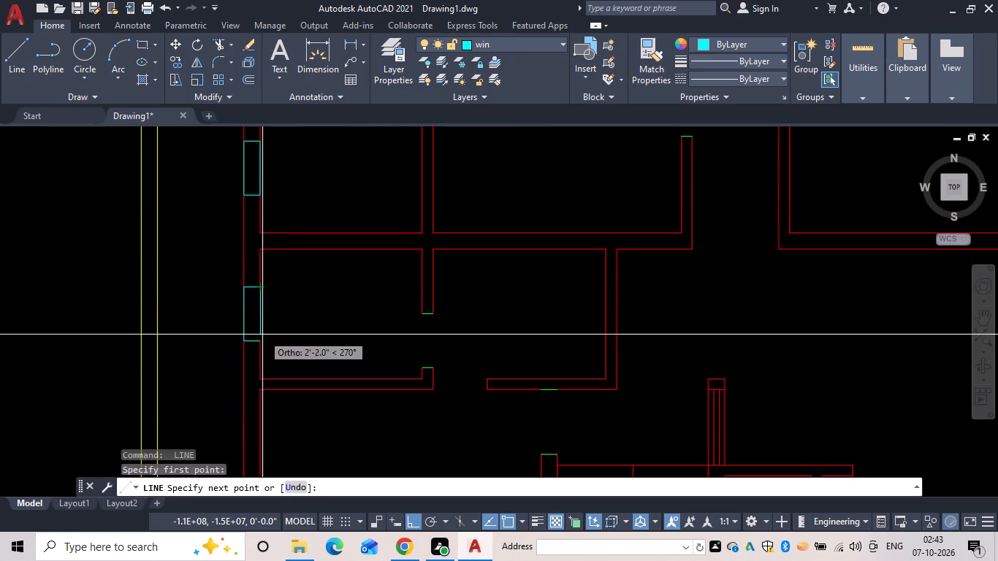
pyautogui.click(259, 340)
pyautogui.press('space')
# Close the wide window opening in the bottom wall, left of the staircase, with lines along its outer and inner wall faces.
pyautogui.scroll(-1, 283, 337)
pyautogui.moveTo(274, 318); pyautogui.dragTo(188, 202, button='middle')
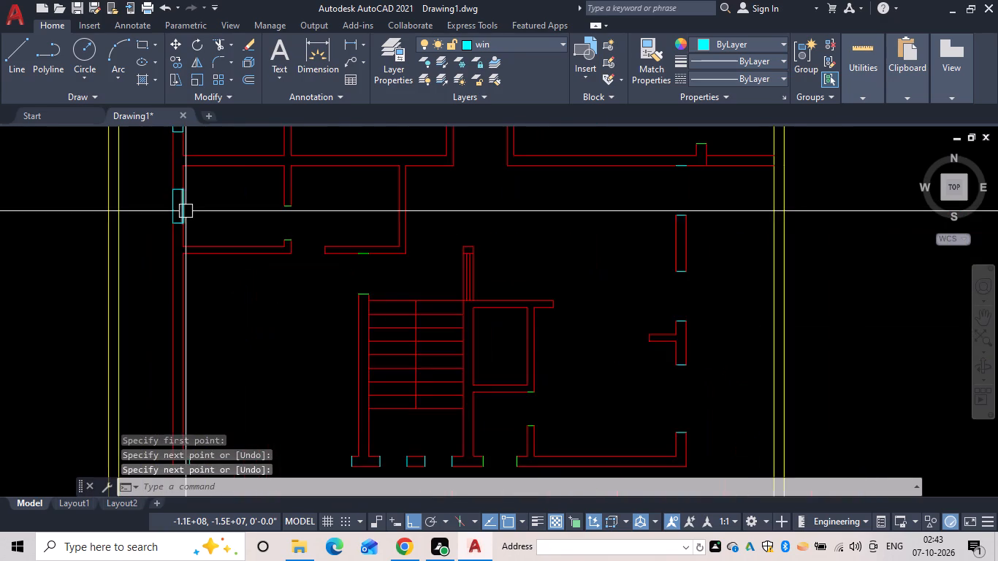
pyautogui.scroll(-1, 258, 382)
pyautogui.moveTo(254, 379); pyautogui.dragTo(235, 273, button='middle')
pyautogui.scroll(3, 216, 336)
pyautogui.press('space')
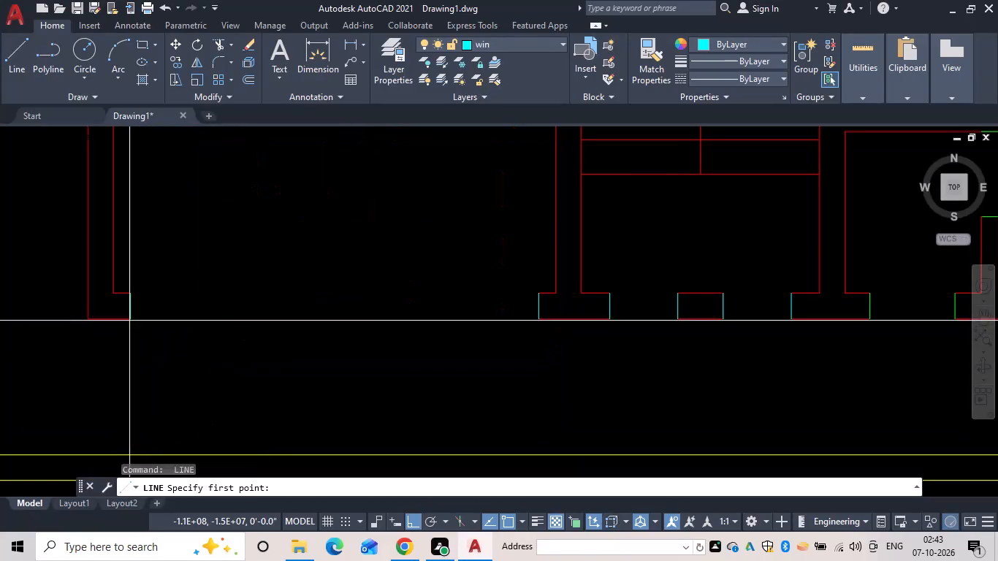
pyautogui.moveTo(132, 319); pyautogui.dragTo(195, 337)
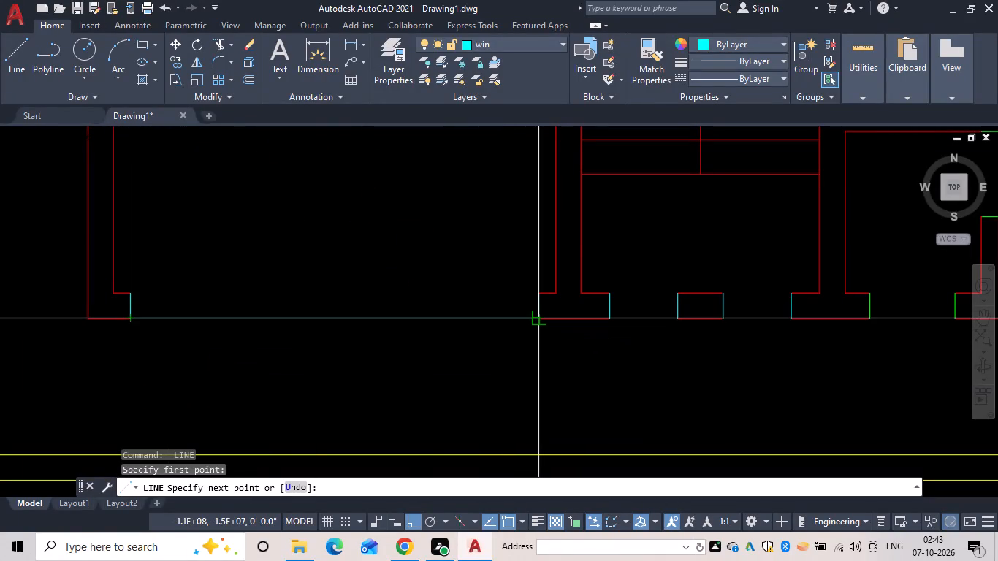
pyautogui.click(538, 318)
pyautogui.press('space')
pyautogui.press('space')
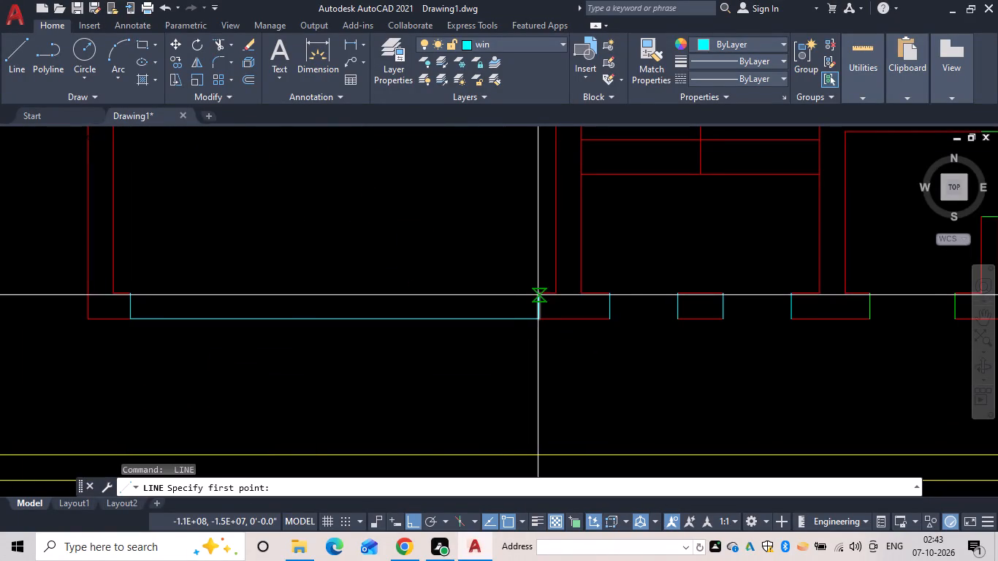
pyautogui.moveTo(539, 291); pyautogui.dragTo(493, 296)
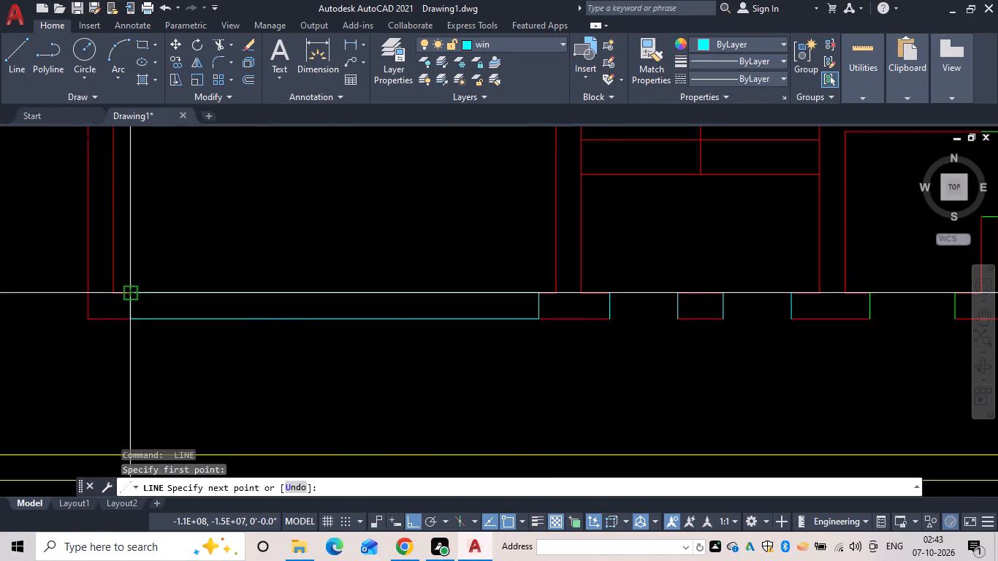
pyautogui.click(132, 294)
pyautogui.press('space')
# Draw lines along the outer and inner wall faces across the left window opening below the staircase.
pyautogui.moveTo(319, 294); pyautogui.dragTo(0, 307, button='middle')
pyautogui.scroll(2, 312, 334)
pyautogui.press('space')
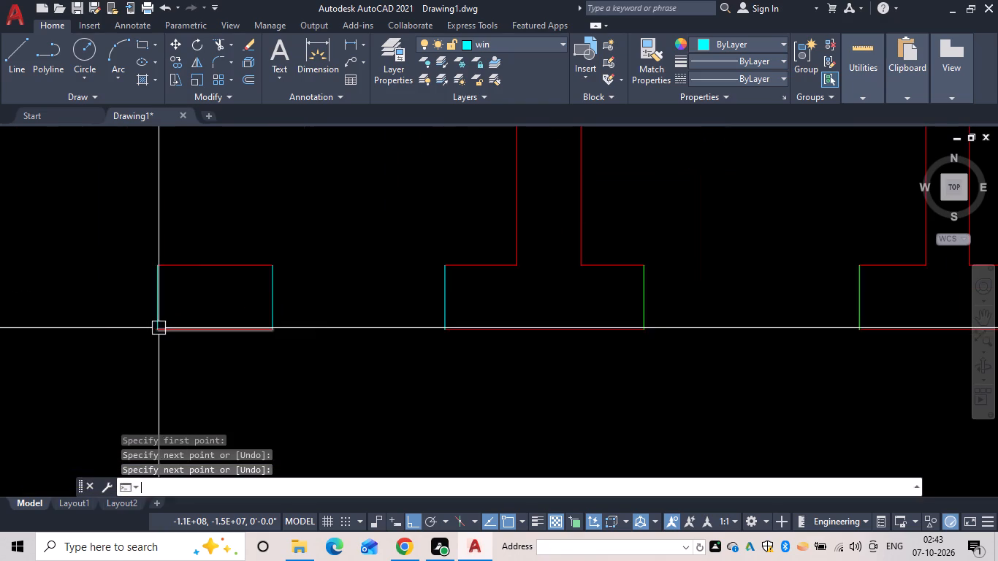
pyautogui.click(157, 332)
pyautogui.moveTo(116, 337); pyautogui.dragTo(431, 316, button='middle')
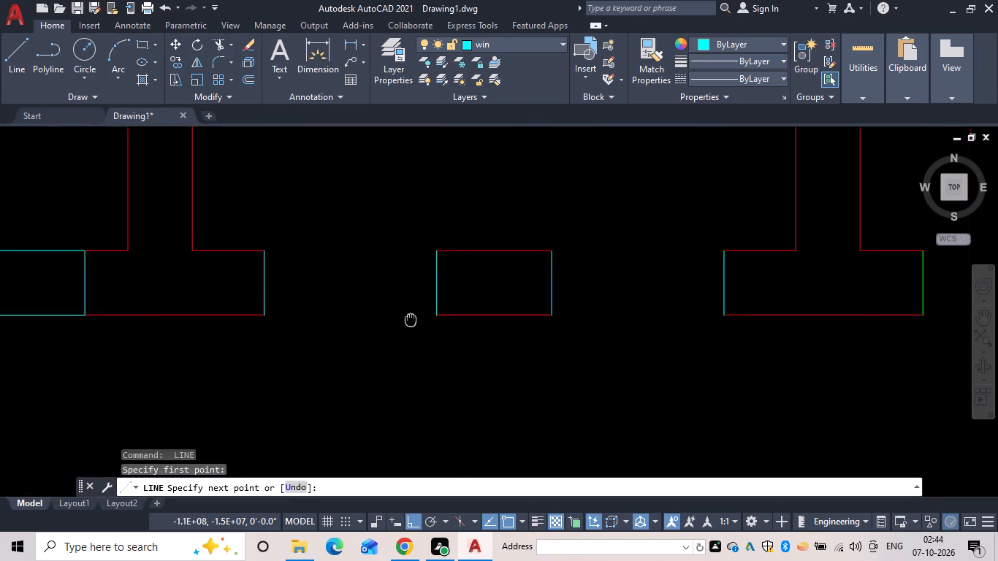
pyautogui.moveTo(431, 316); pyautogui.dragTo(454, 311, button='middle')
pyautogui.click(324, 305)
pyautogui.press('space')
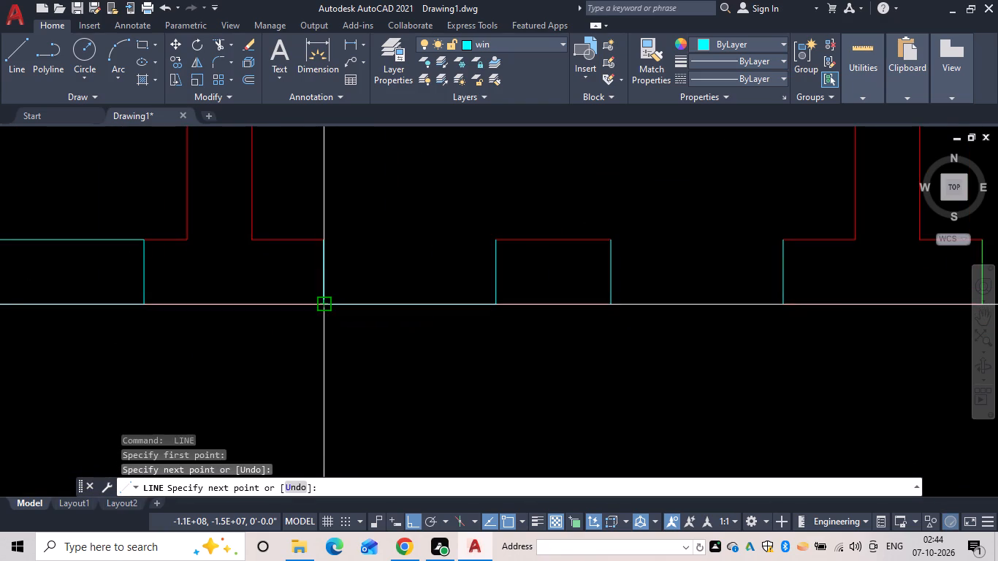
pyautogui.press('space')
pyautogui.click(321, 239)
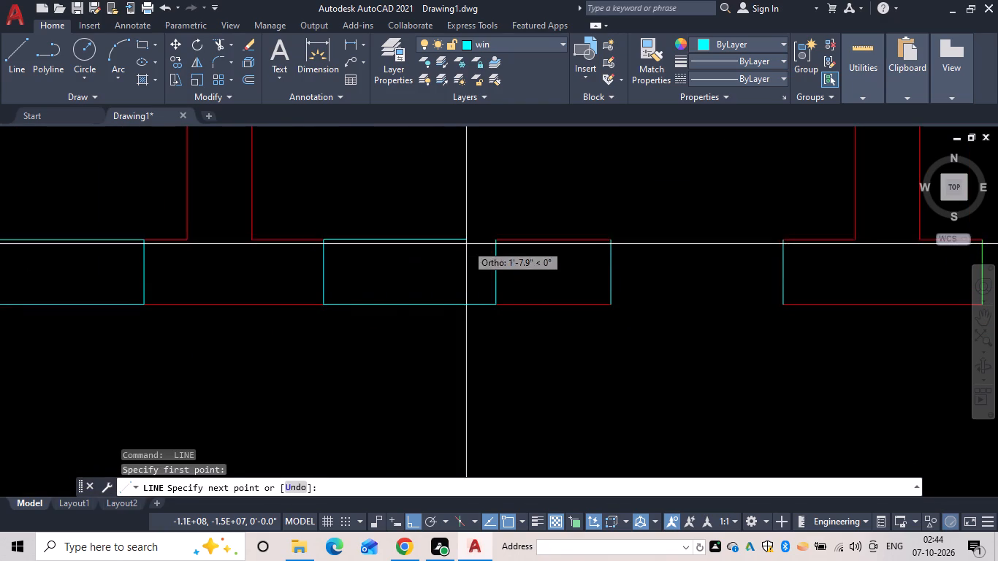
pyautogui.click(494, 240)
pyautogui.press('space')
# Draw lines along the inner and outer wall faces across the right window opening below the staircase.
pyautogui.moveTo(522, 243); pyautogui.dragTo(522, 244, button='middle')
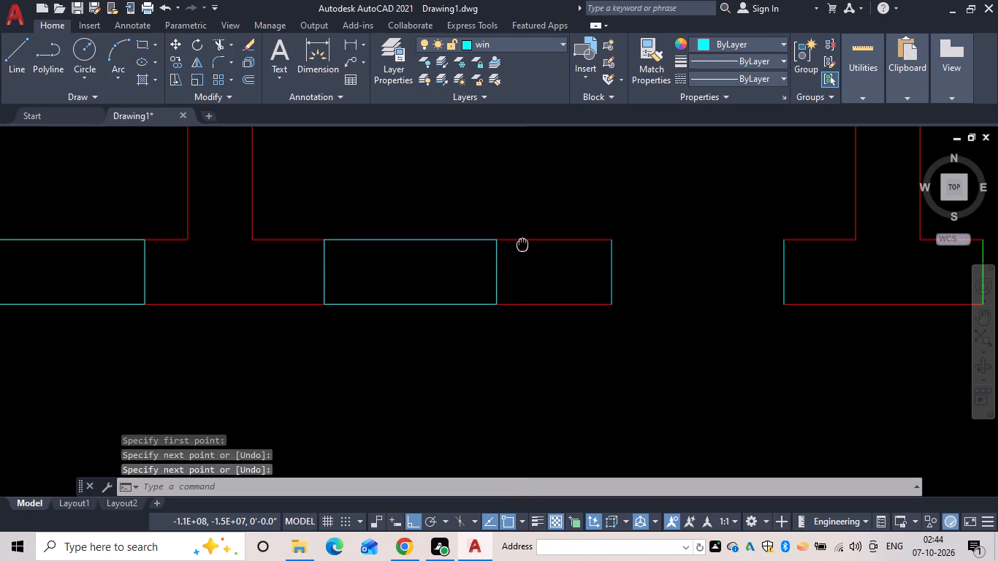
pyautogui.moveTo(522, 244); pyautogui.dragTo(251, 292, button='middle')
pyautogui.press('space')
pyautogui.click(338, 286)
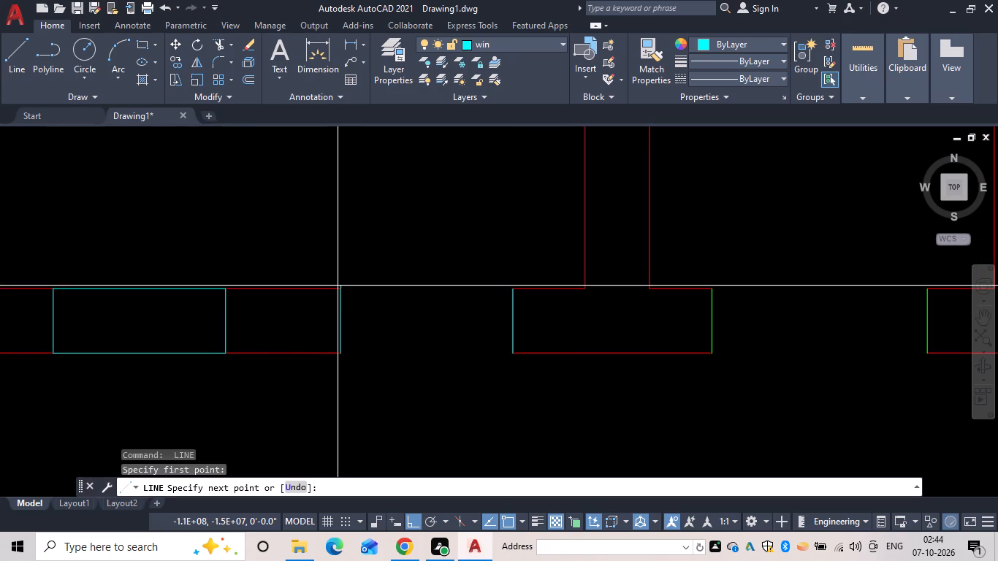
pyautogui.click(512, 291)
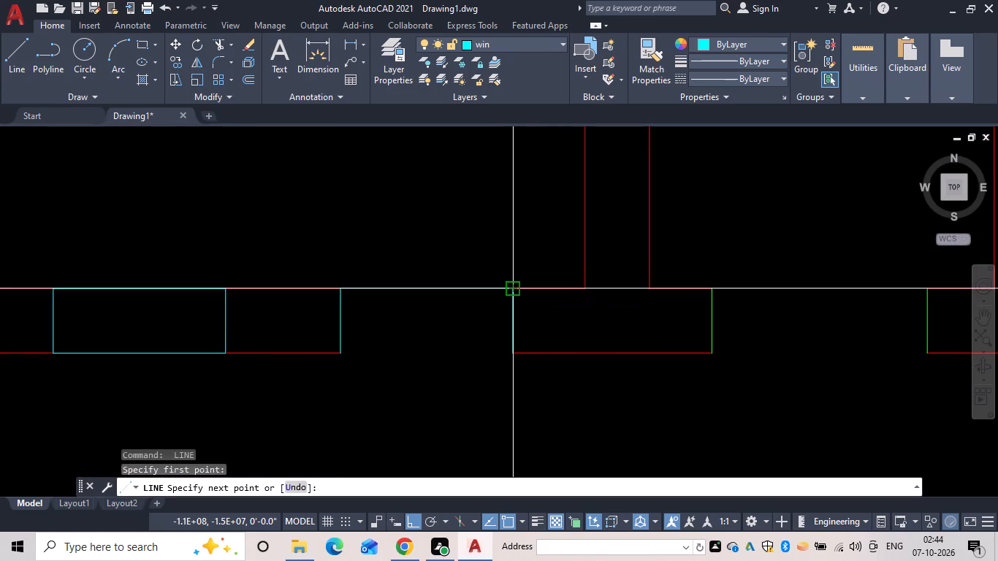
pyautogui.press('space')
pyautogui.press('space')
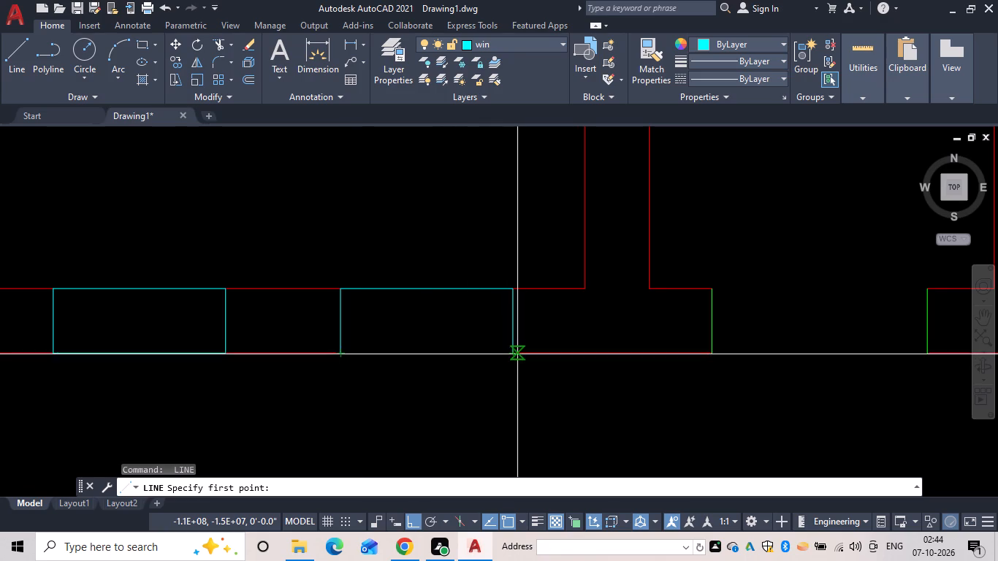
pyautogui.moveTo(511, 354); pyautogui.dragTo(497, 355)
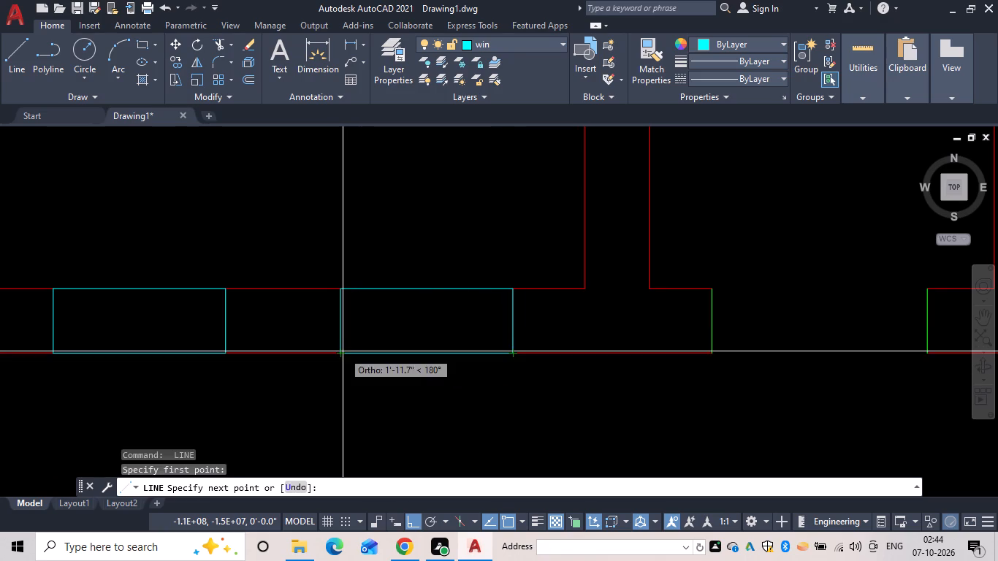
pyautogui.click(341, 354)
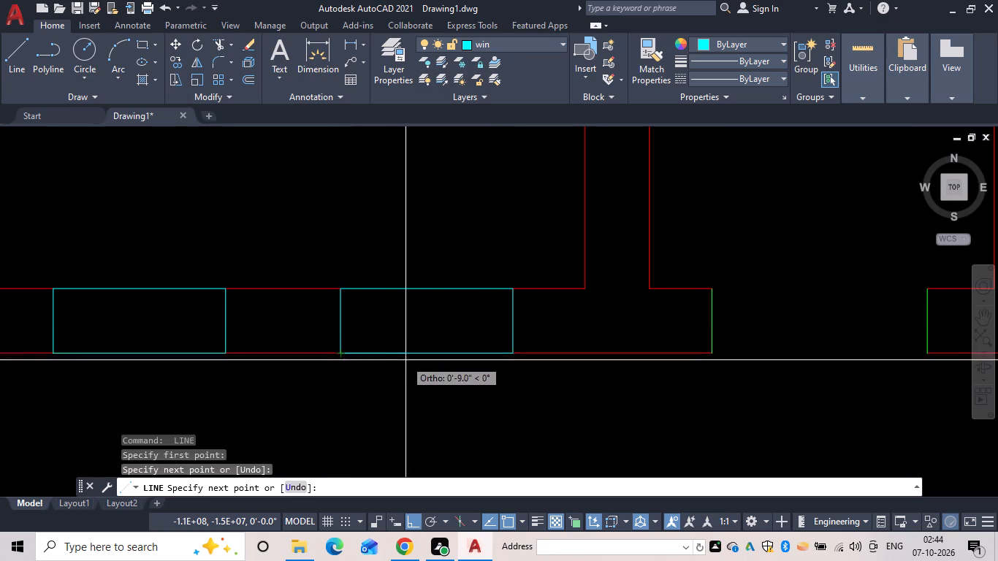
pyautogui.press('Escape')
# Draw lines along the inner and outer faces across the lowest window opening in the right wall, below the short projecting wall.
pyautogui.scroll(-3, 400, 424)
pyautogui.moveTo(392, 421); pyautogui.dragTo(372, 405, button='middle')
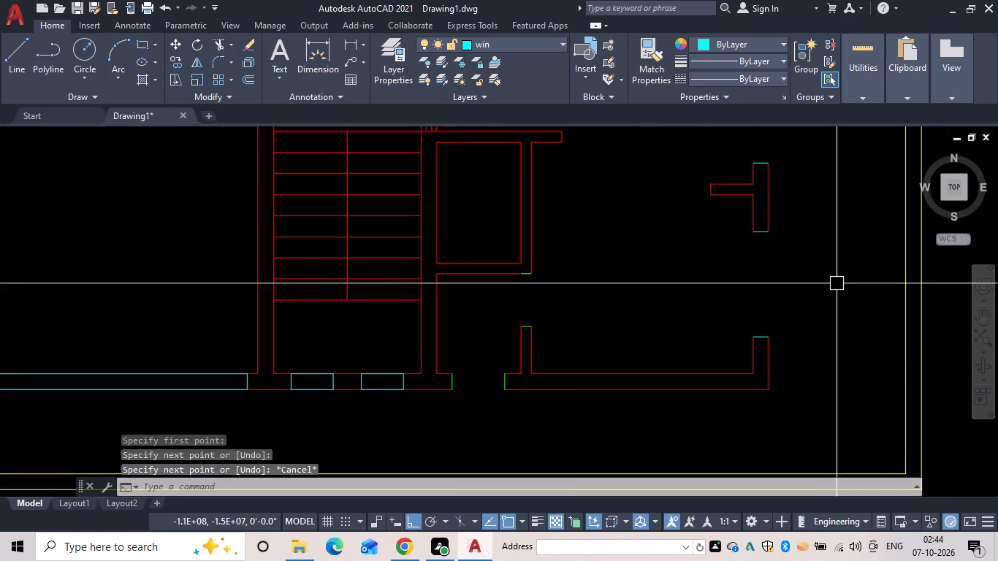
pyautogui.scroll(-1, 851, 298)
pyautogui.moveTo(815, 303); pyautogui.dragTo(717, 303, button='middle')
pyautogui.press('Escape')
pyautogui.press('l')
pyautogui.press('space')
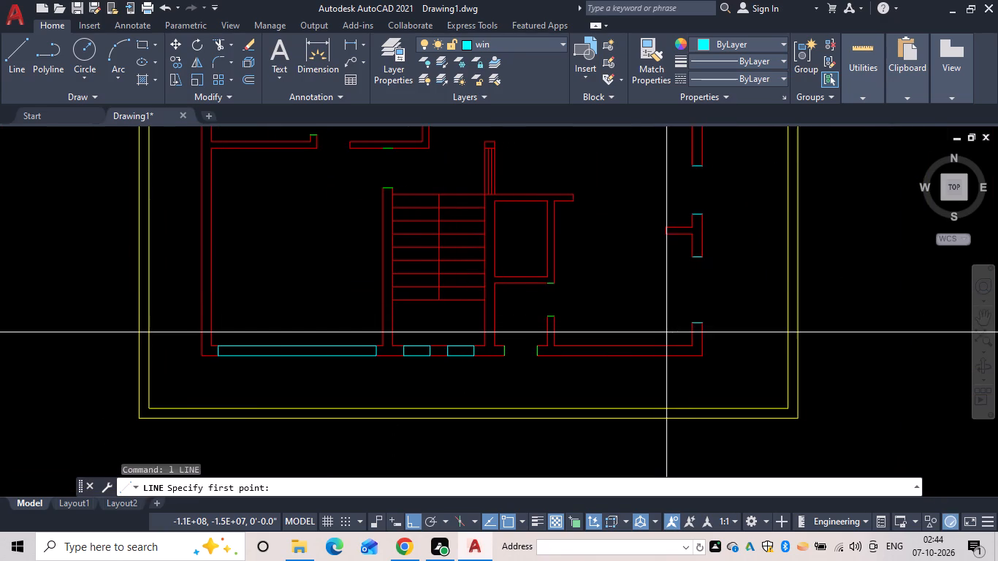
pyautogui.scroll(2, 705, 331)
pyautogui.click(690, 314)
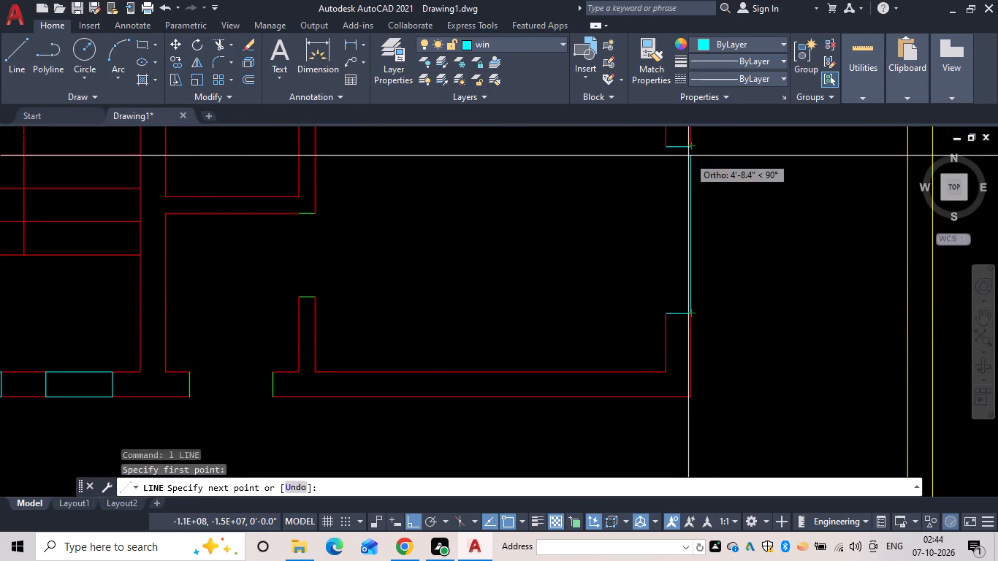
pyautogui.press('space')
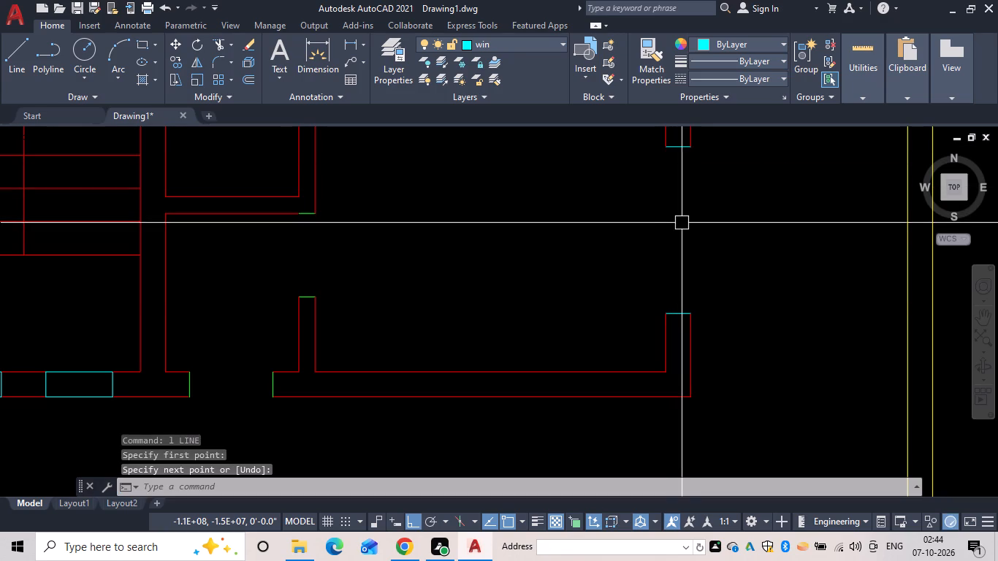
pyautogui.press('space')
pyautogui.click(667, 313)
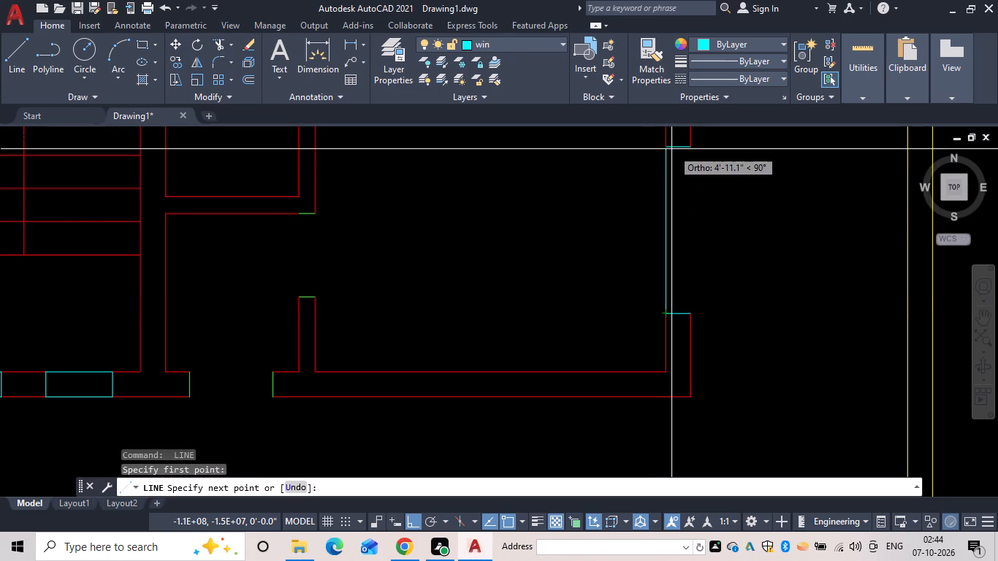
pyautogui.click(666, 142)
pyautogui.press('space')
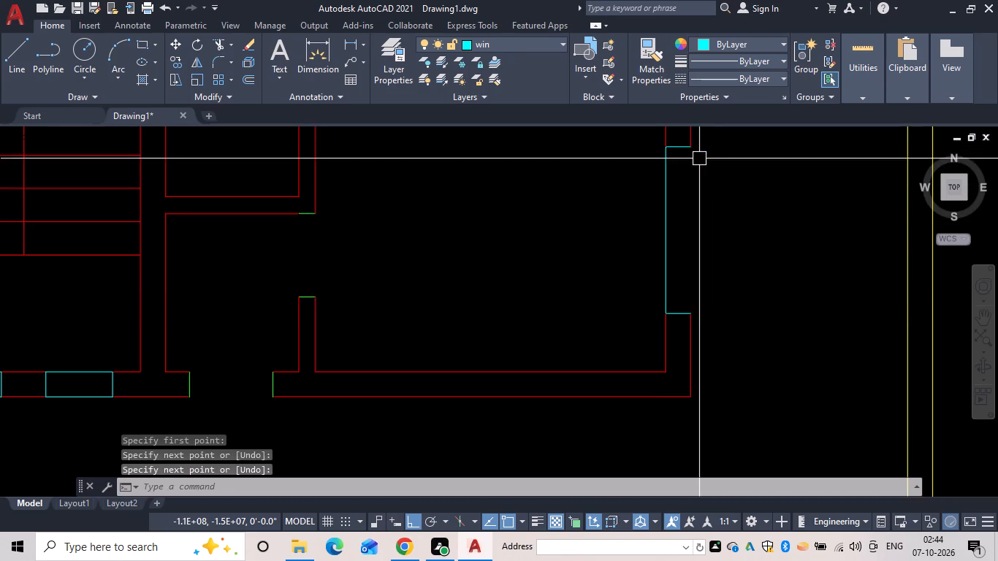
pyautogui.press('space')
pyautogui.click(690, 147)
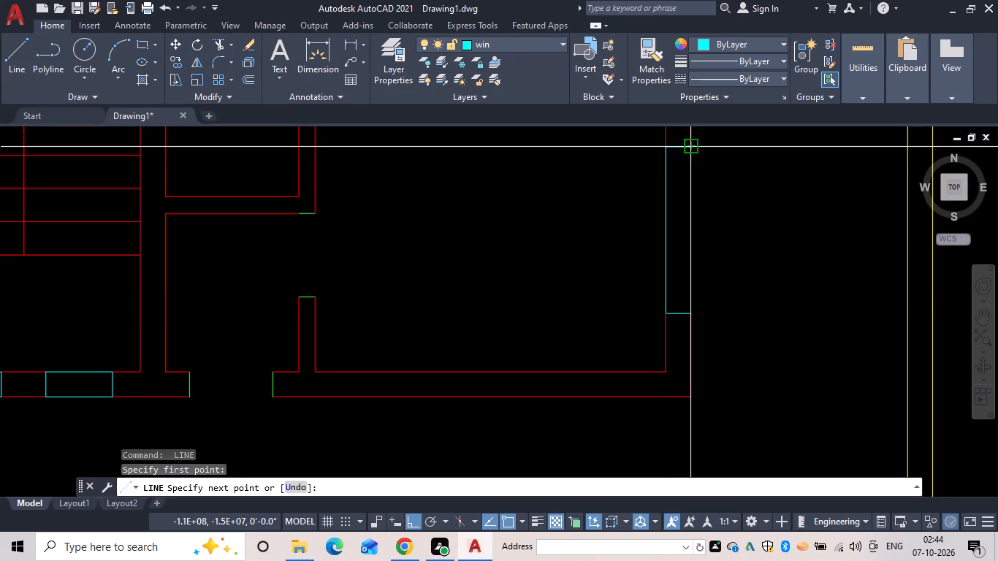
pyautogui.click(692, 315)
pyautogui.scroll(-2, 726, 240)
pyautogui.moveTo(726, 240); pyautogui.dragTo(693, 310, button='middle')
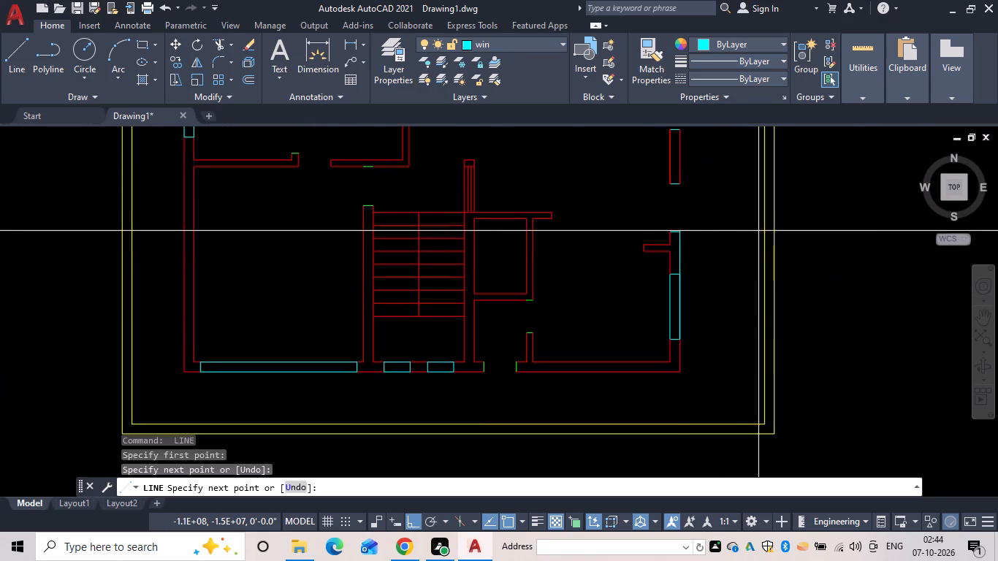
pyautogui.press('space')
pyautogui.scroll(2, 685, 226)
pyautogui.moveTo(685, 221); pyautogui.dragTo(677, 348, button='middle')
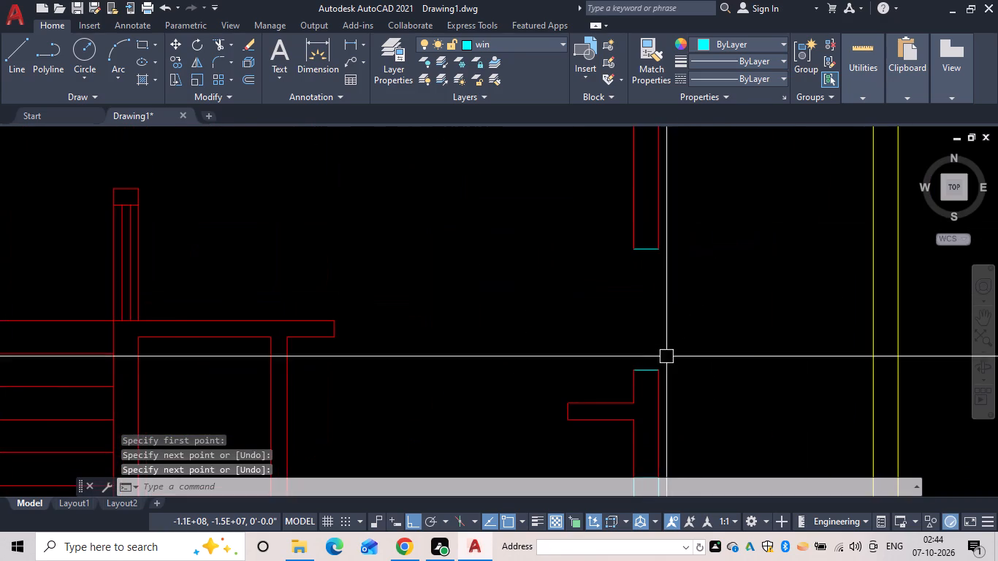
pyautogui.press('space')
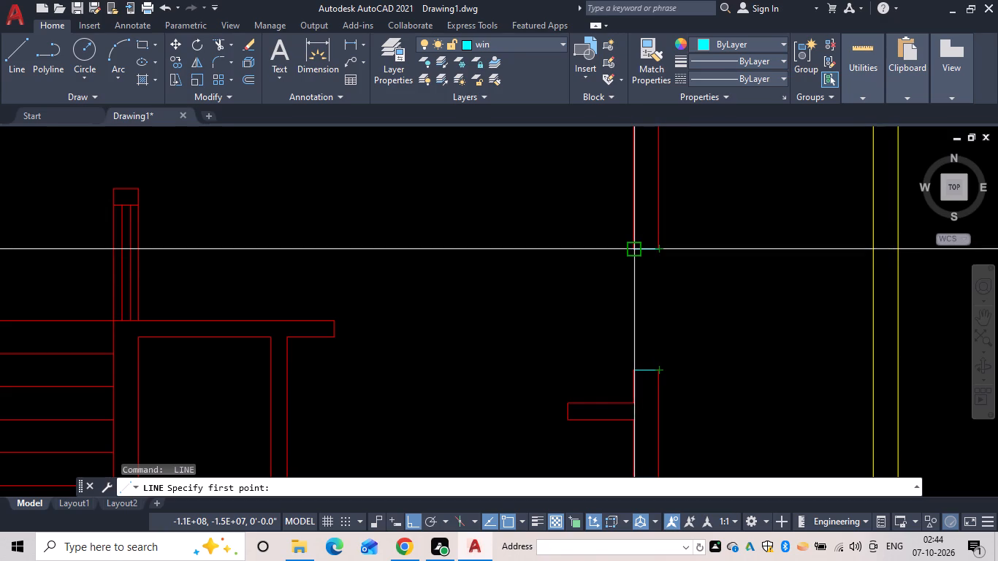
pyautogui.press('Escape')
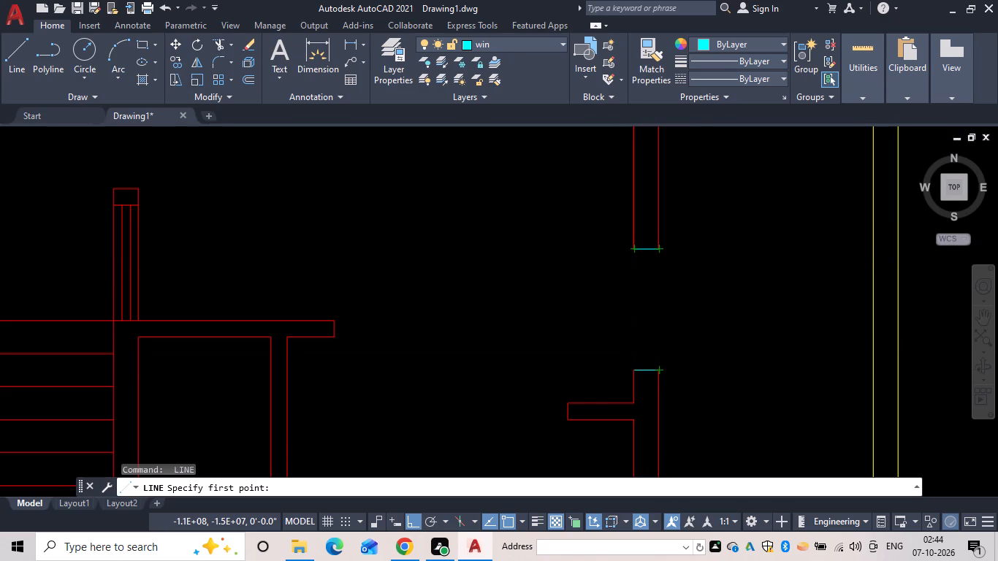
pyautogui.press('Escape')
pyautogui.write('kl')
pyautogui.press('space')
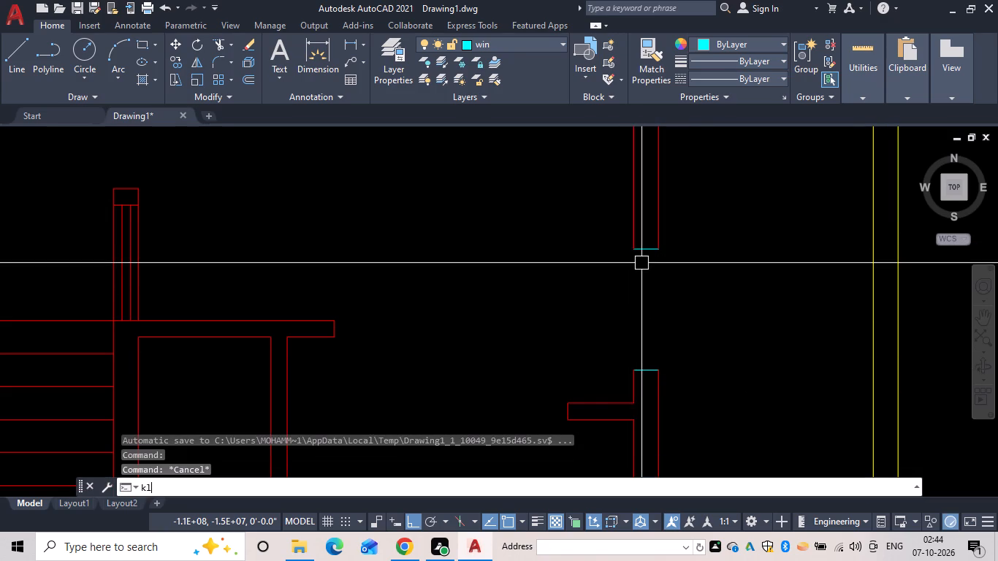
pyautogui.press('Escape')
# Draw lines along the inner and outer faces across the right-wall window opening just above the short projecting wall.
pyautogui.write('l')
pyautogui.press('space')
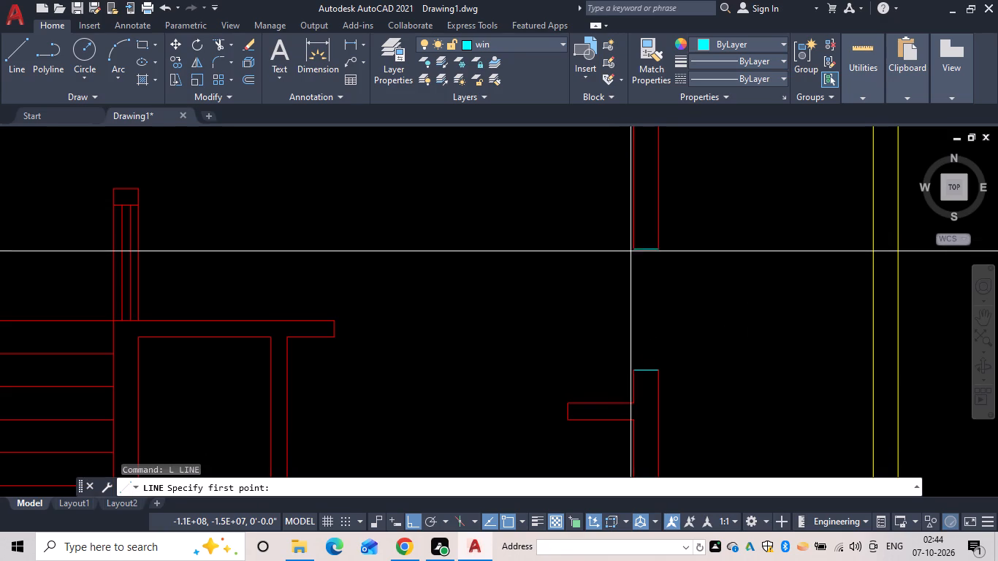
pyautogui.click(634, 248)
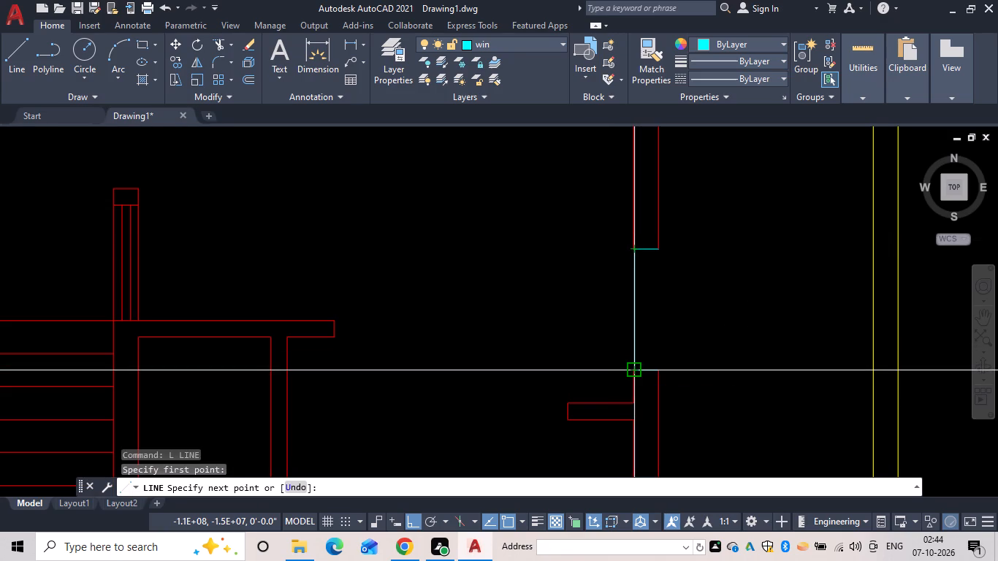
pyautogui.click(640, 370)
pyautogui.press('Escape')
pyautogui.press('space')
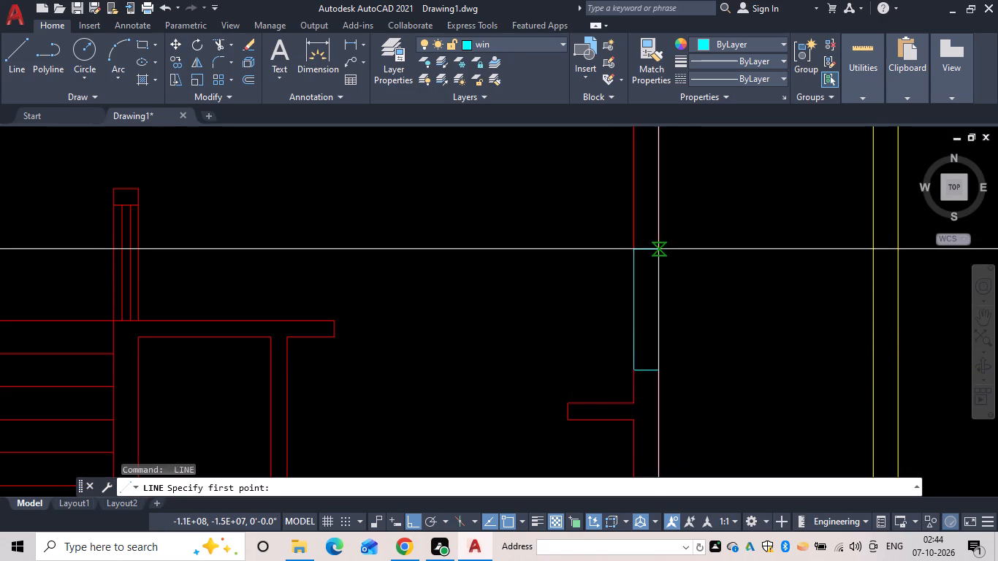
pyautogui.click(659, 249)
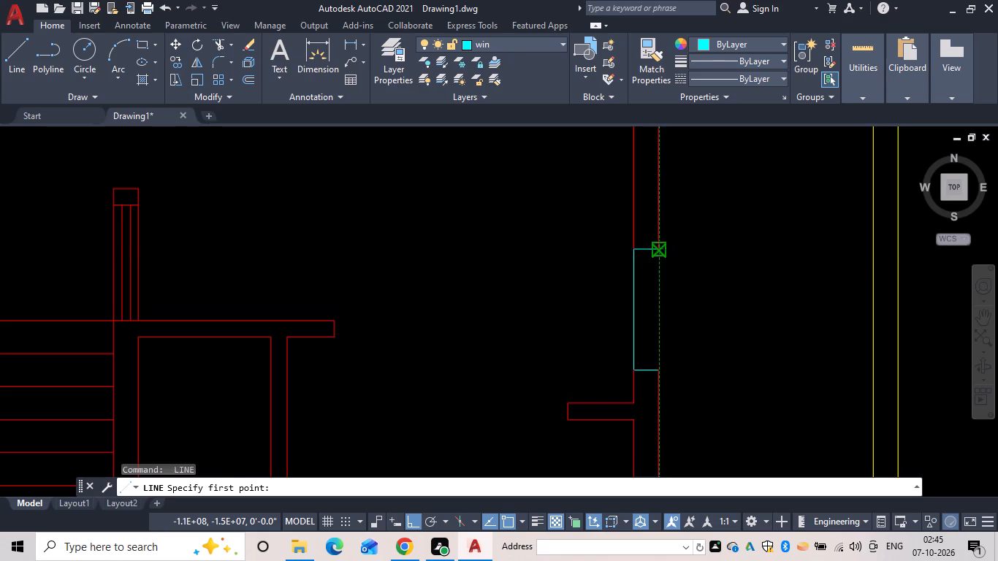
pyautogui.click(655, 373)
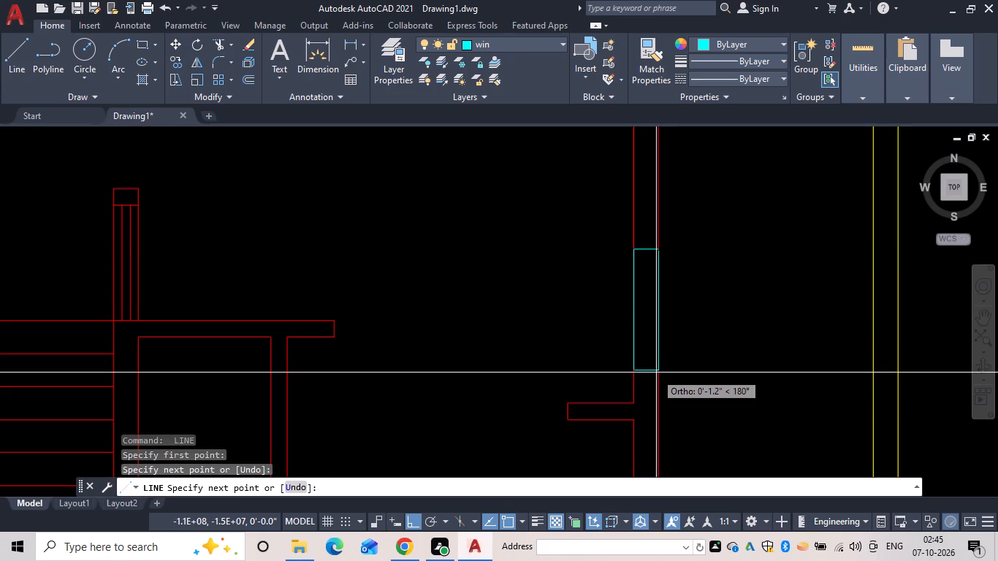
pyautogui.scroll(-2, 681, 296)
pyautogui.moveTo(682, 297); pyautogui.dragTo(706, 365, button='middle')
pyautogui.press('Escape')
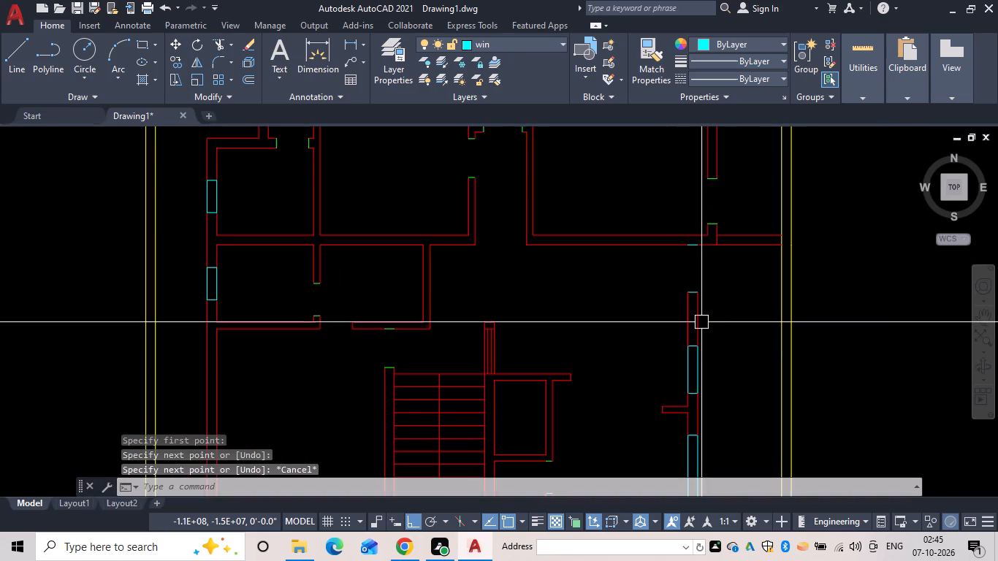
# Draw lines along the outer and inner faces across the topmost right-wall window opening, directly below the horizontal cross wall.
pyautogui.scroll(2, 694, 284)
pyautogui.press('space')
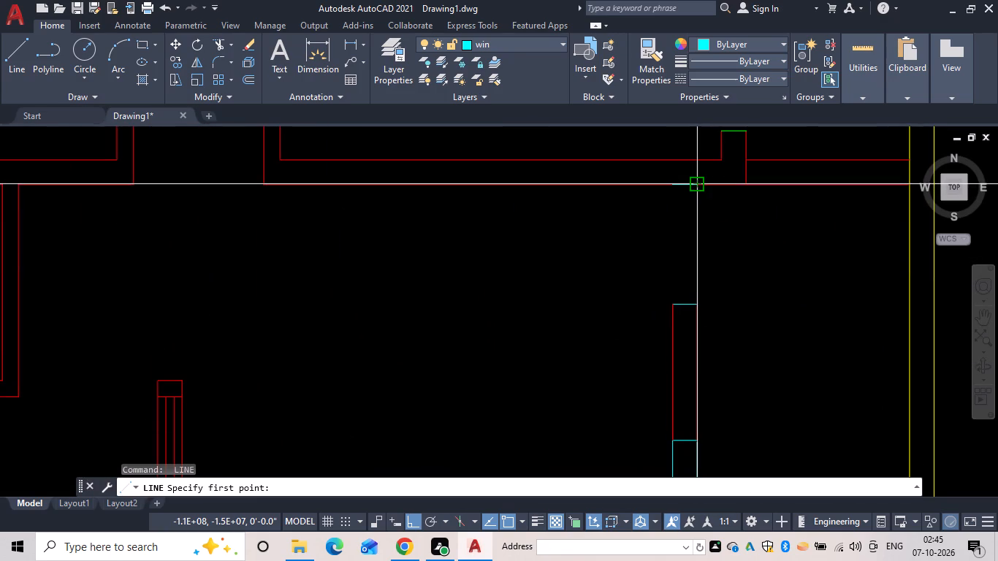
pyautogui.moveTo(696, 185); pyautogui.dragTo(696, 205)
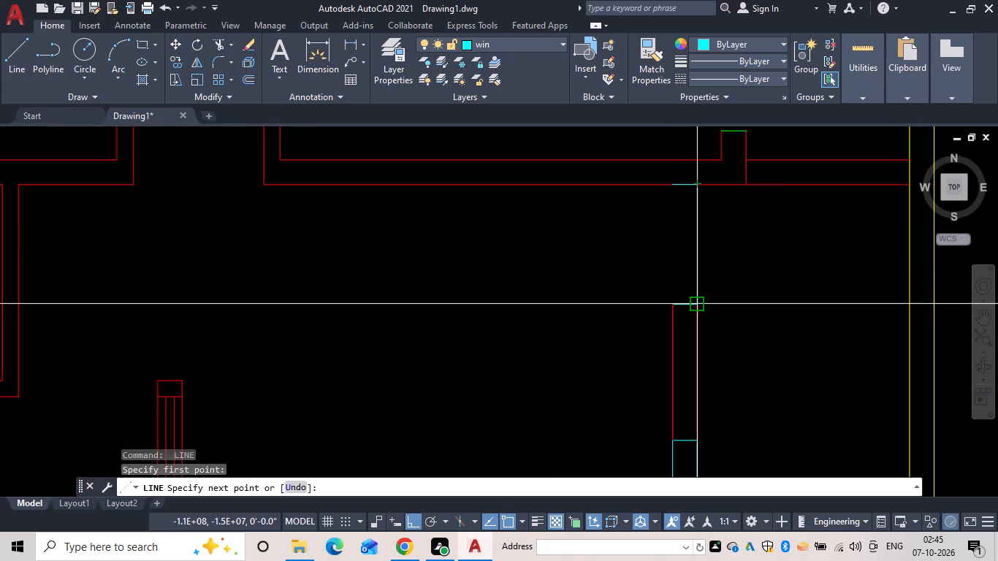
pyautogui.click(701, 307)
pyautogui.press('space')
pyautogui.press('space')
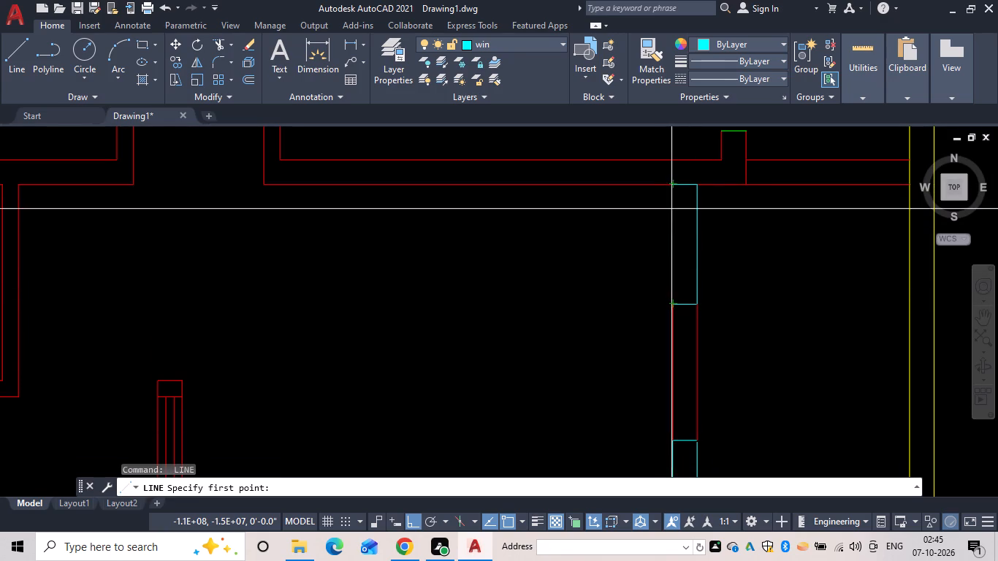
pyautogui.click(675, 183)
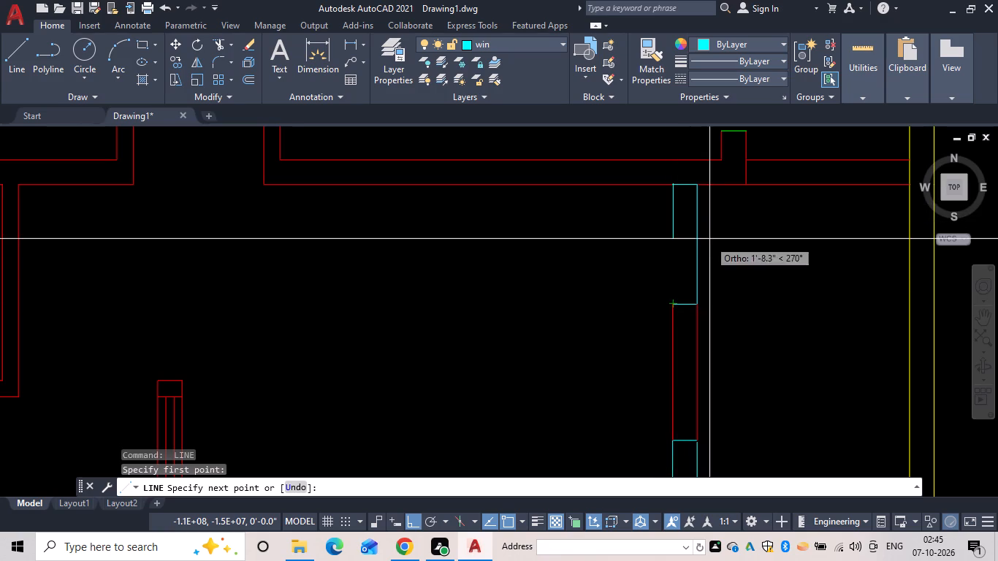
pyautogui.click(671, 307)
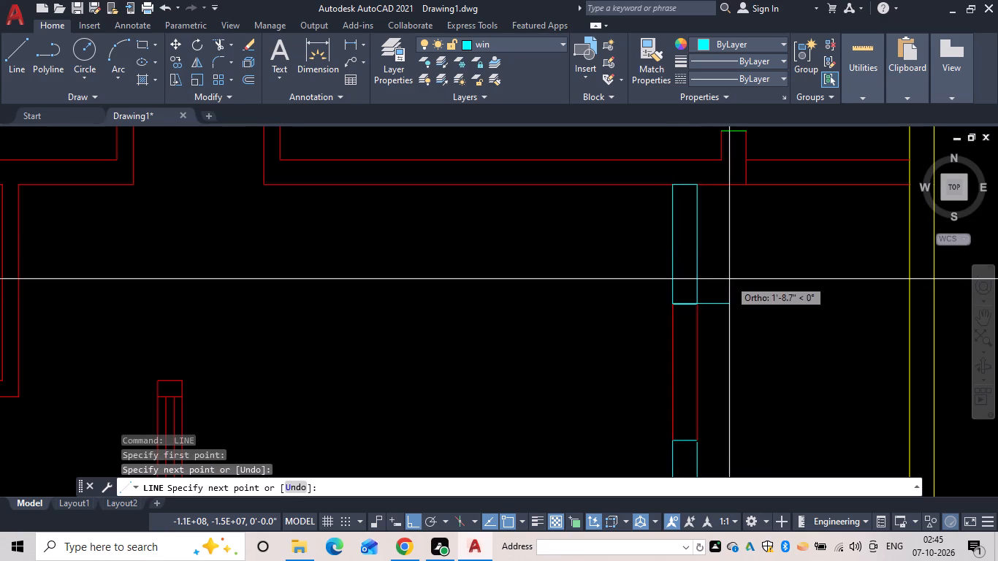
pyautogui.press('Escape')
pyautogui.scroll(5, 683, 305)
pyautogui.press('Escape')
pyautogui.press('Escape')
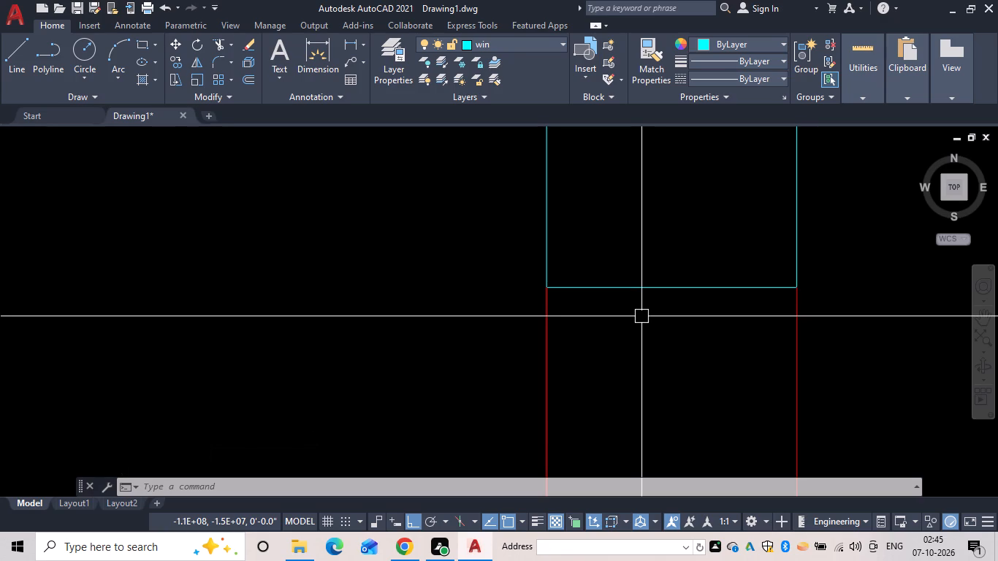
# Draw lines along the outer and inner faces across the wide window opening in the upper wall, right of the projecting top room.
pyautogui.scroll(-2, 470, 268)
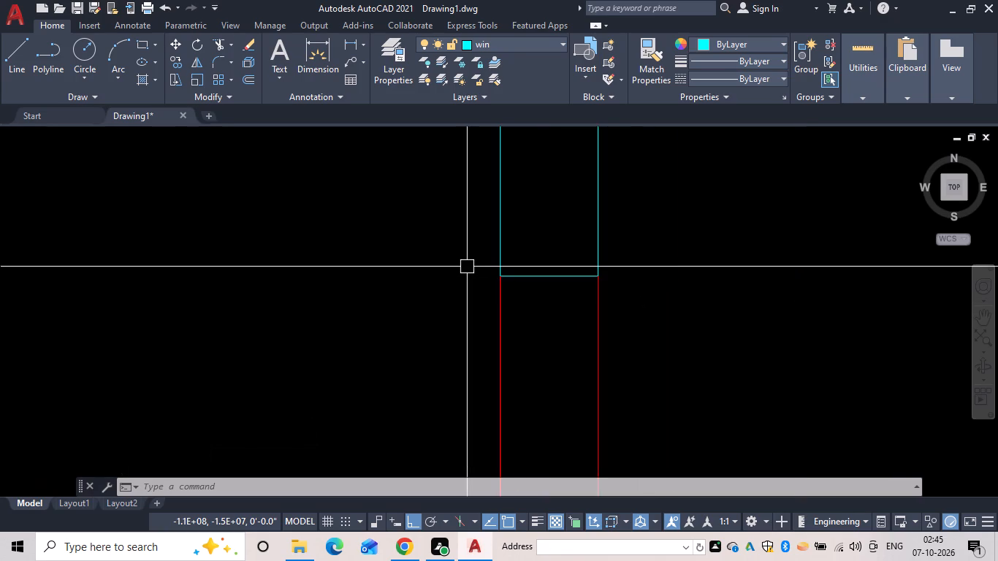
pyautogui.scroll(-1, 429, 300)
pyautogui.moveTo(431, 301); pyautogui.dragTo(538, 347, button='middle')
pyautogui.scroll(-3, 415, 337)
pyautogui.moveTo(415, 337); pyautogui.dragTo(546, 396, button='middle')
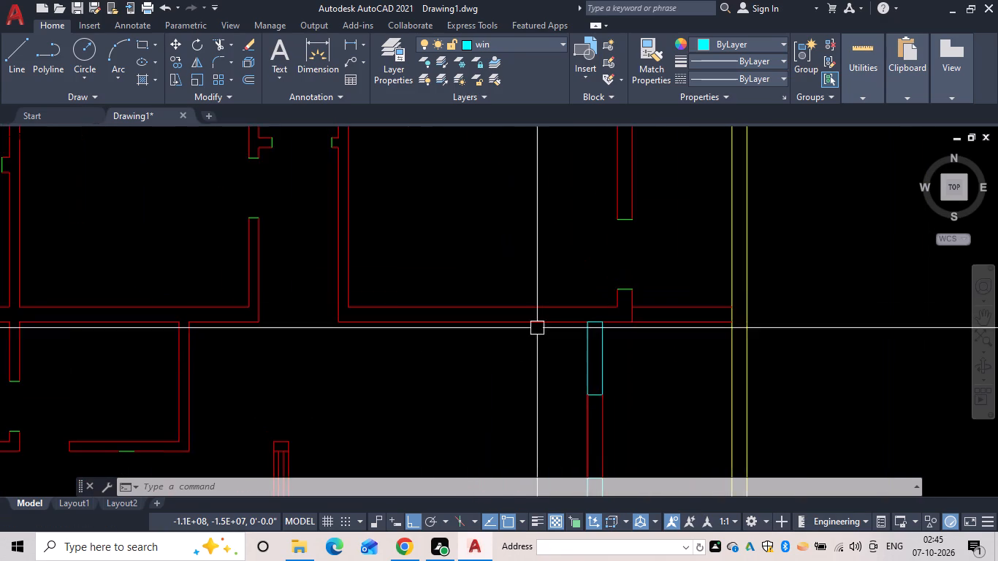
pyautogui.scroll(-1, 533, 308)
pyautogui.moveTo(533, 308); pyautogui.dragTo(567, 372, button='middle')
pyautogui.moveTo(511, 271); pyautogui.dragTo(512, 329, button='middle')
pyautogui.press('space')
pyautogui.scroll(4, 489, 258)
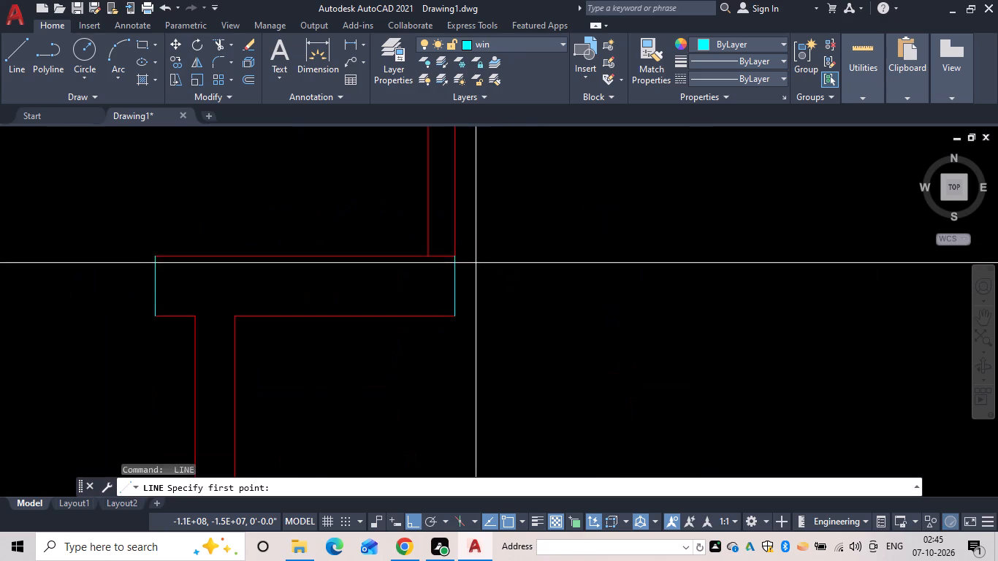
pyautogui.moveTo(455, 259); pyautogui.dragTo(480, 259)
pyautogui.scroll(-2, 722, 269)
pyautogui.moveTo(711, 273); pyautogui.dragTo(403, 273, button='middle')
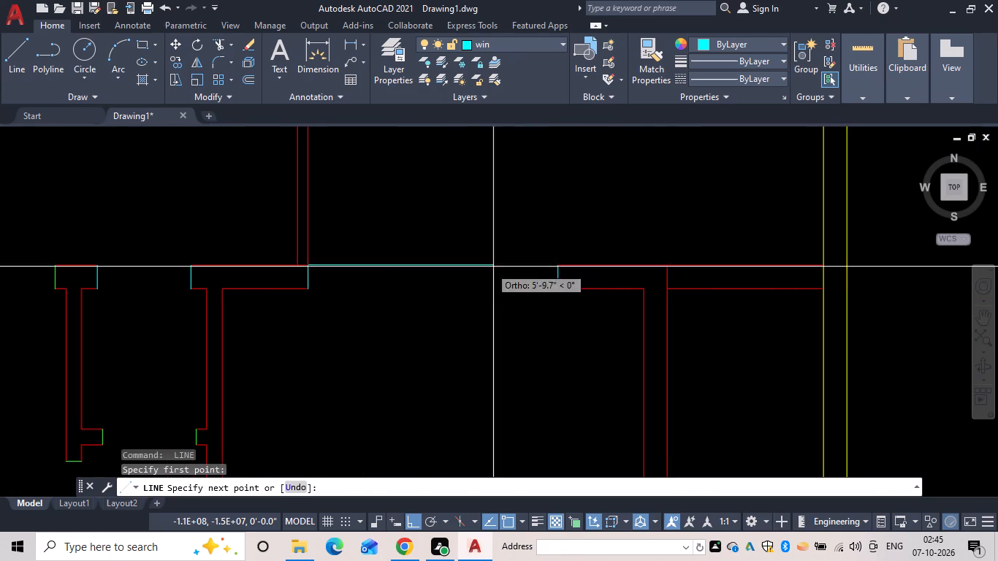
pyautogui.click(560, 264)
pyautogui.press('space')
pyautogui.press('space')
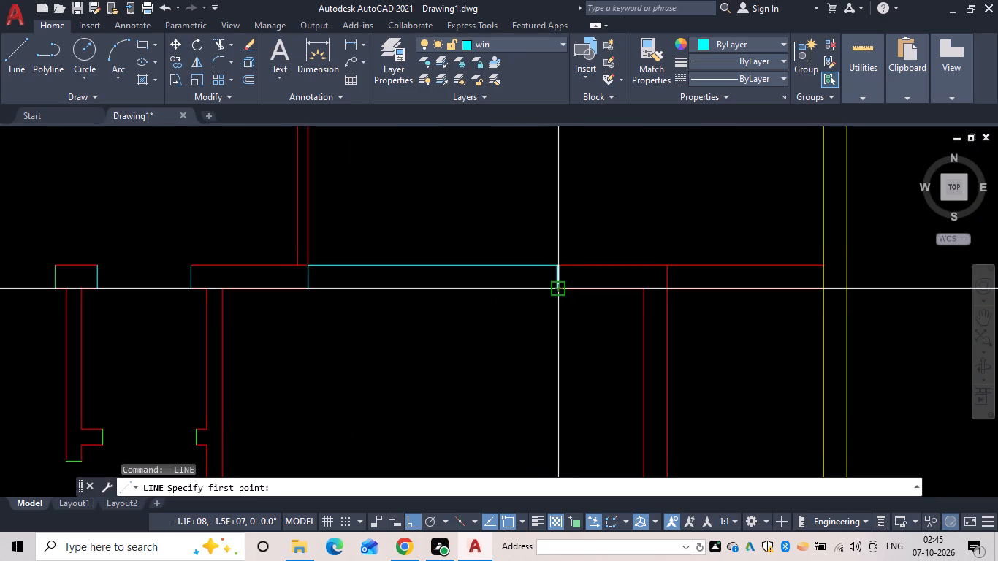
pyautogui.moveTo(559, 289); pyautogui.dragTo(537, 292)
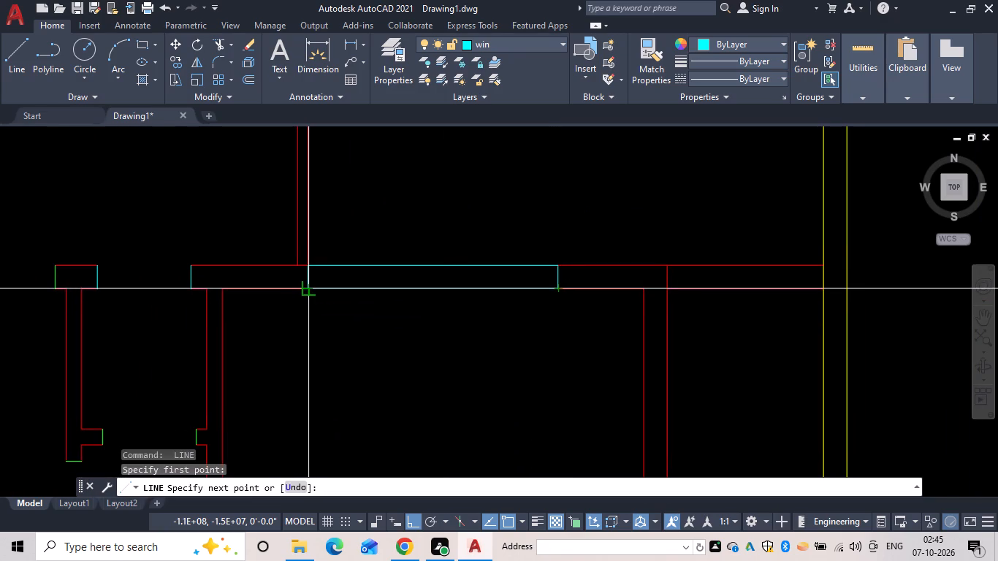
pyautogui.click(308, 288)
pyautogui.press('space')
# Draw lines along both faces across the upper-wall window opening between the top room's doorway and its right side wall.
pyautogui.scroll(-1, 303, 301)
pyautogui.moveTo(303, 301); pyautogui.dragTo(484, 299, button='middle')
pyautogui.scroll(2, 411, 280)
pyautogui.press('space')
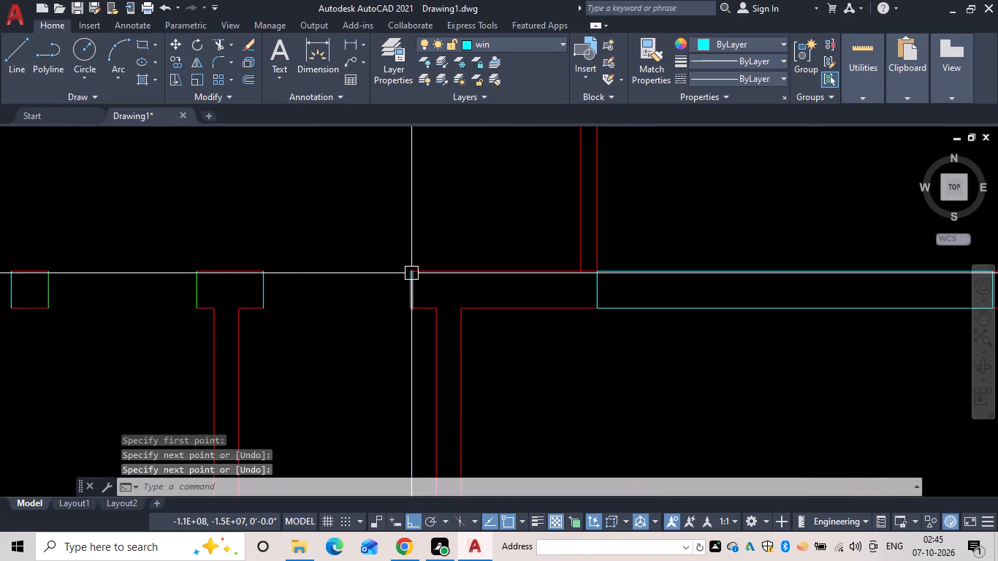
pyautogui.click(412, 270)
pyautogui.click(259, 271)
pyautogui.press('space')
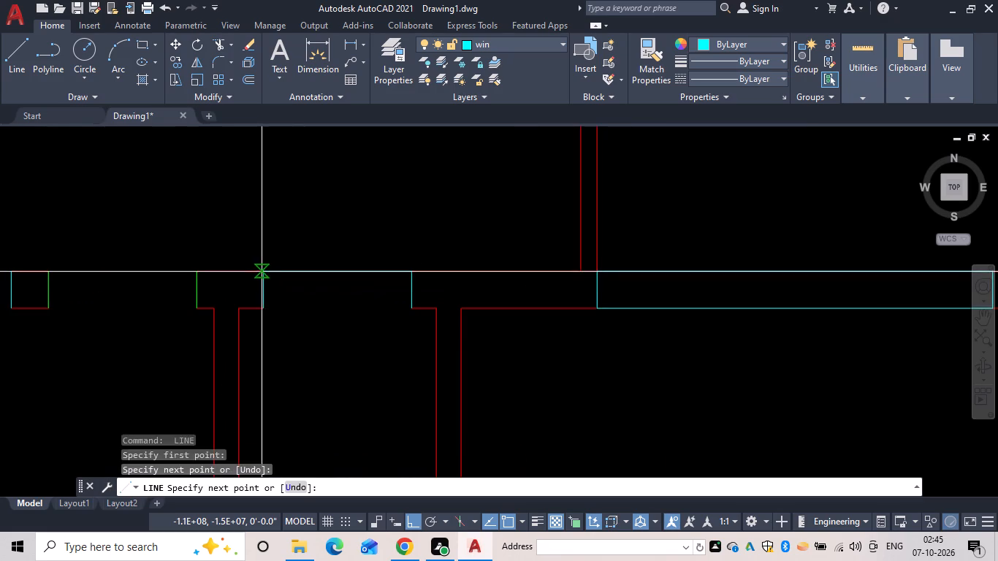
pyautogui.press('space')
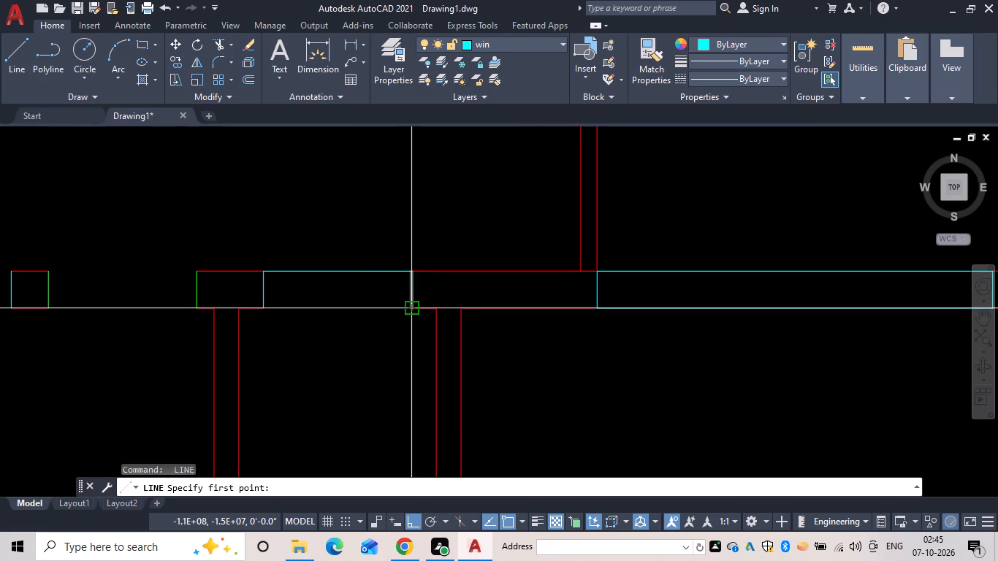
pyautogui.moveTo(412, 308); pyautogui.dragTo(402, 311)
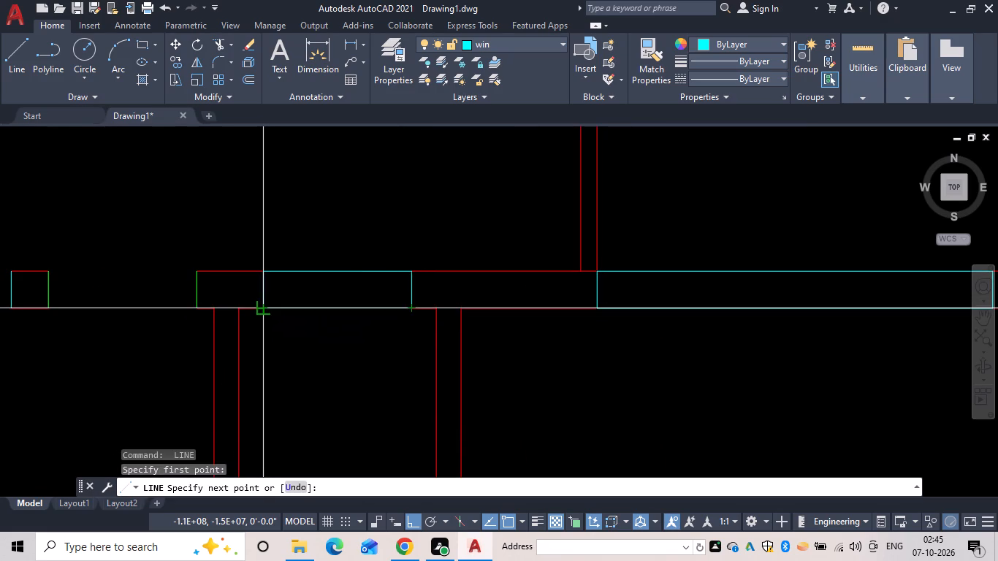
pyautogui.click(262, 308)
pyautogui.press('space')
# Draw lines along both faces across the upper-wall window opening just left of the top room's doorway.
pyautogui.scroll(-1, 263, 313)
pyautogui.moveTo(263, 315); pyautogui.dragTo(592, 293, button='middle')
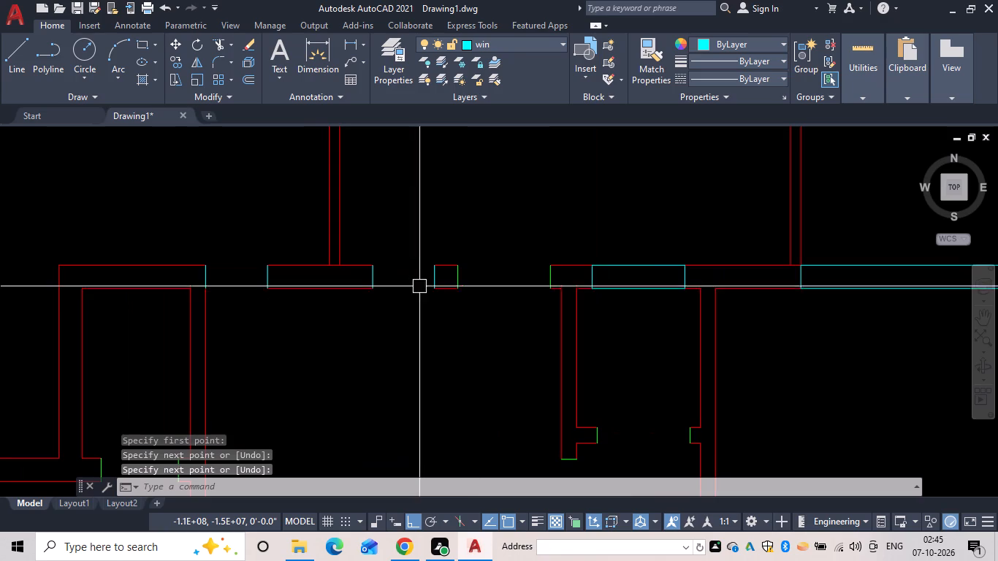
pyautogui.press('space')
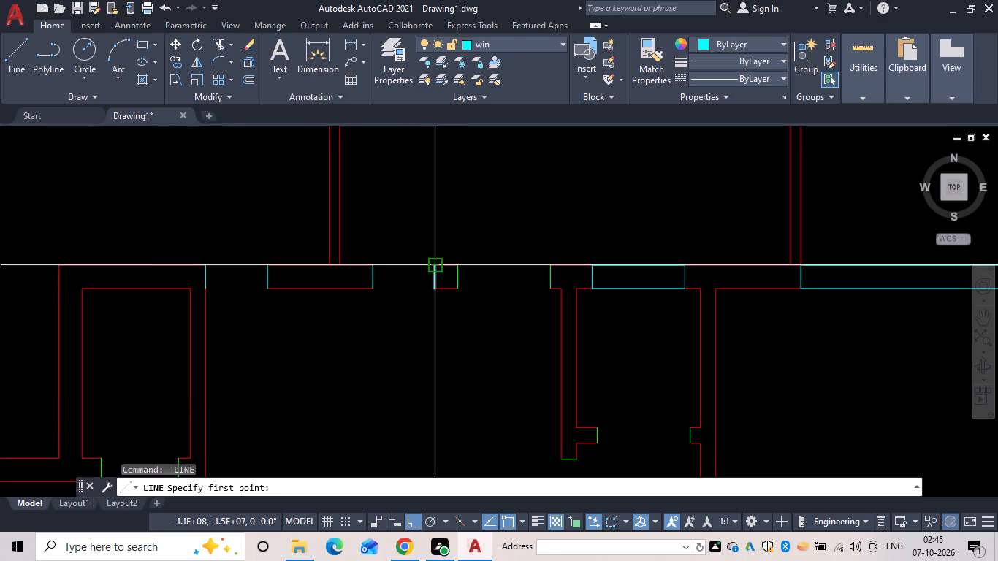
pyautogui.moveTo(435, 265); pyautogui.dragTo(427, 268)
pyautogui.click(373, 266)
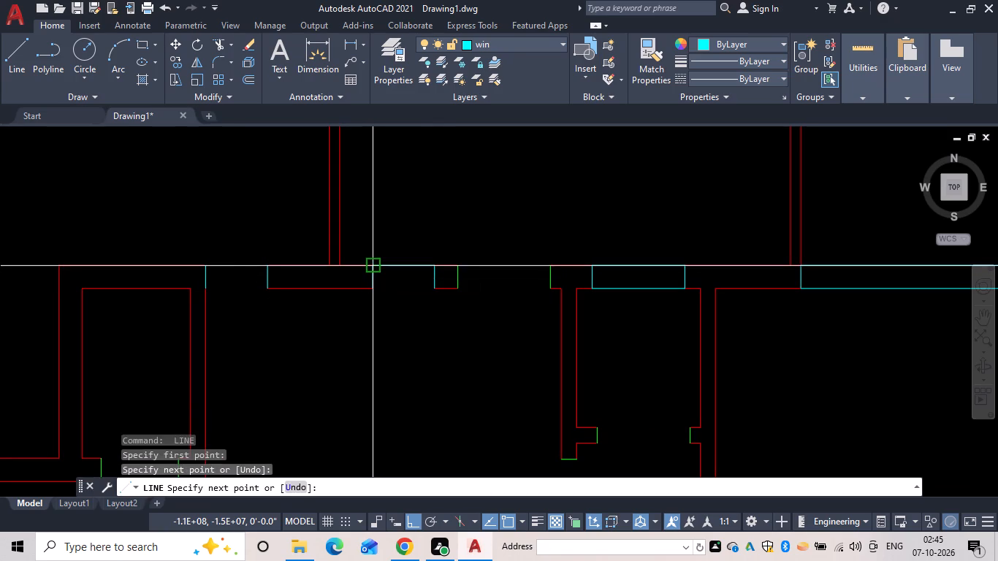
pyautogui.press('space')
pyautogui.press('space')
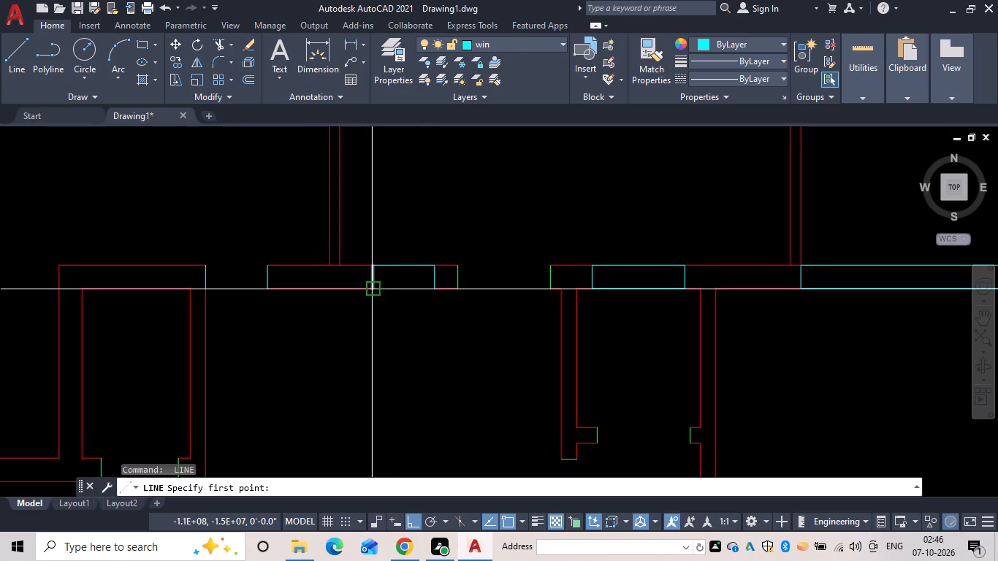
pyautogui.click(373, 289)
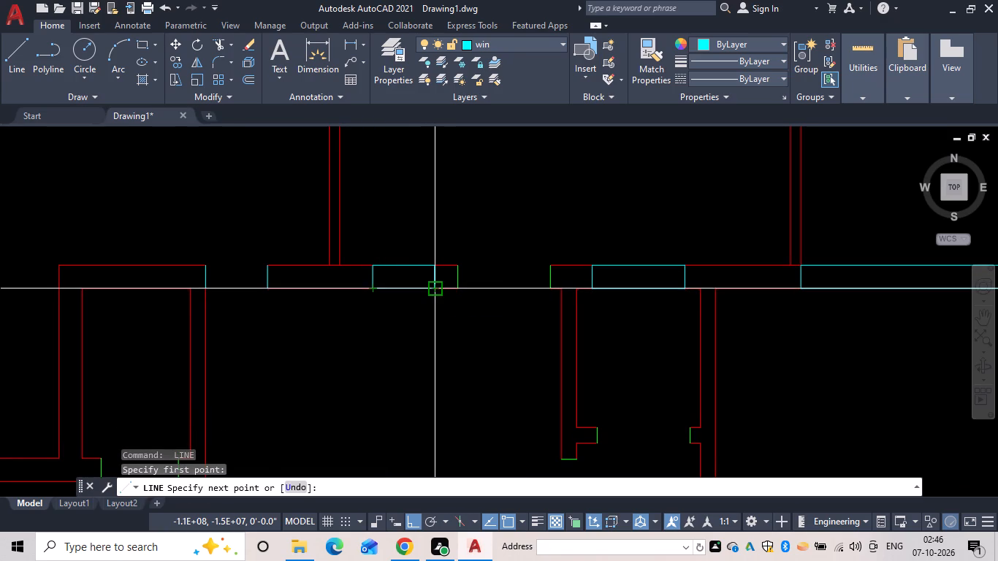
pyautogui.click(435, 288)
pyautogui.press('space')
# Draw lines along both faces across the leftmost upper-wall window opening, left of the top room's left side wall.
pyautogui.scroll(-2, 398, 297)
pyautogui.moveTo(398, 297); pyautogui.dragTo(529, 287, button='middle')
pyautogui.scroll(3, 483, 277)
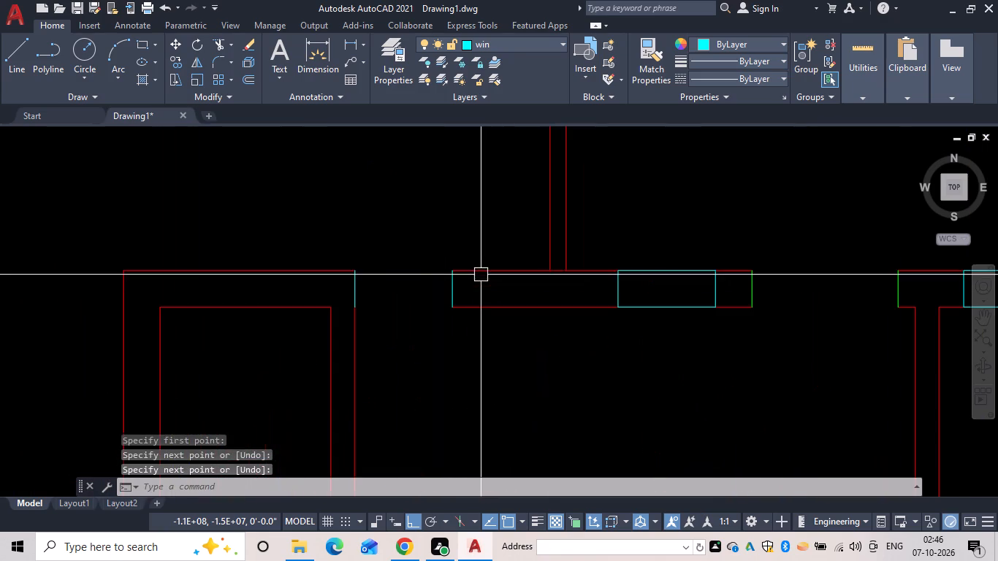
pyautogui.press('space')
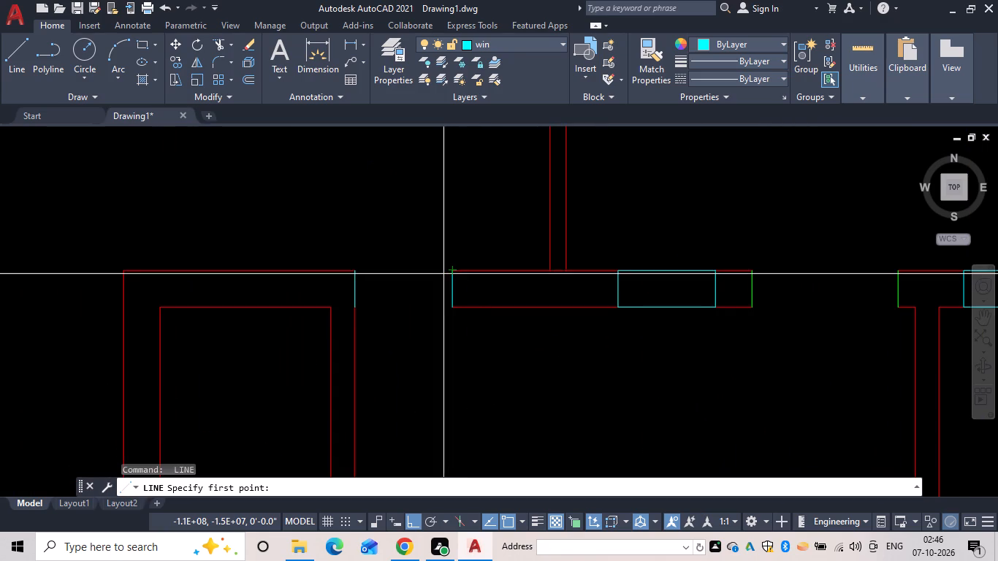
pyautogui.click(355, 272)
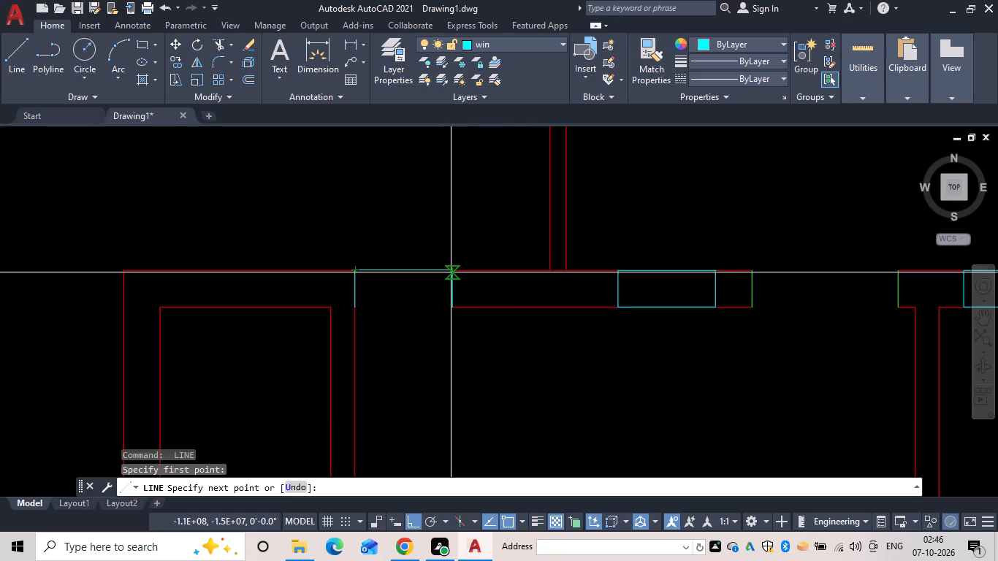
pyautogui.click(452, 270)
pyautogui.press('space')
pyautogui.press('space')
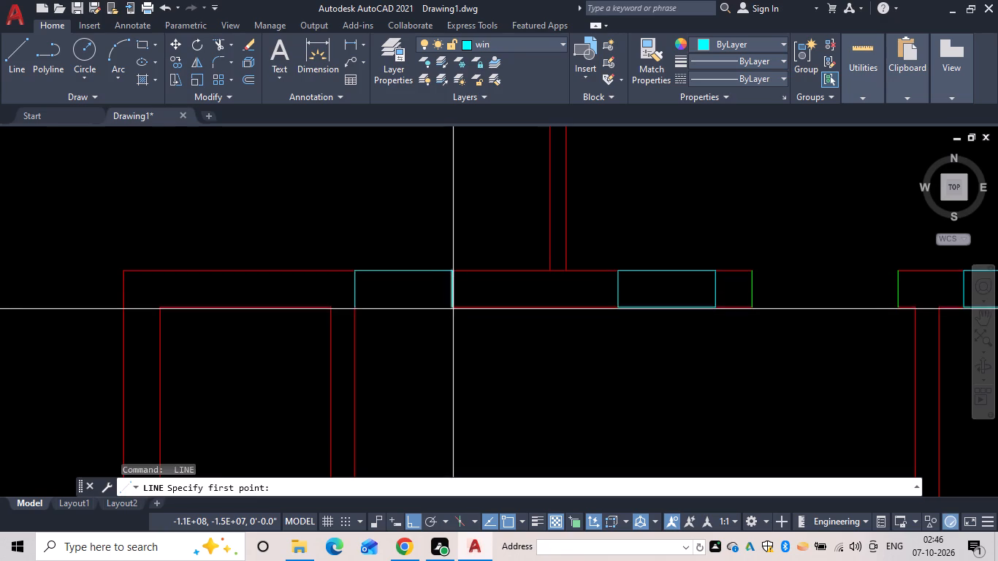
pyautogui.moveTo(451, 307); pyautogui.dragTo(432, 310)
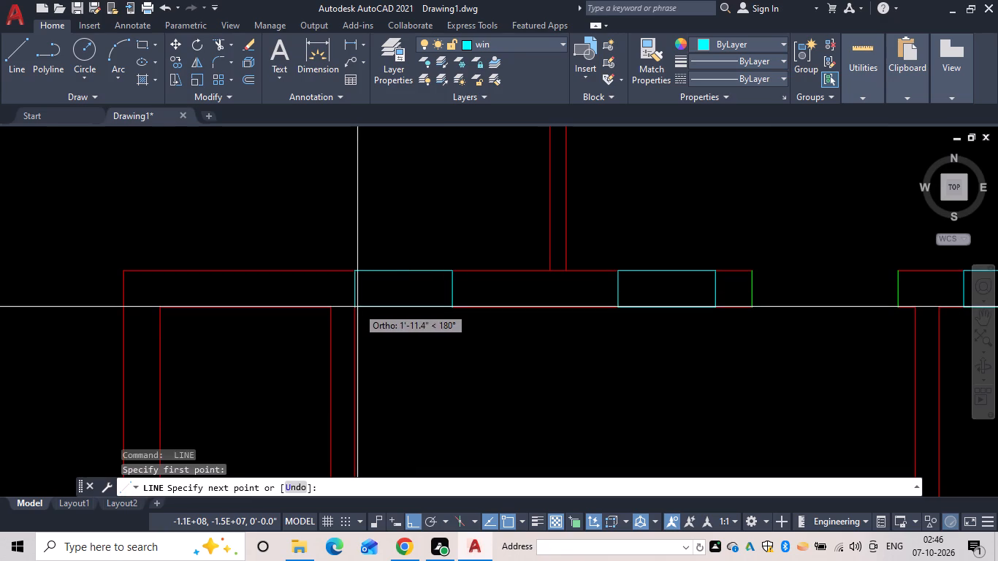
pyautogui.click(353, 307)
pyautogui.press('Escape')
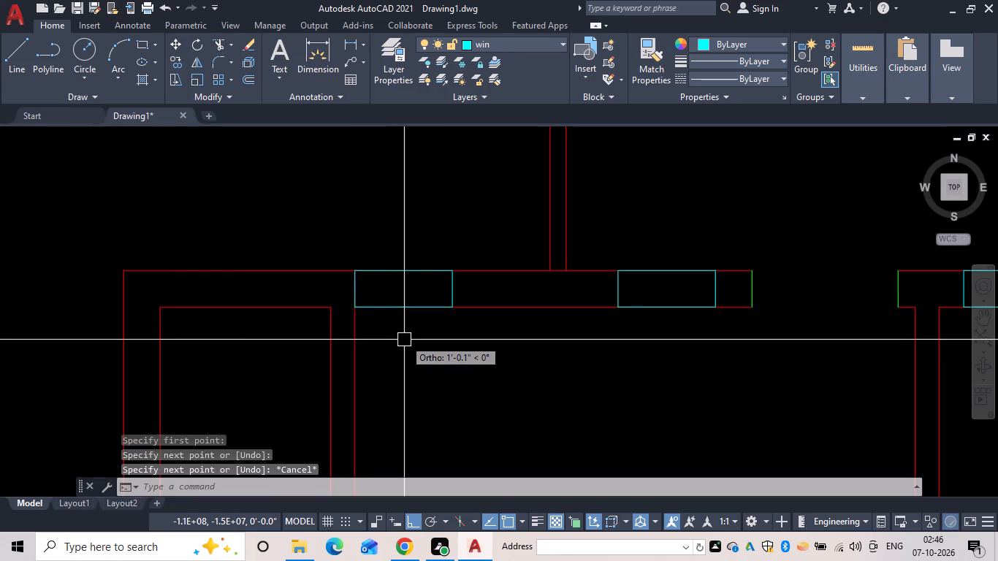
# Show the tool palettes and make the door layer current.
pyautogui.scroll(-3, 404, 349)
pyautogui.moveTo(419, 345); pyautogui.dragTo(547, 226, button='middle')
pyautogui.scroll(-1, 576, 327)
pyautogui.moveTo(586, 321); pyautogui.dragTo(533, 248, button='middle')
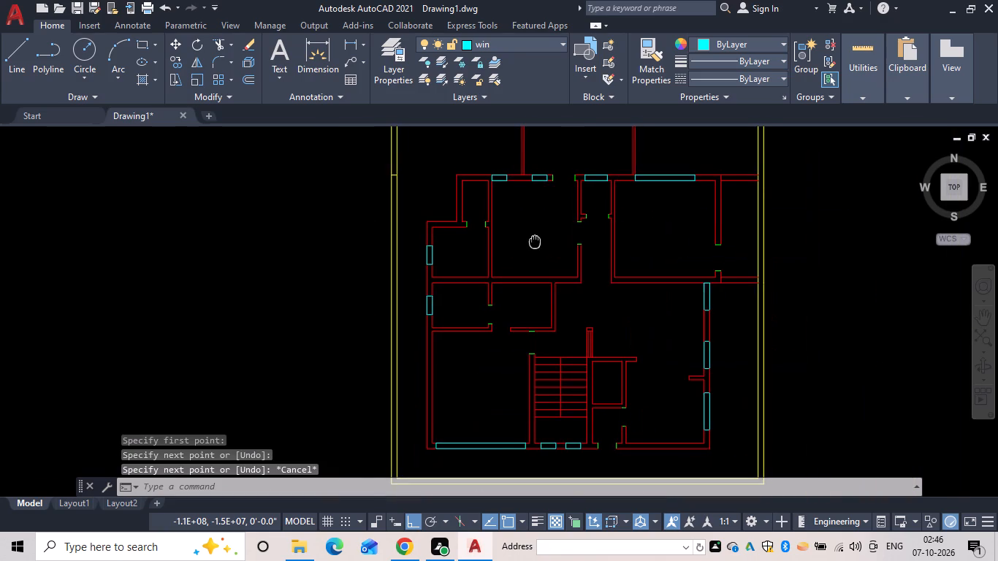
pyautogui.moveTo(568, 291); pyautogui.dragTo(484, 243, button='middle')
pyautogui.scroll(-1, 500, 383)
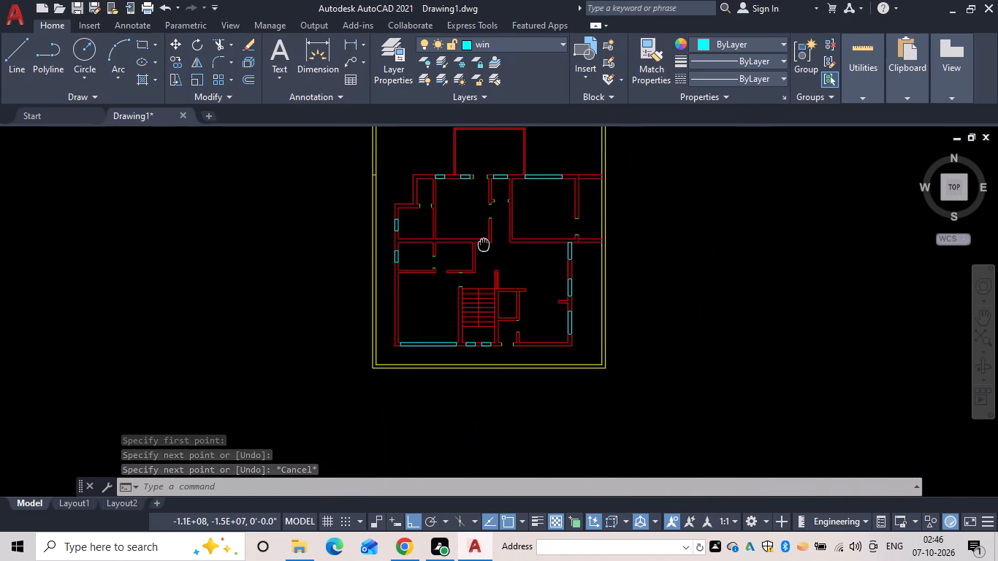
pyautogui.moveTo(484, 243); pyautogui.dragTo(455, 293, button='middle')
pyautogui.press('Escape')
pyautogui.scroll(1, 471, 341)
pyautogui.hotkey('ctrl', '3')
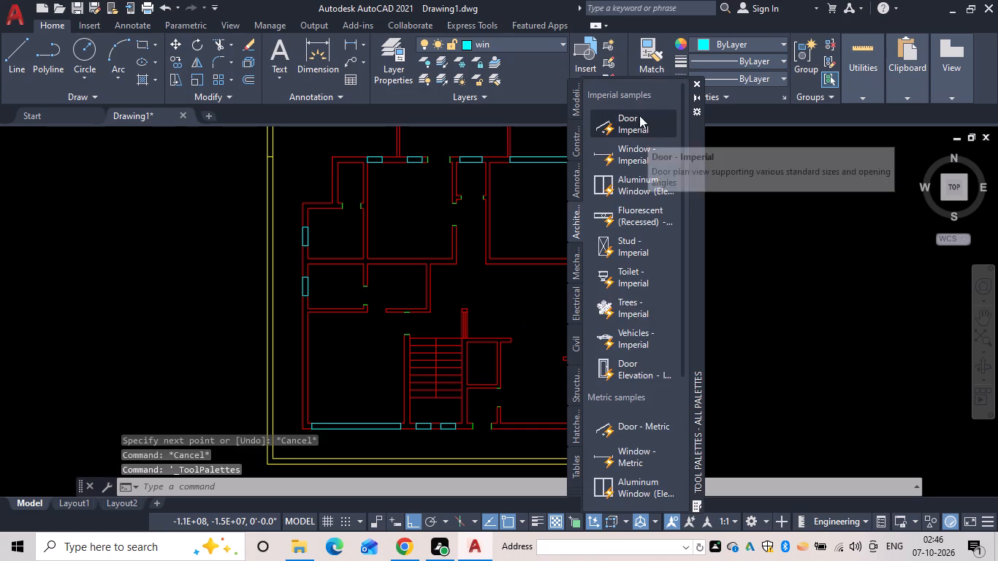
pyautogui.click(551, 42)
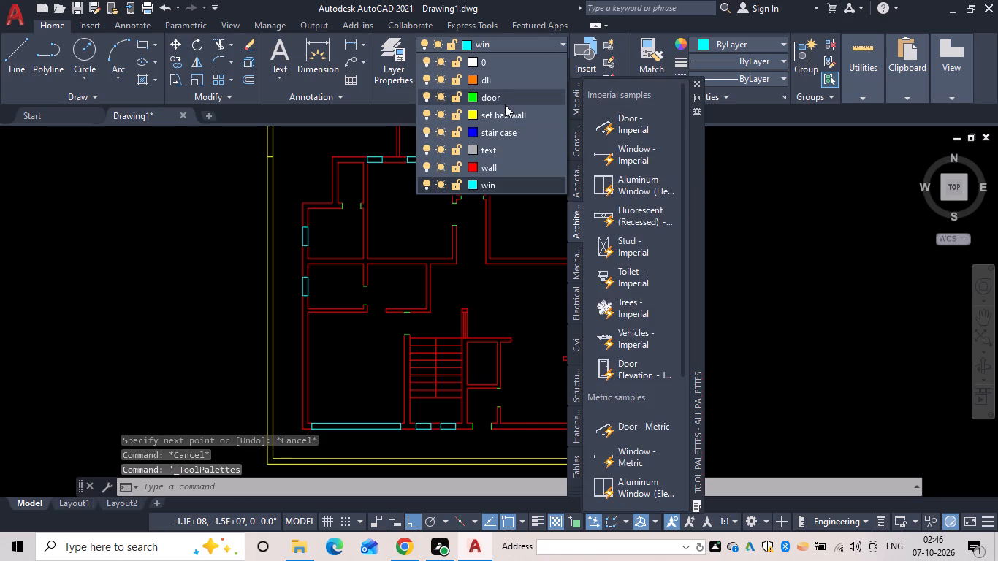
pyautogui.click(503, 103)
# Insert one Door - Imperial block at the upper wall's leftmost window and another in the empty space right of the plan.
pyautogui.moveTo(633, 125); pyautogui.dragTo(633, 126)
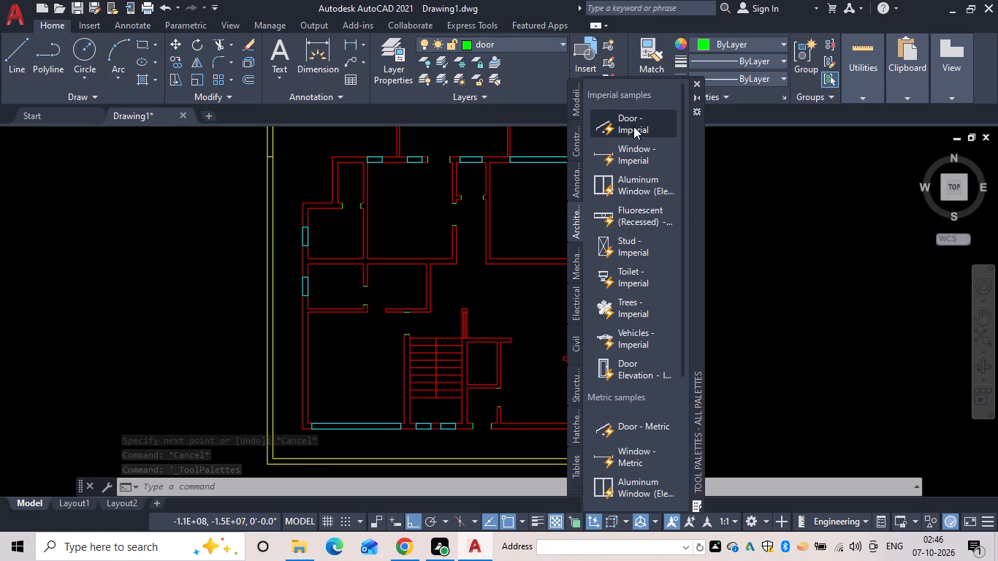
pyautogui.moveTo(633, 126); pyautogui.dragTo(767, 215)
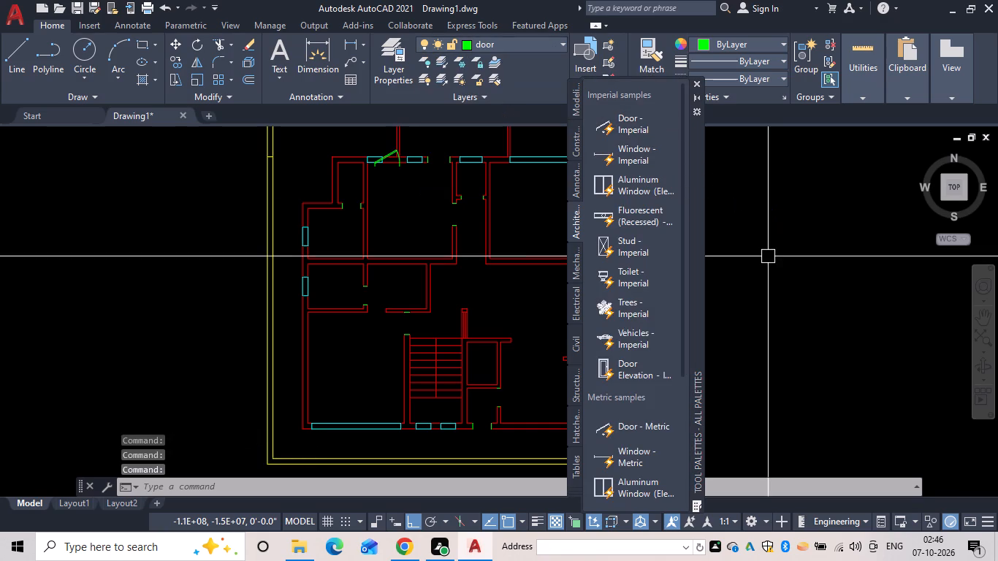
pyautogui.scroll(-2, 774, 232)
pyautogui.moveTo(774, 232); pyautogui.dragTo(420, 253, button='middle')
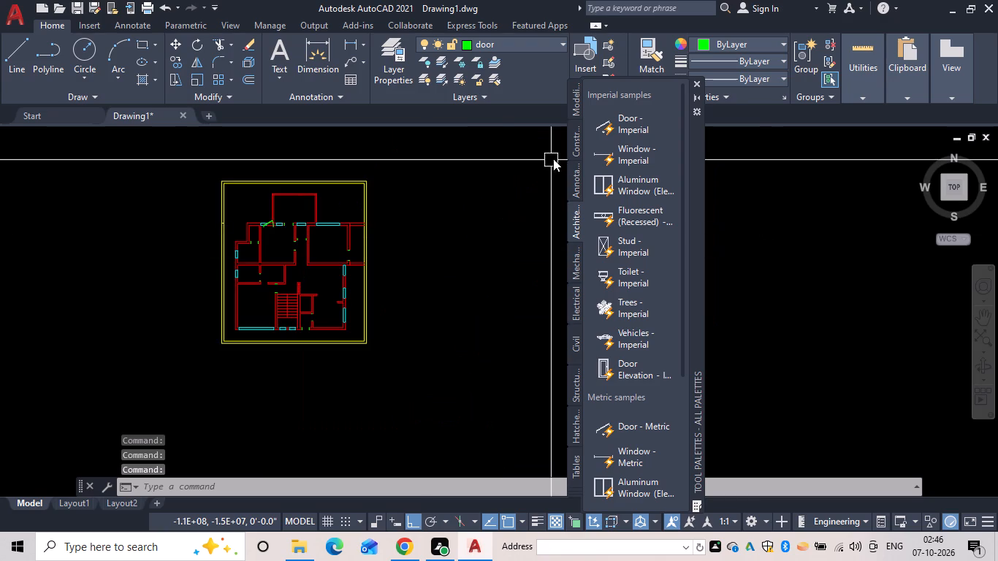
pyautogui.moveTo(620, 124); pyautogui.dragTo(508, 211)
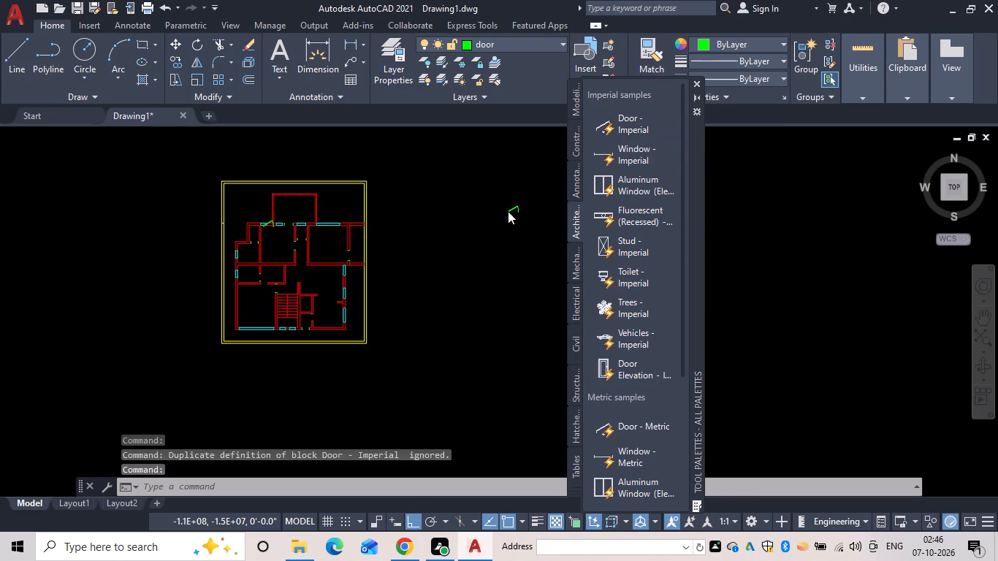
# Close the tool palettes.
pyautogui.scroll(3, 506, 216)
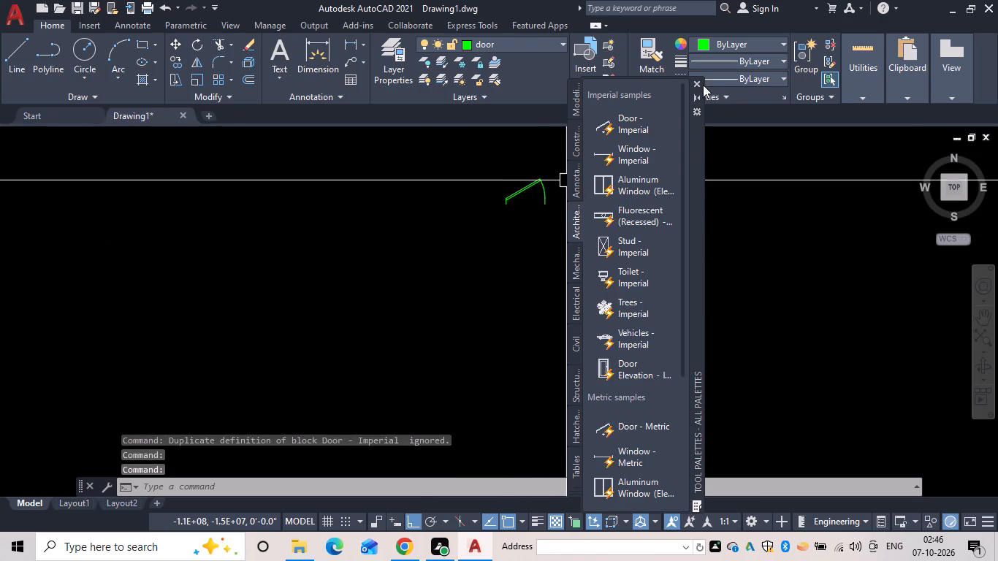
pyautogui.click(696, 80)
pyautogui.scroll(-3, 637, 195)
pyautogui.moveTo(638, 195); pyautogui.dragTo(696, 185, button='middle')
pyautogui.scroll(1, 689, 188)
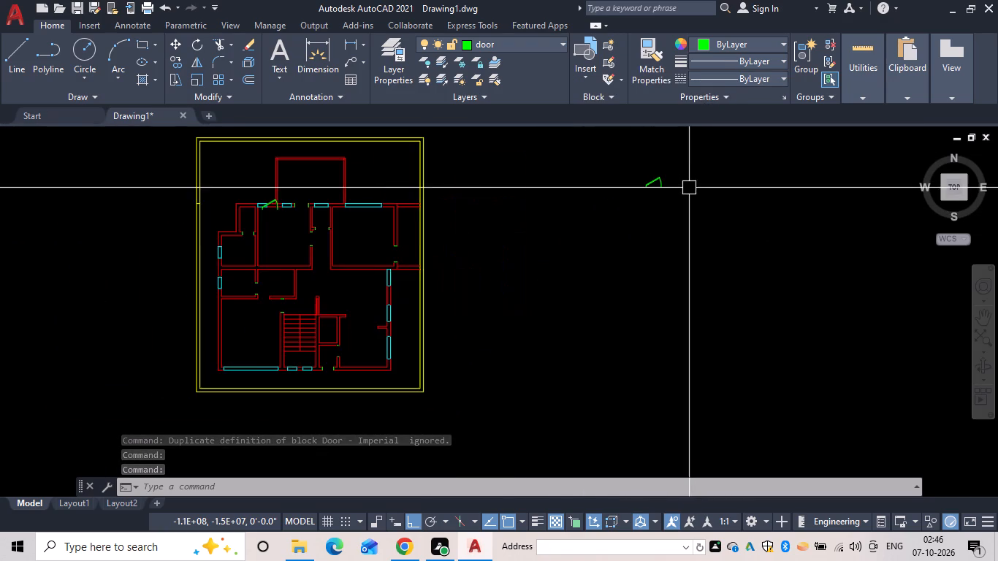
# Move the door block from the empty space right of the plan about 78' left, into the top room above its doorway.
pyautogui.moveTo(689, 188); pyautogui.dragTo(753, 201, button='middle')
pyautogui.scroll(1, 720, 199)
pyautogui.press('Escape')
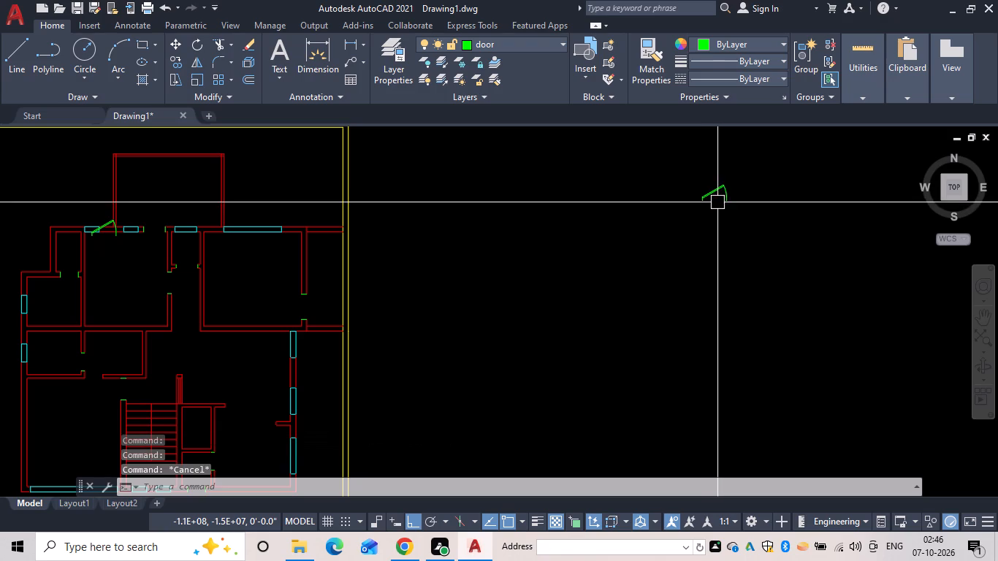
pyautogui.write('m')
pyautogui.press('space')
pyautogui.click(720, 188)
pyautogui.press('space')
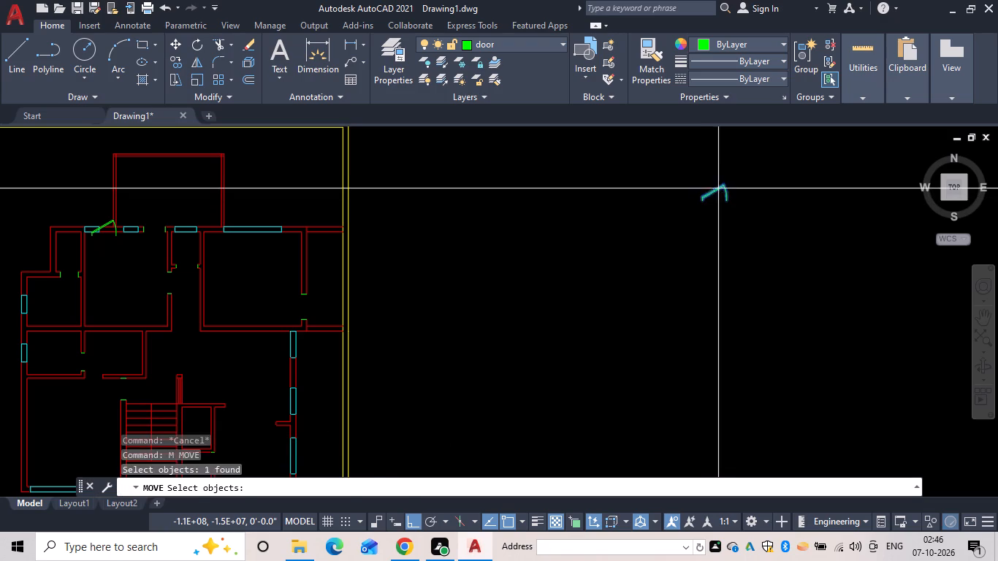
pyautogui.moveTo(715, 190); pyautogui.dragTo(704, 194)
pyautogui.moveTo(552, 201); pyautogui.dragTo(785, 169, button='middle')
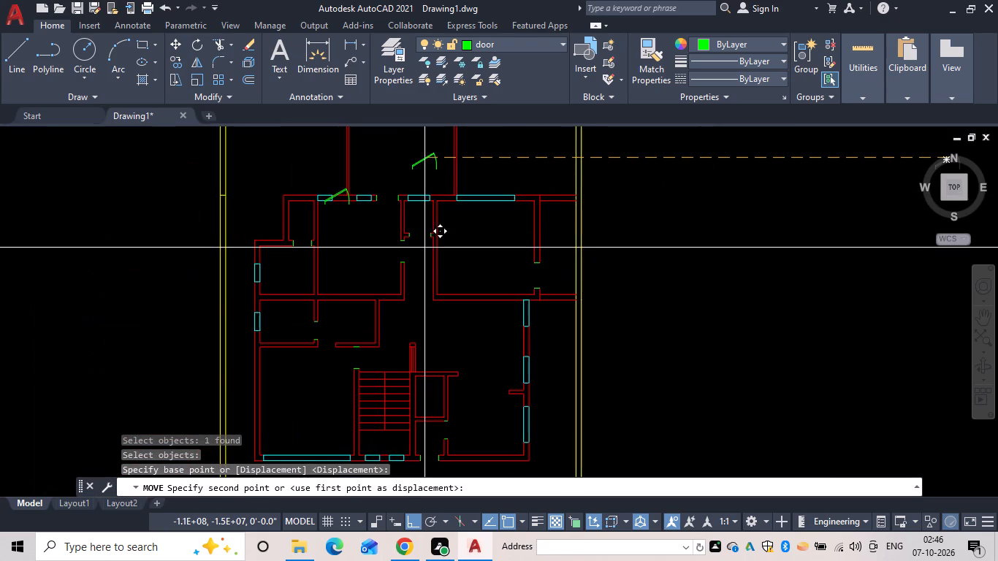
pyautogui.click(383, 225)
pyautogui.moveTo(384, 167); pyautogui.dragTo(424, 239, button='middle')
pyautogui.scroll(3, 427, 235)
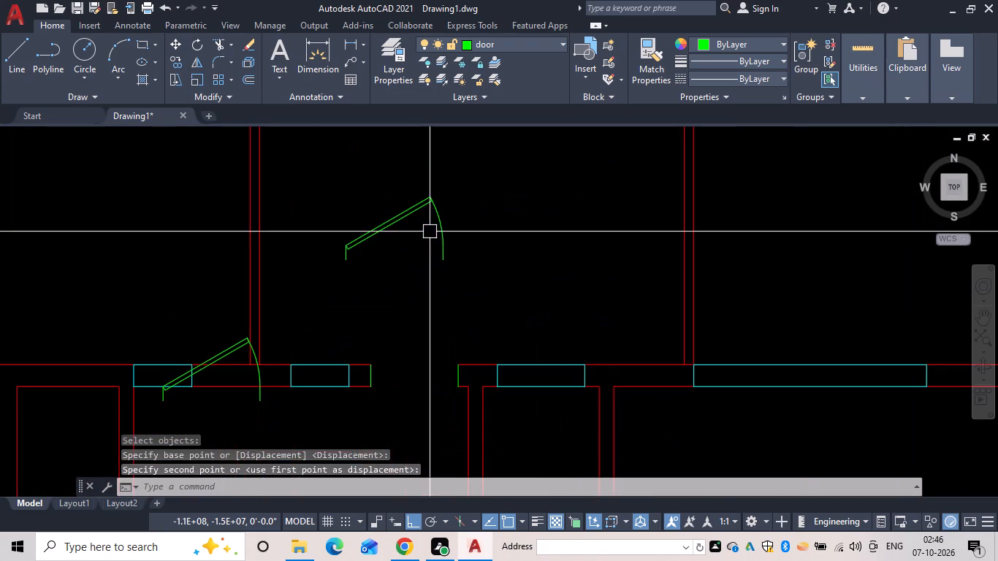
pyautogui.press('Escape')
# Move the door block at the upper wall's leftmost window about 25' left, outside the plot boundary.
pyautogui.scroll(-2, 373, 284)
pyautogui.moveTo(408, 222); pyautogui.dragTo(411, 206, button='middle')
pyautogui.scroll(-1, 410, 206)
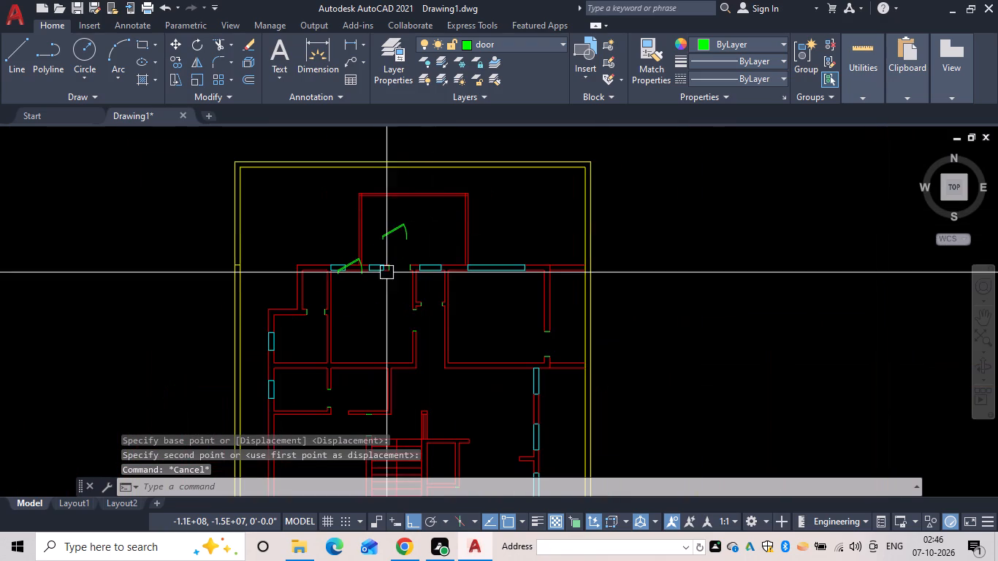
pyautogui.press('Escape')
pyautogui.write('m')
pyautogui.press('space')
pyautogui.click(353, 265)
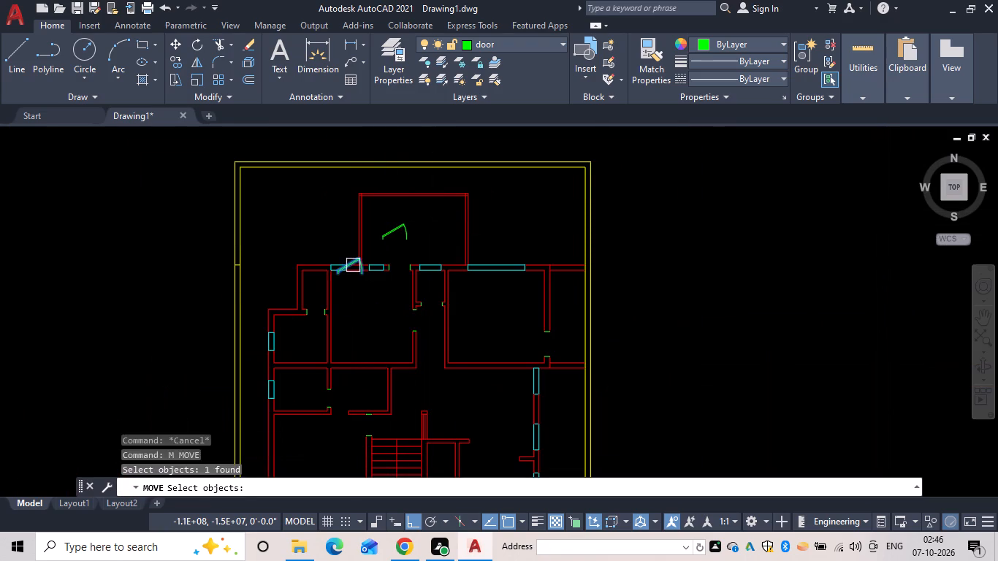
pyautogui.press('space')
pyautogui.moveTo(353, 264); pyautogui.dragTo(342, 237)
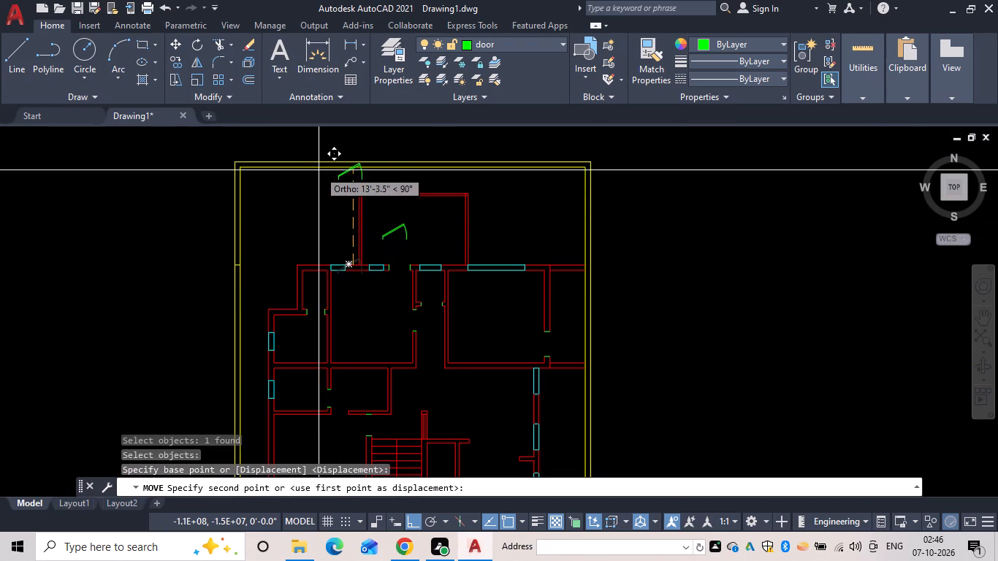
pyautogui.click(175, 237)
pyautogui.press('Escape')
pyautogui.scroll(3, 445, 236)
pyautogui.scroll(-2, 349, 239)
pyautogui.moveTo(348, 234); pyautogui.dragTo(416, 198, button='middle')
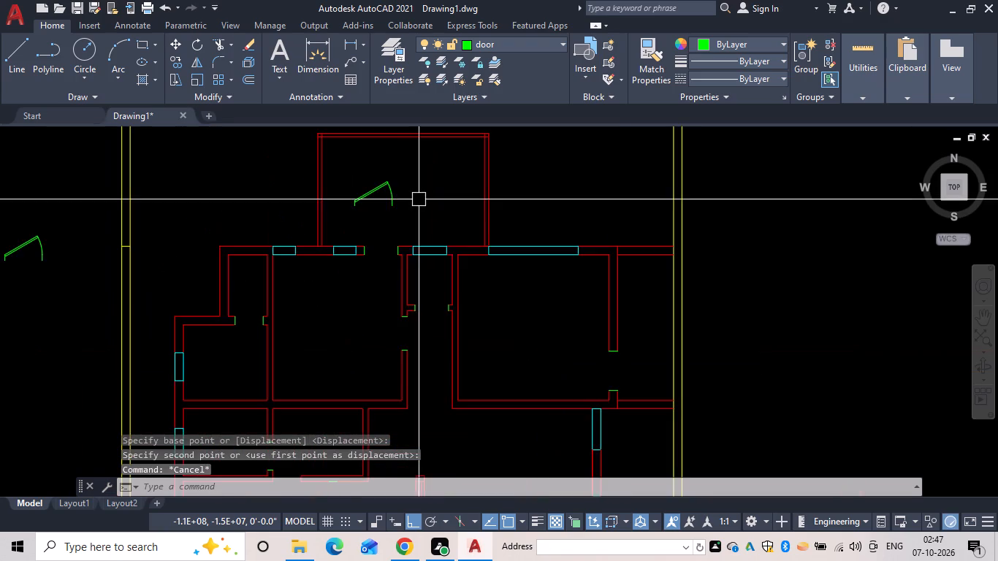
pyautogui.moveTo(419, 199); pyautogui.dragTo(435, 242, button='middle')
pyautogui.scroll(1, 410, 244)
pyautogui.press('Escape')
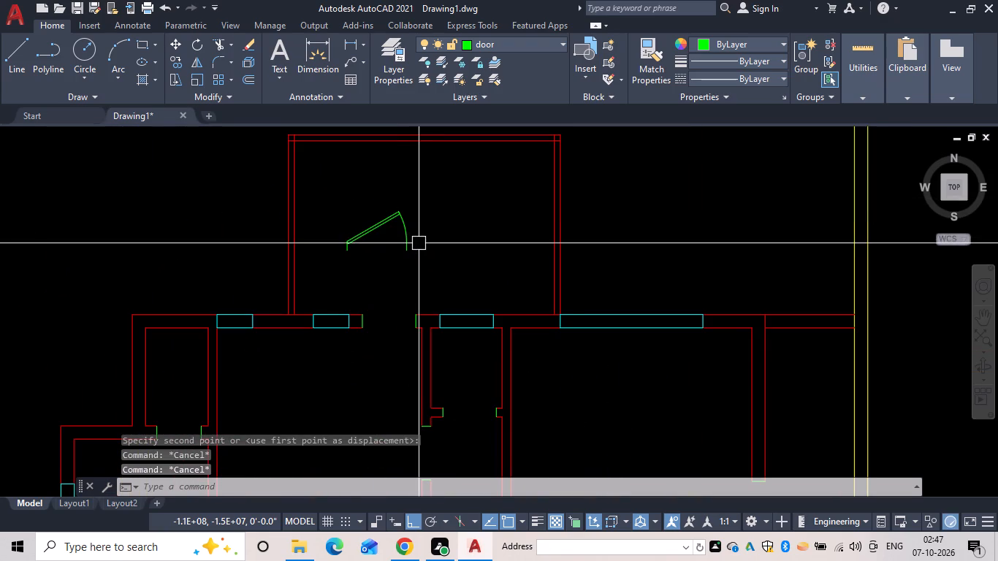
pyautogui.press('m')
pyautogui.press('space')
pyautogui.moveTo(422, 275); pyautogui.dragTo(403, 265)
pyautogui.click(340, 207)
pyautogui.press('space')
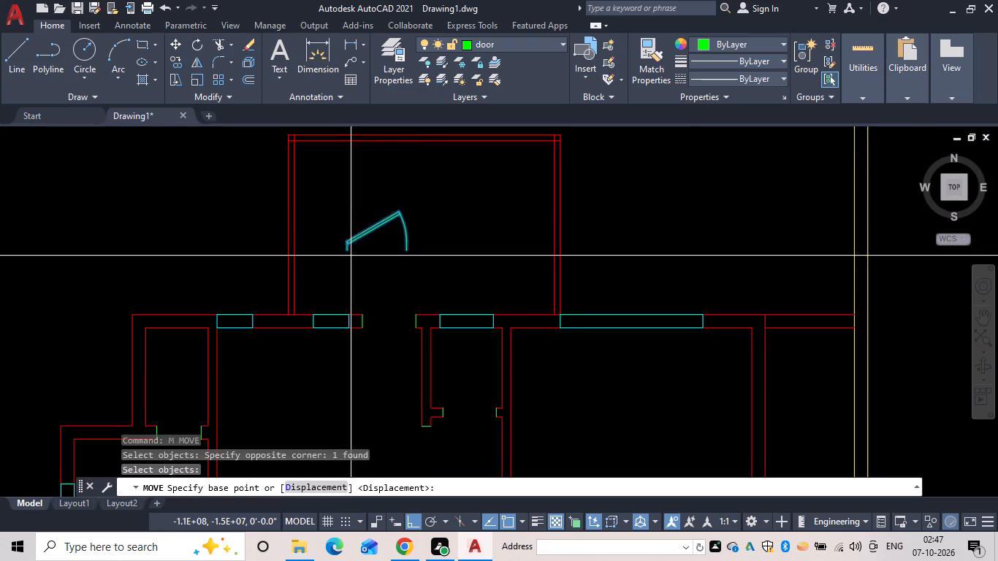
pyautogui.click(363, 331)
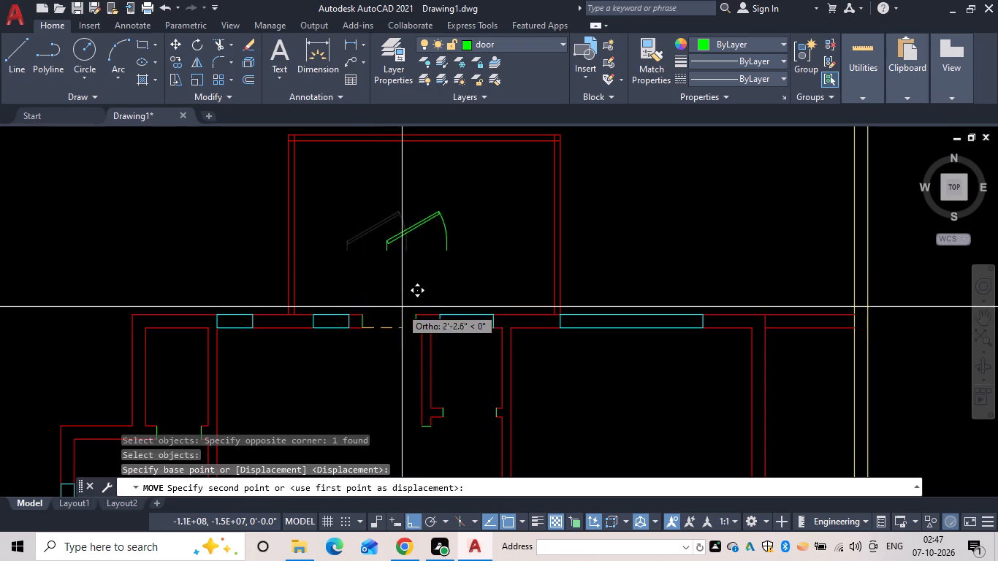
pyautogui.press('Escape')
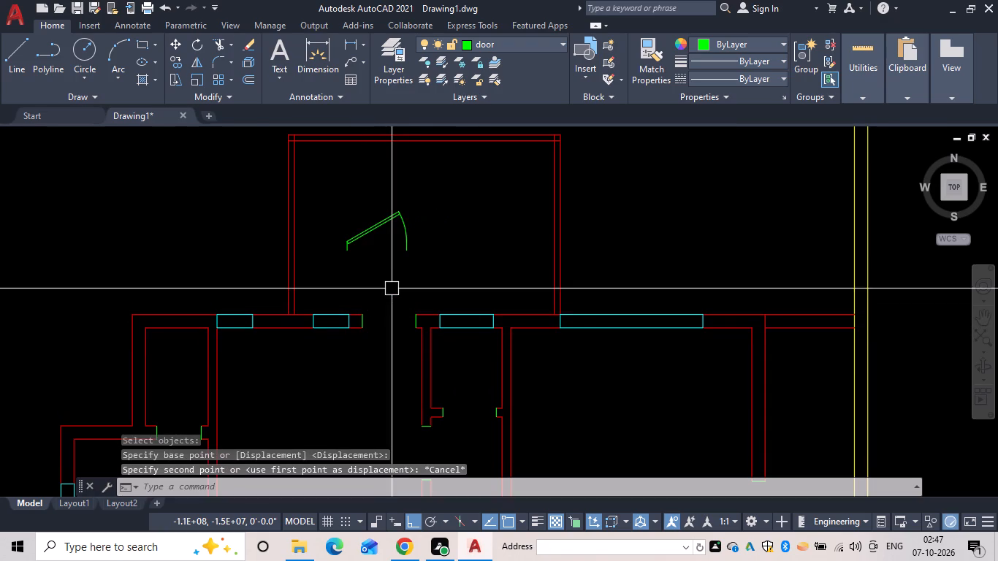
# Move the top room's door block by its hinge-side bottom end onto the lower corner of the upper-wall doorway's left jamb.
pyautogui.write('m')
pyautogui.press('space')
pyautogui.click(408, 278)
pyautogui.click(365, 216)
pyautogui.scroll(1, 354, 254)
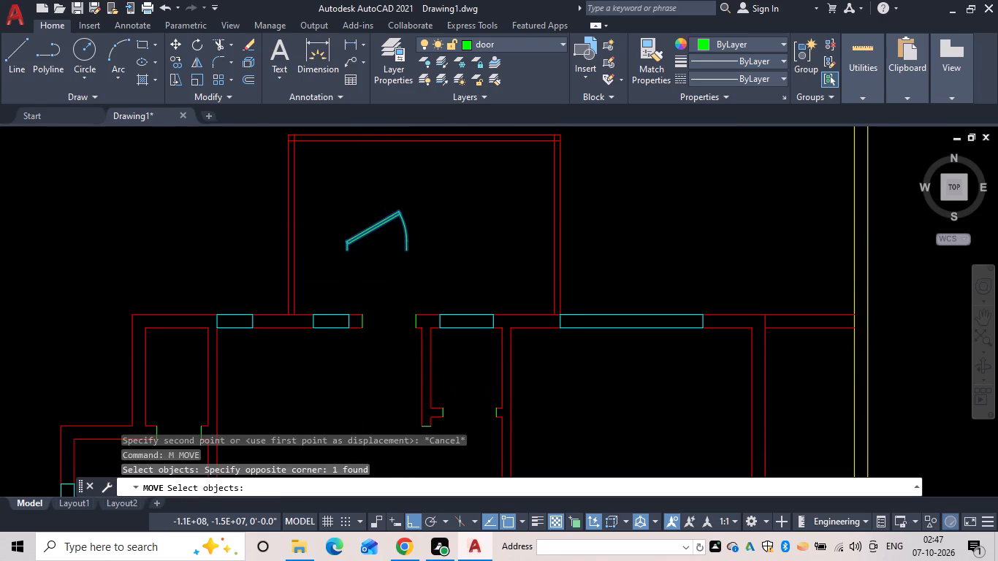
pyautogui.scroll(2, 354, 254)
pyautogui.press('space')
pyautogui.click(311, 233)
pyautogui.scroll(-2, 373, 256)
pyautogui.moveTo(373, 251); pyautogui.dragTo(374, 231, button='middle')
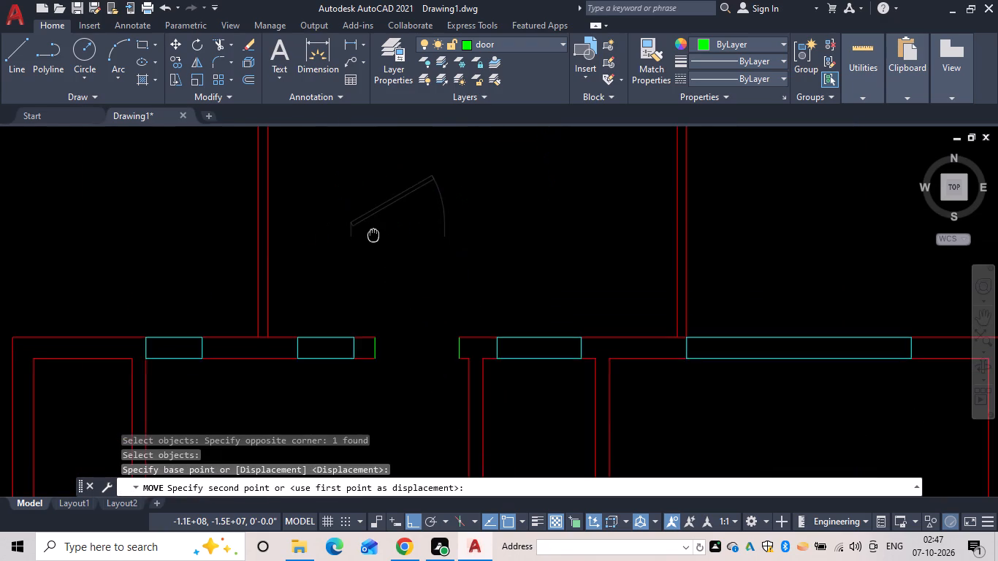
pyautogui.moveTo(374, 231); pyautogui.dragTo(388, 158, button='middle')
pyautogui.scroll(3, 395, 238)
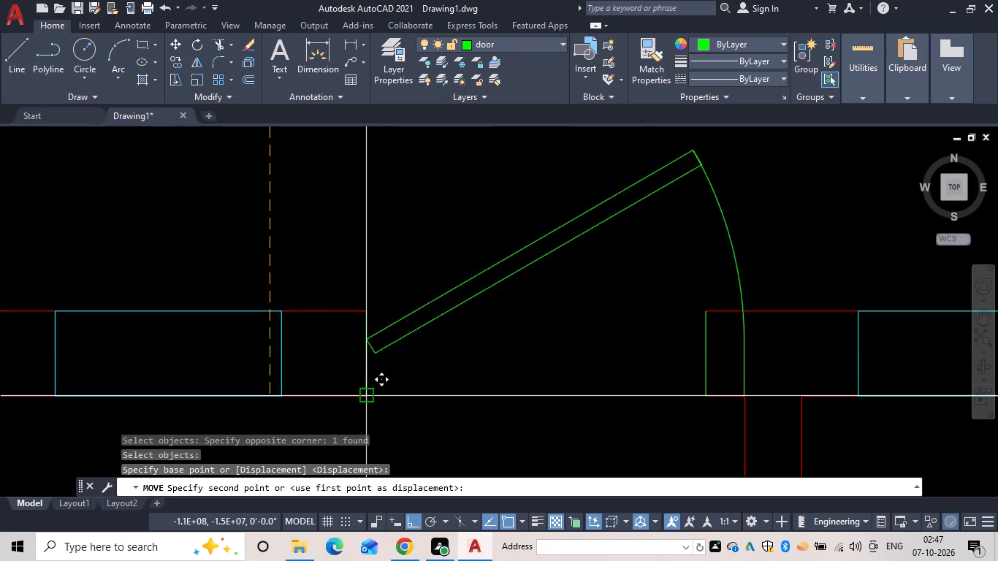
pyautogui.click(365, 397)
pyautogui.scroll(-2, 451, 266)
pyautogui.moveTo(451, 264); pyautogui.dragTo(443, 245, button='middle')
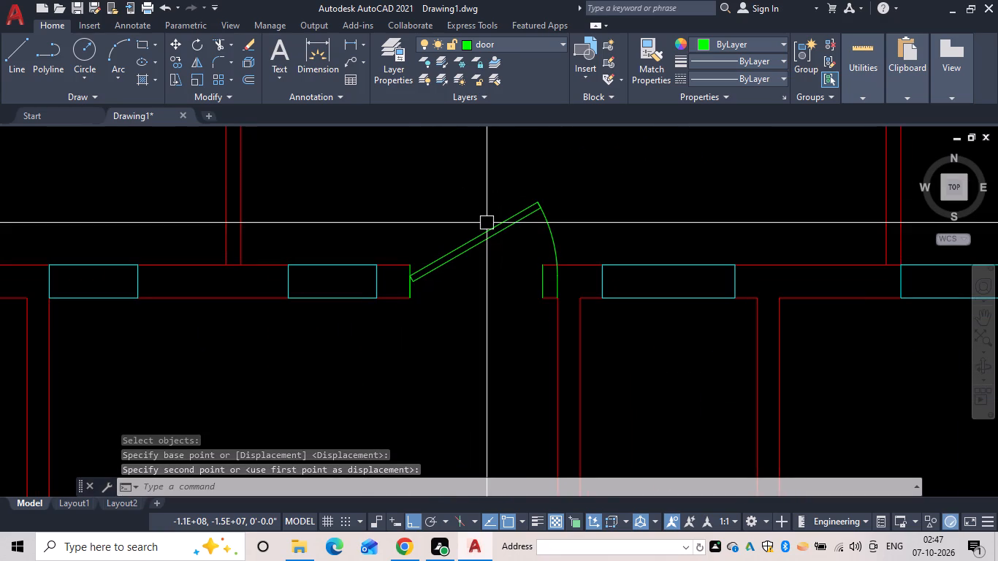
pyautogui.press('Escape')
# Set the door block at the upper-wall doorway to Open 90º.
pyautogui.click(457, 254)
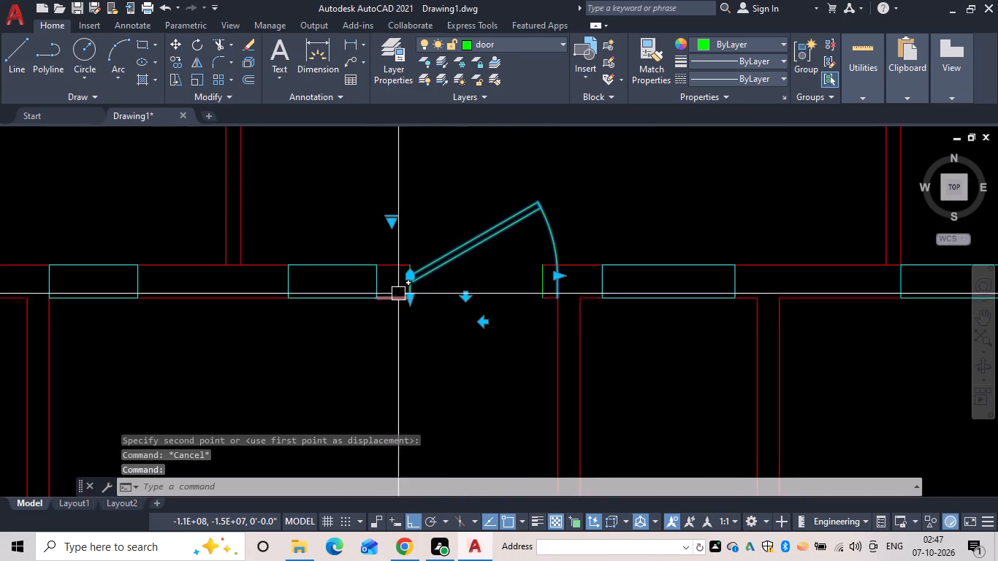
pyautogui.click(389, 221)
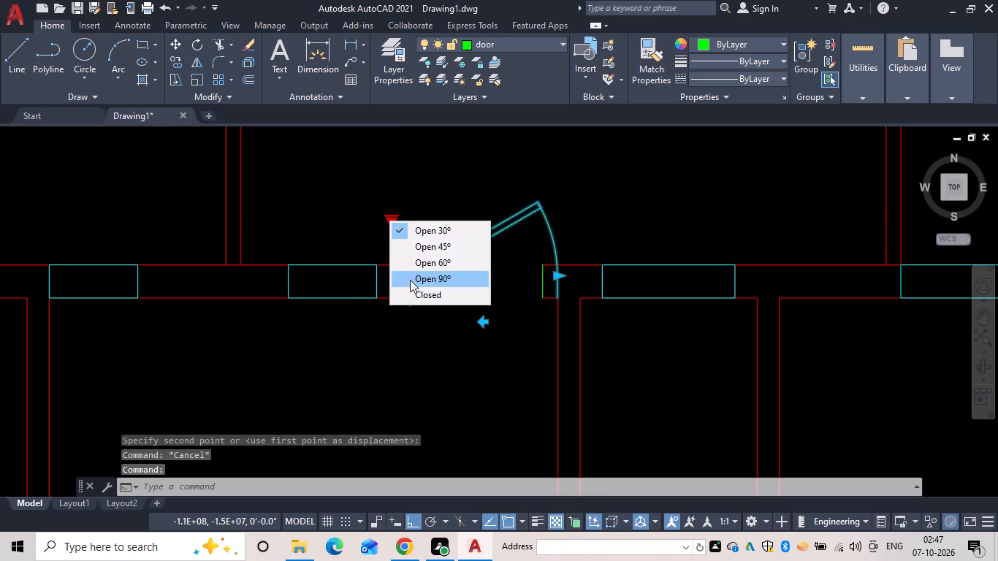
pyautogui.click(410, 280)
pyautogui.scroll(-2, 487, 272)
pyautogui.scroll(2, 511, 280)
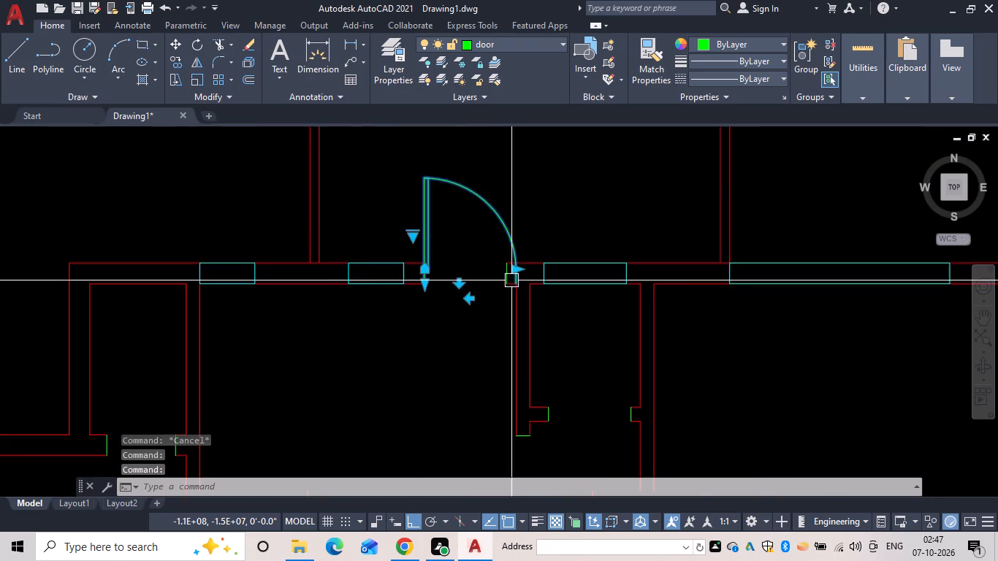
pyautogui.scroll(-3, 473, 262)
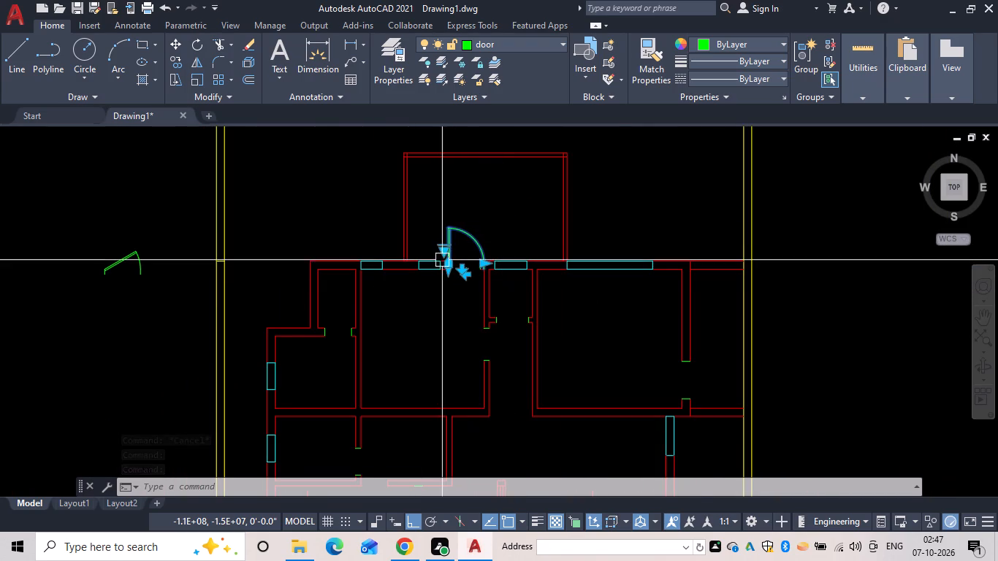
pyautogui.press('Escape')
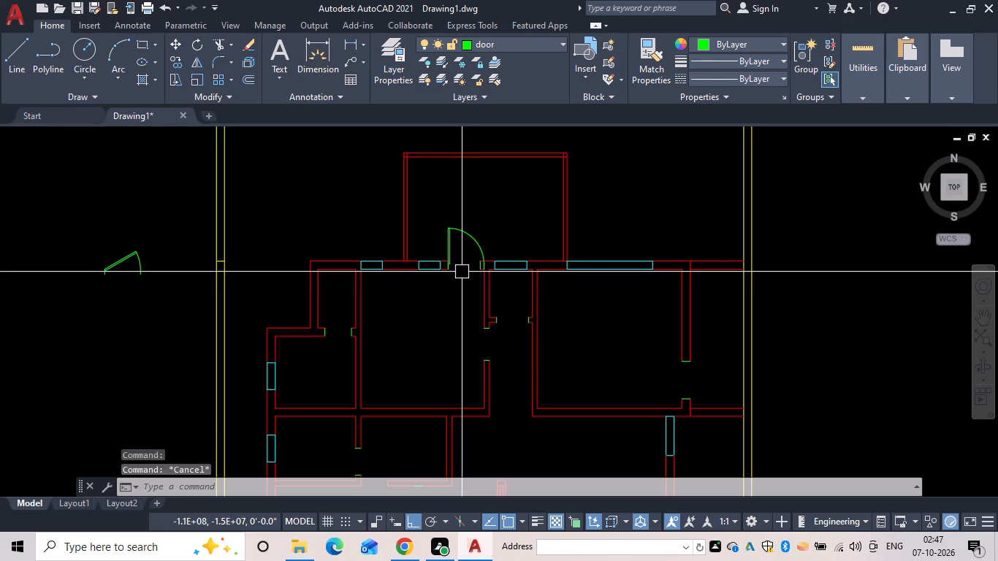
# Scale the upper-wall door block from its hinge-side bottom end, picking the scale distance at the doorway's opposite jamb.
pyautogui.scroll(3, 462, 252)
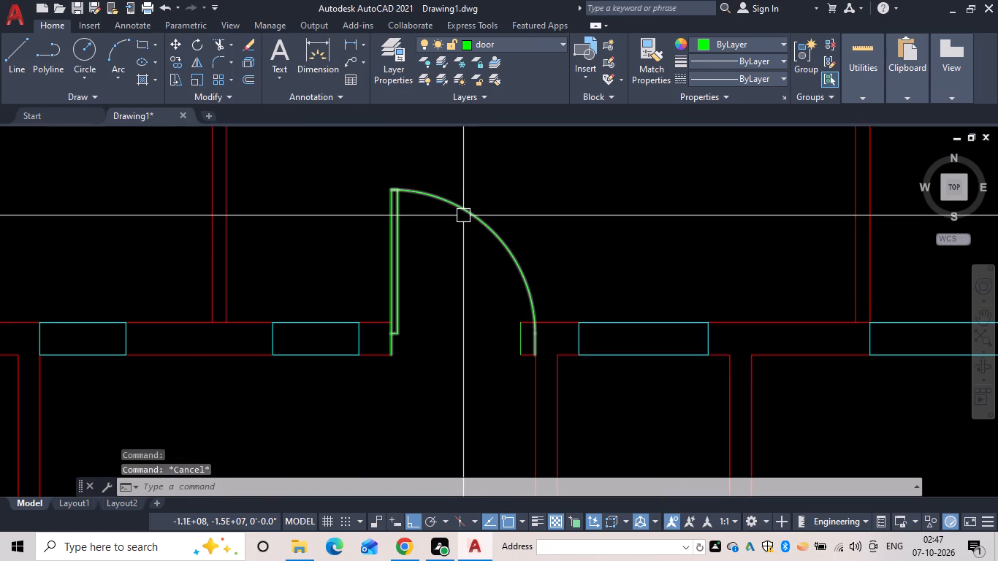
pyautogui.press('Escape')
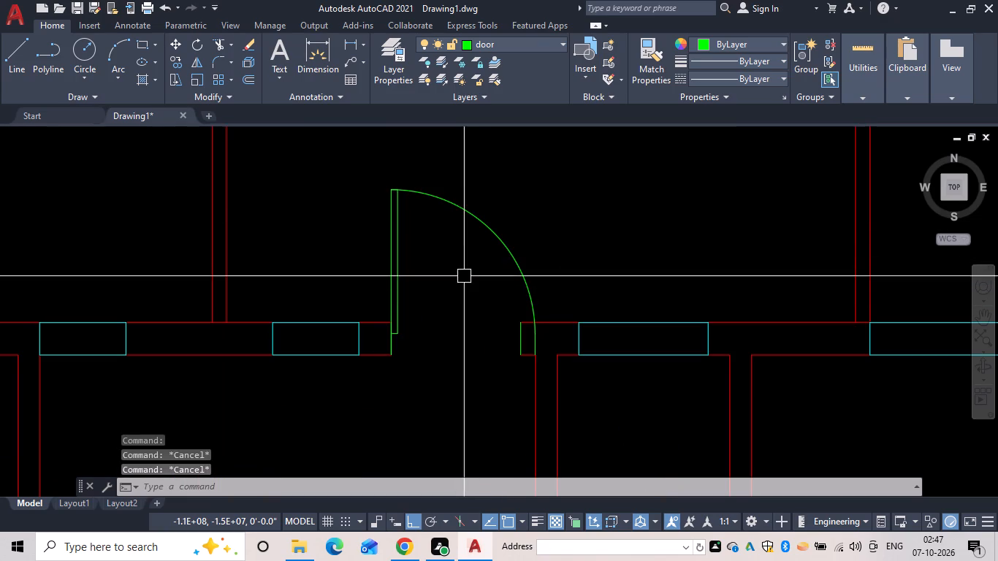
pyautogui.click(492, 236)
pyautogui.press('s')
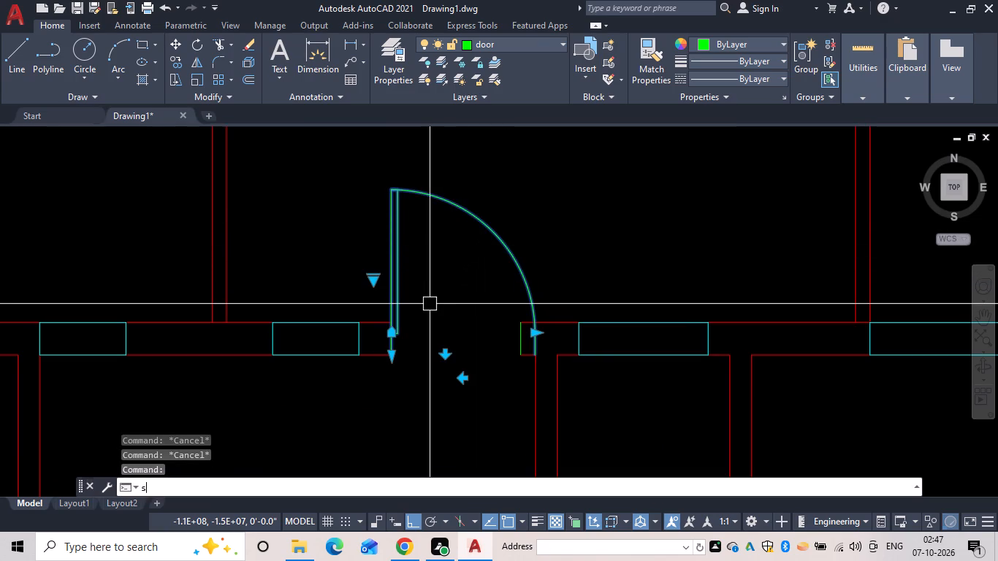
pyautogui.press('c')
pyautogui.press('space')
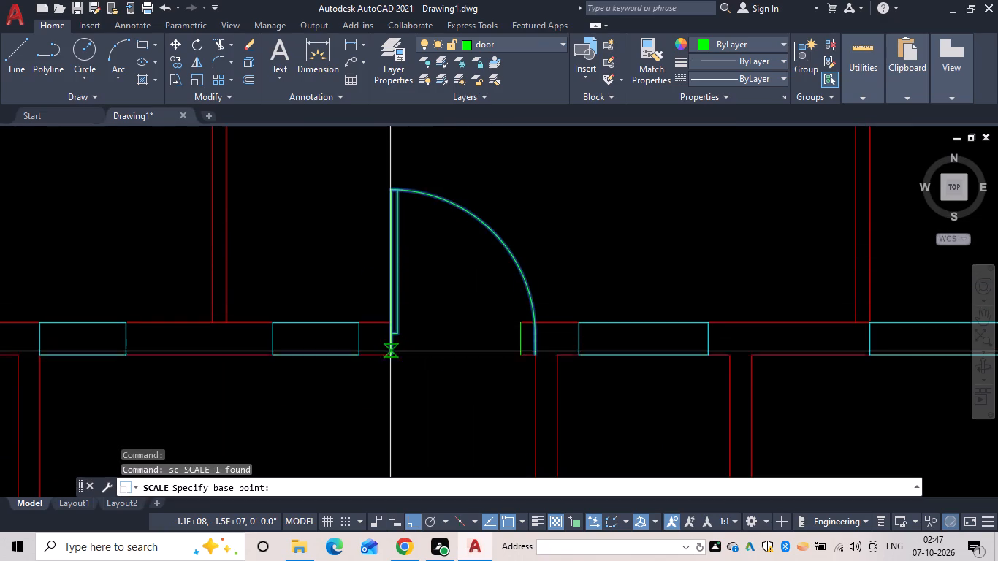
pyautogui.click(392, 359)
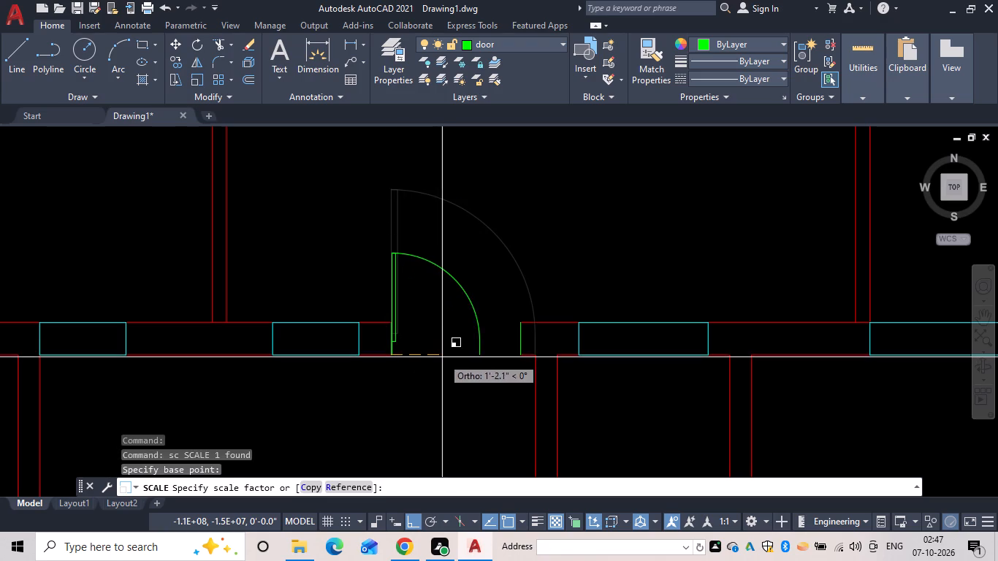
pyautogui.click(516, 354)
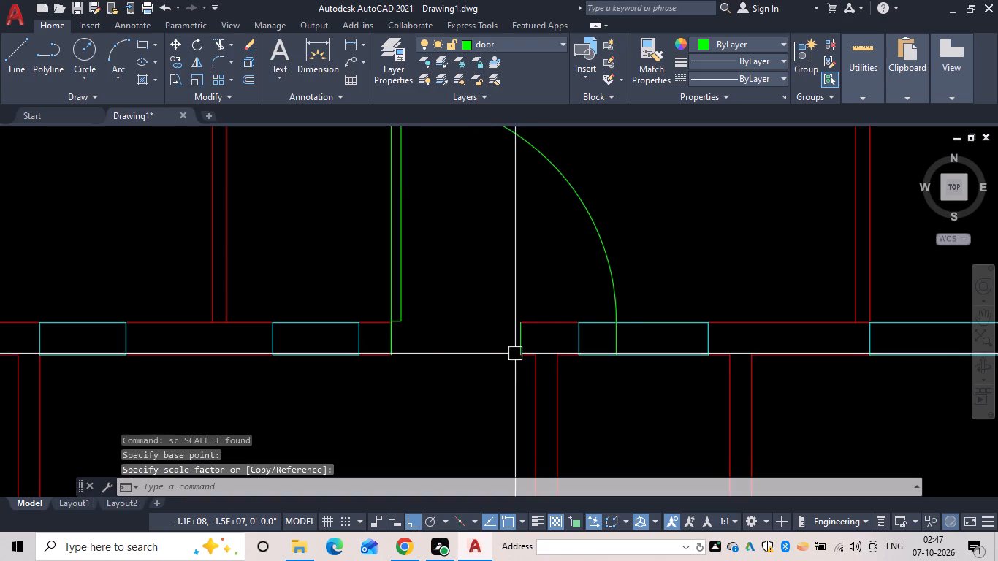
pyautogui.scroll(-2, 581, 265)
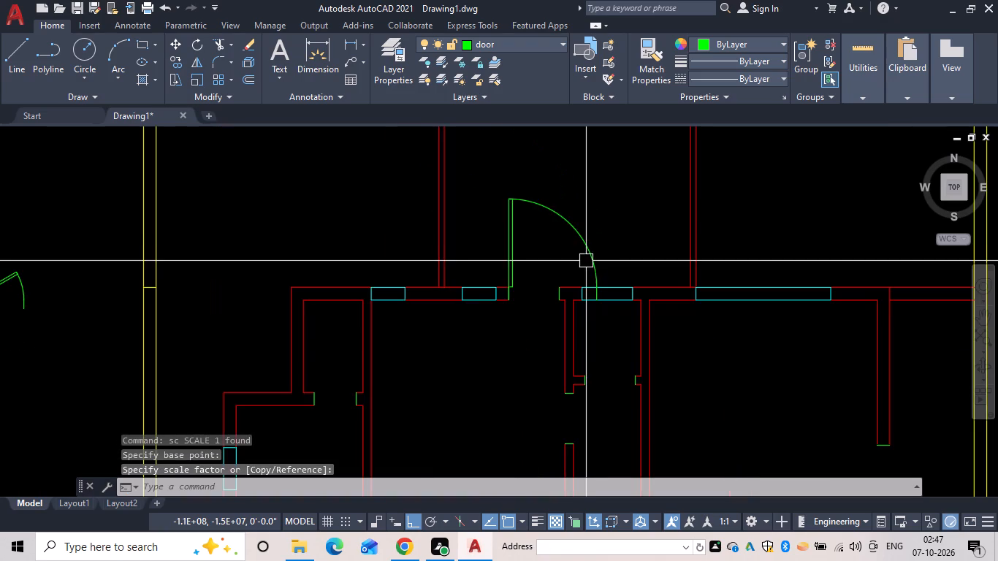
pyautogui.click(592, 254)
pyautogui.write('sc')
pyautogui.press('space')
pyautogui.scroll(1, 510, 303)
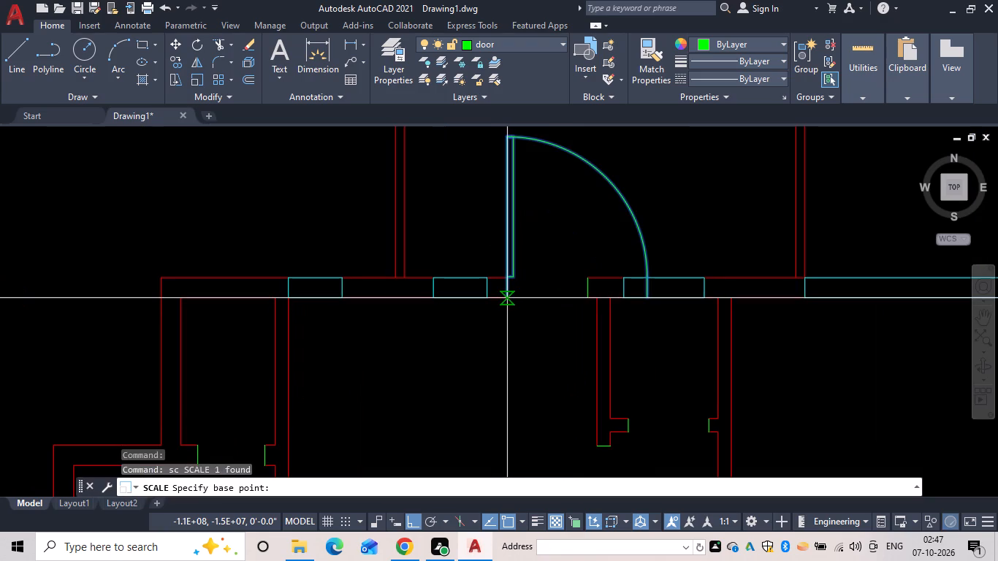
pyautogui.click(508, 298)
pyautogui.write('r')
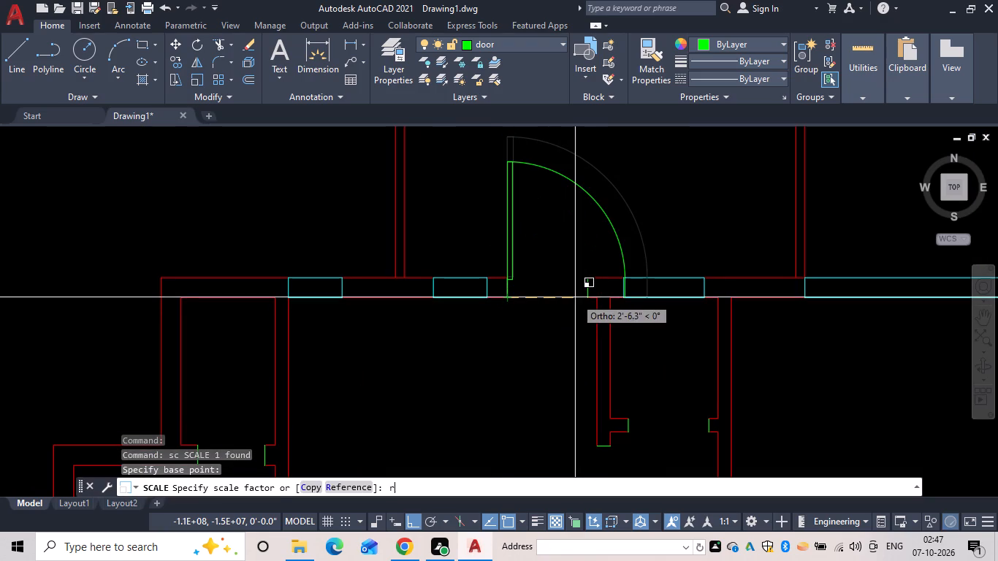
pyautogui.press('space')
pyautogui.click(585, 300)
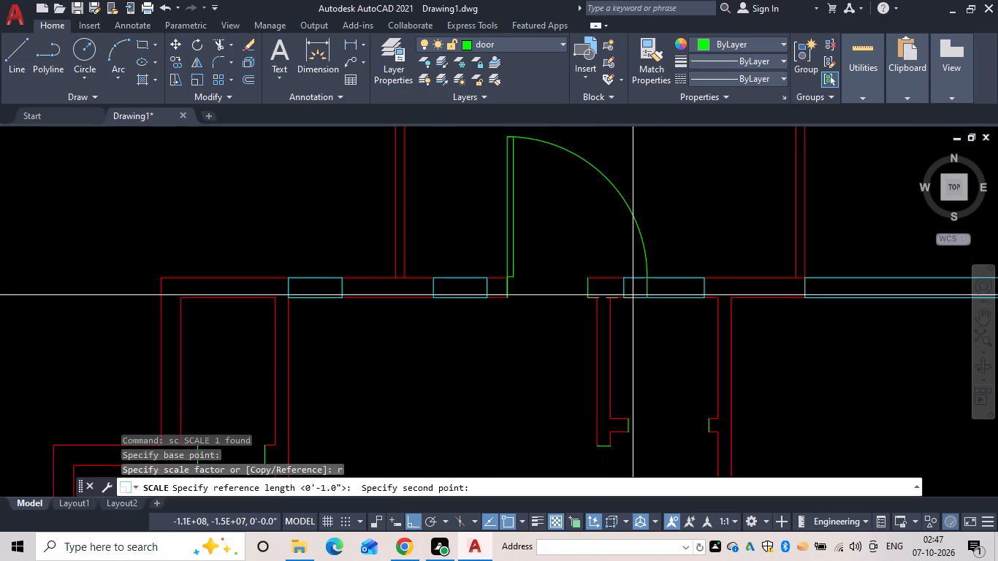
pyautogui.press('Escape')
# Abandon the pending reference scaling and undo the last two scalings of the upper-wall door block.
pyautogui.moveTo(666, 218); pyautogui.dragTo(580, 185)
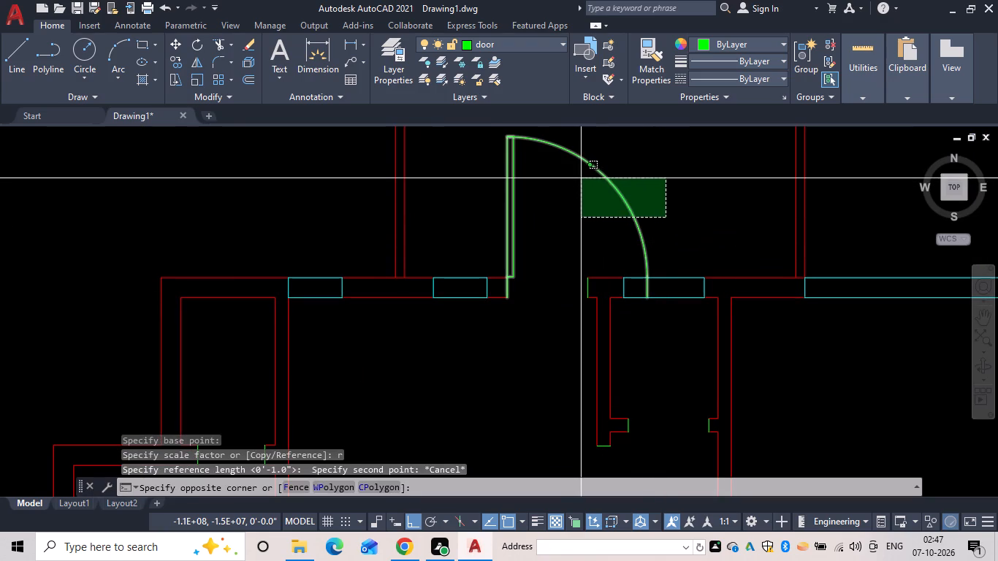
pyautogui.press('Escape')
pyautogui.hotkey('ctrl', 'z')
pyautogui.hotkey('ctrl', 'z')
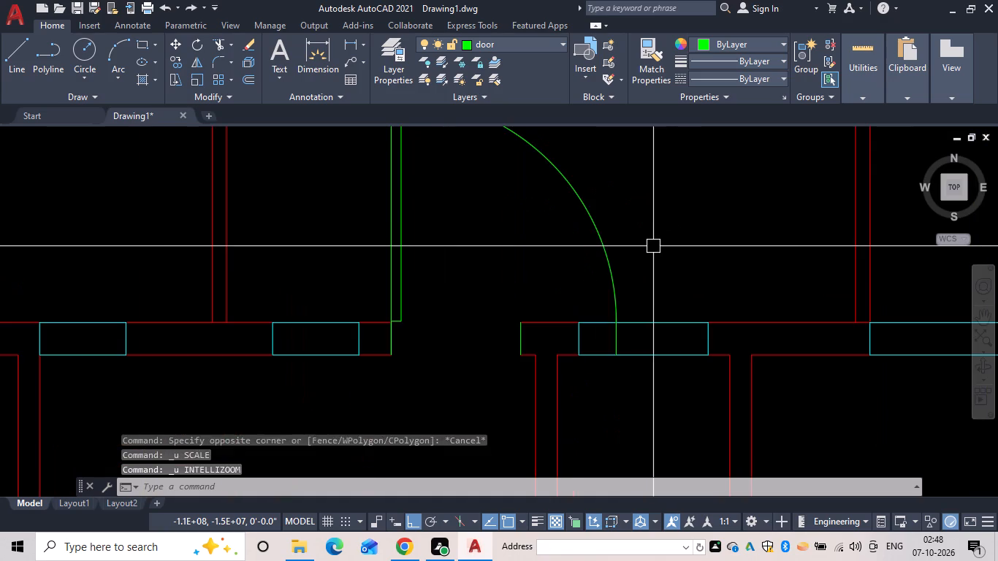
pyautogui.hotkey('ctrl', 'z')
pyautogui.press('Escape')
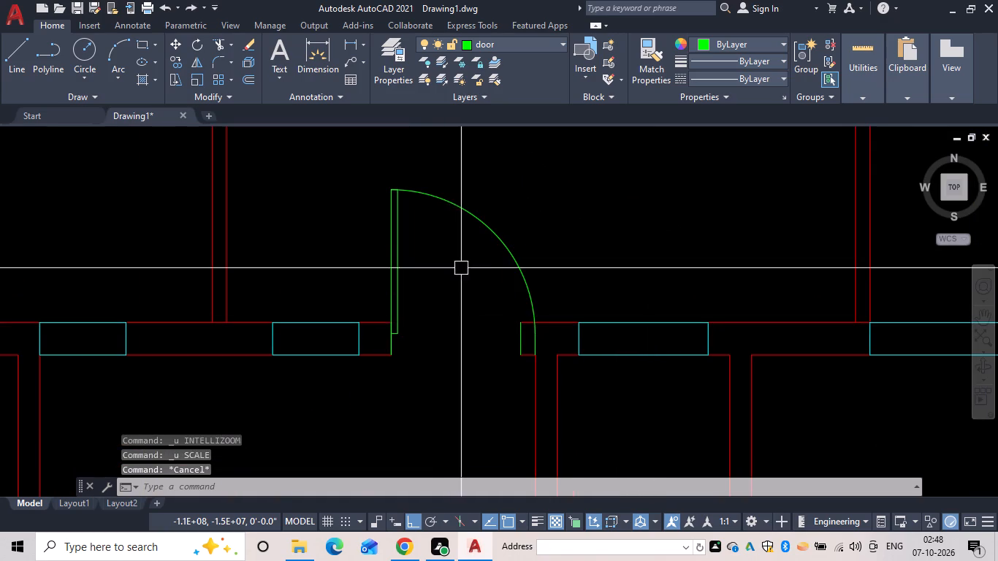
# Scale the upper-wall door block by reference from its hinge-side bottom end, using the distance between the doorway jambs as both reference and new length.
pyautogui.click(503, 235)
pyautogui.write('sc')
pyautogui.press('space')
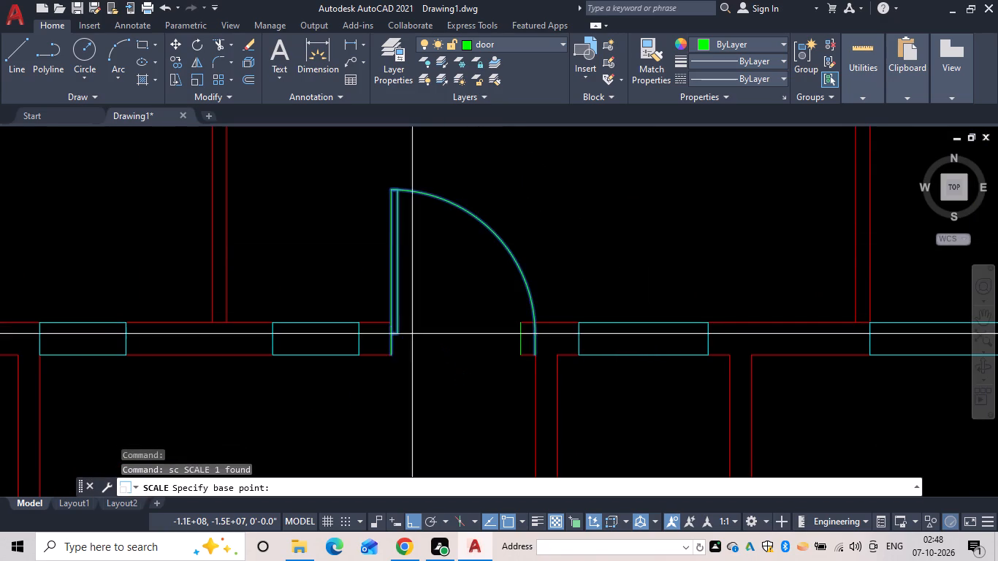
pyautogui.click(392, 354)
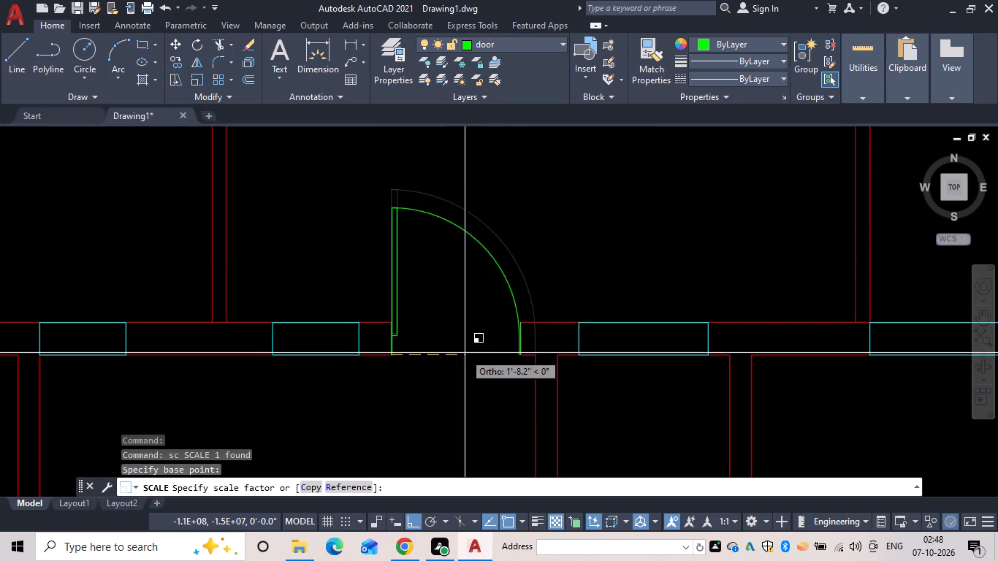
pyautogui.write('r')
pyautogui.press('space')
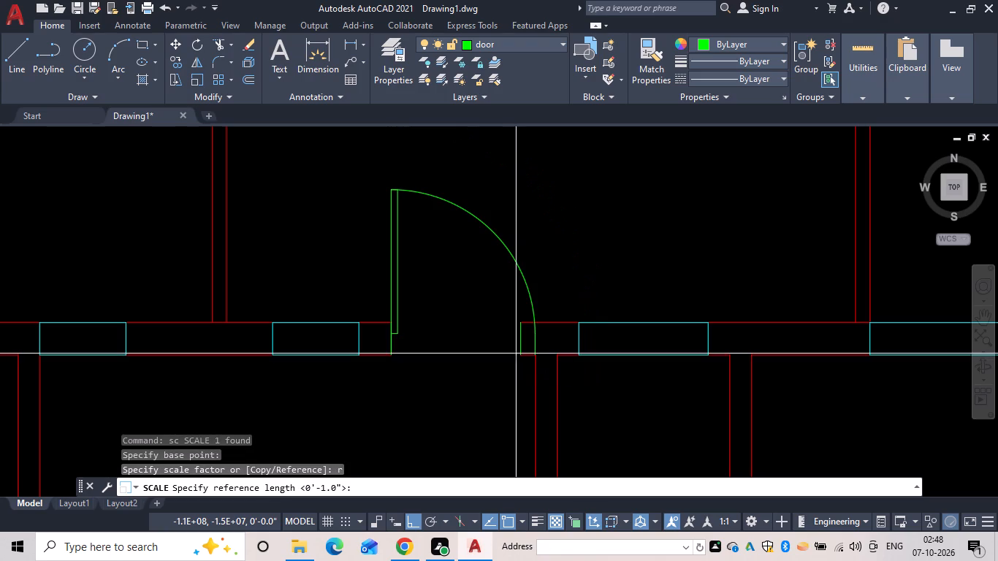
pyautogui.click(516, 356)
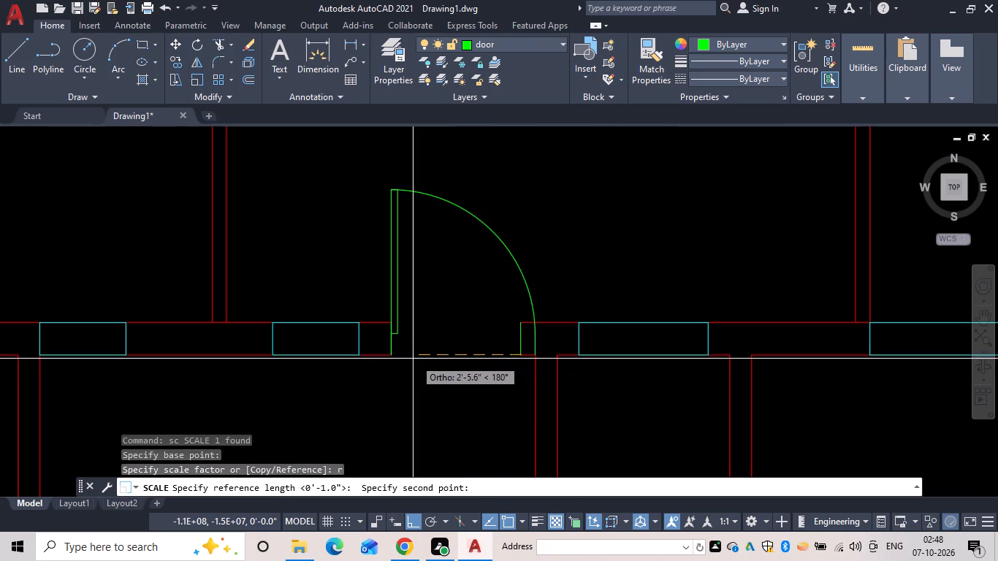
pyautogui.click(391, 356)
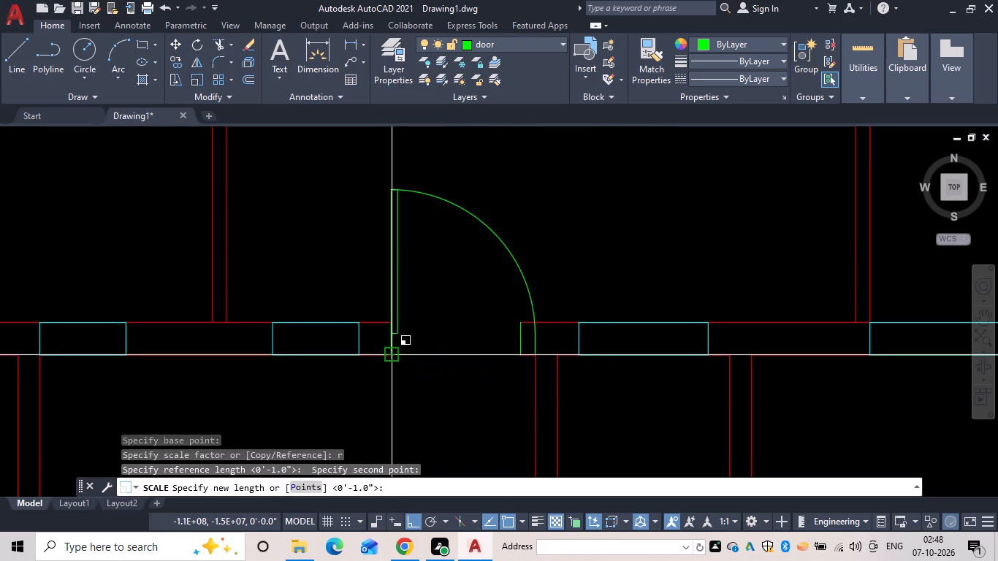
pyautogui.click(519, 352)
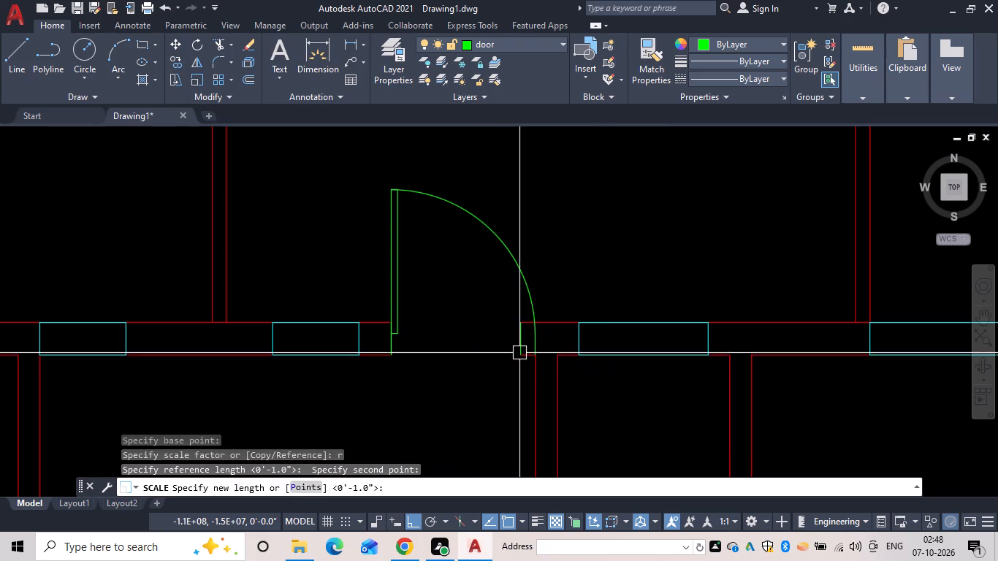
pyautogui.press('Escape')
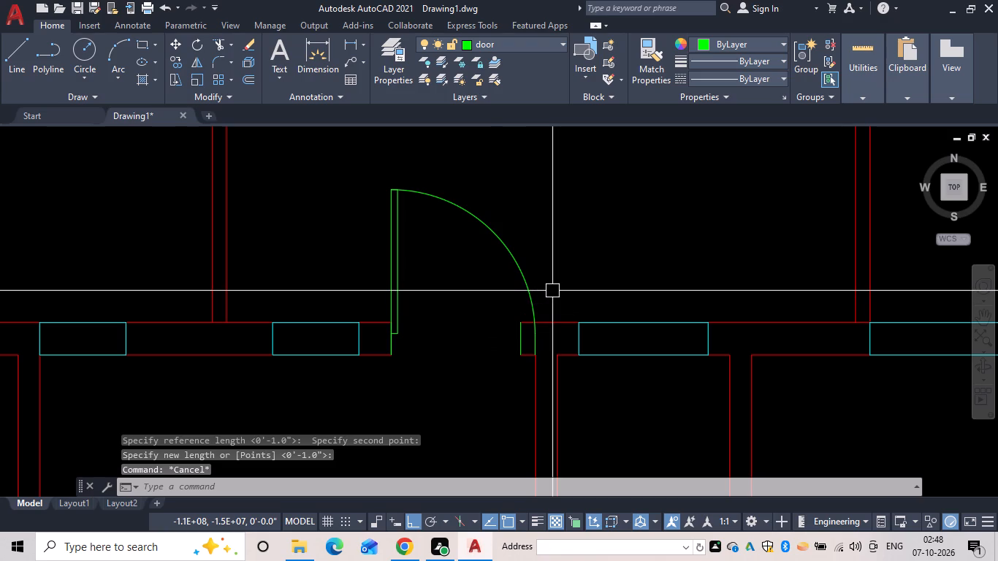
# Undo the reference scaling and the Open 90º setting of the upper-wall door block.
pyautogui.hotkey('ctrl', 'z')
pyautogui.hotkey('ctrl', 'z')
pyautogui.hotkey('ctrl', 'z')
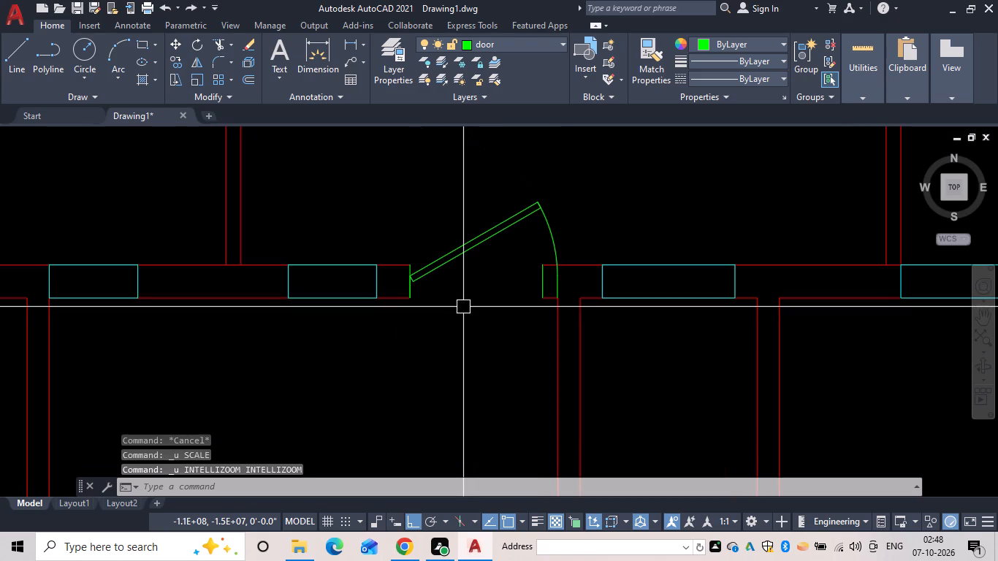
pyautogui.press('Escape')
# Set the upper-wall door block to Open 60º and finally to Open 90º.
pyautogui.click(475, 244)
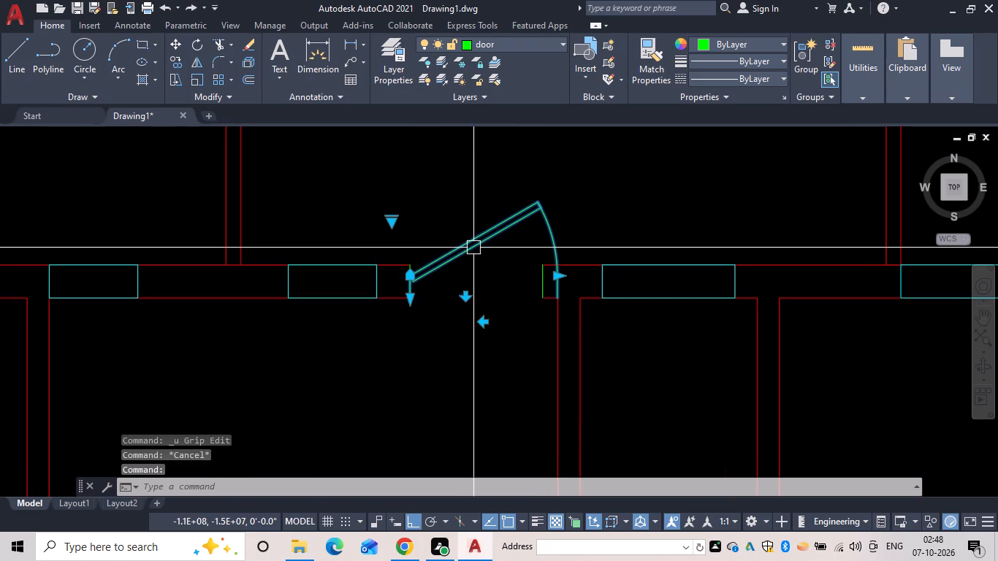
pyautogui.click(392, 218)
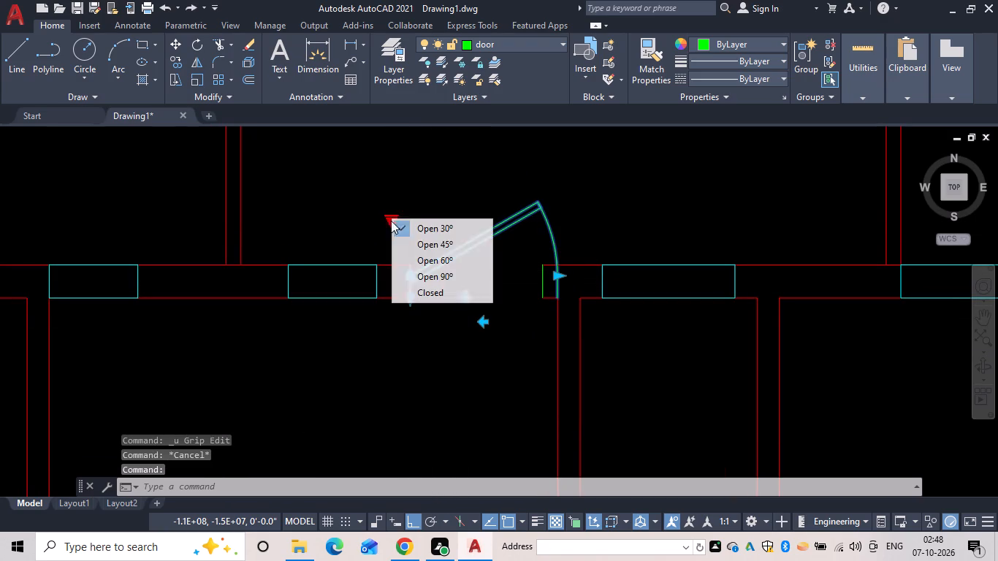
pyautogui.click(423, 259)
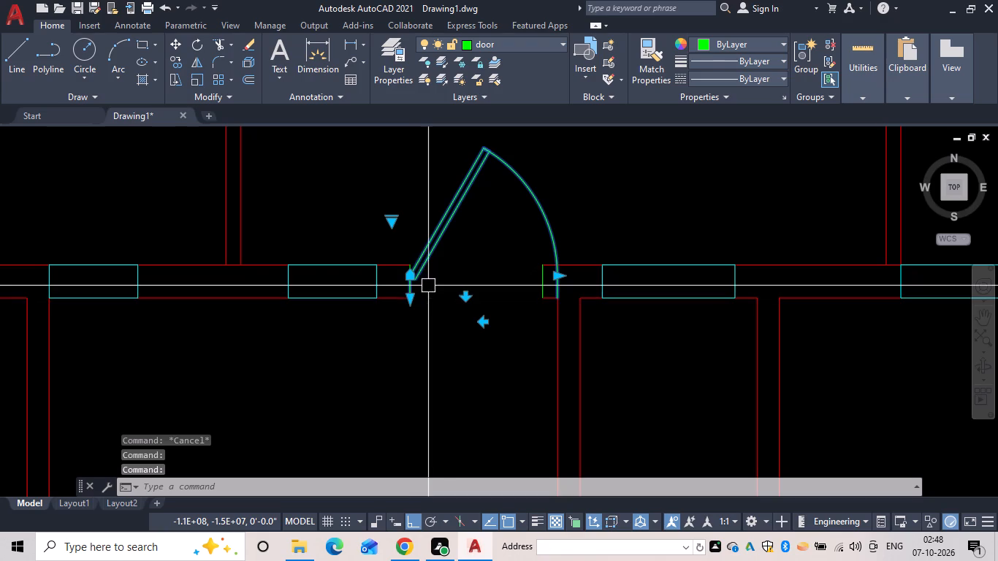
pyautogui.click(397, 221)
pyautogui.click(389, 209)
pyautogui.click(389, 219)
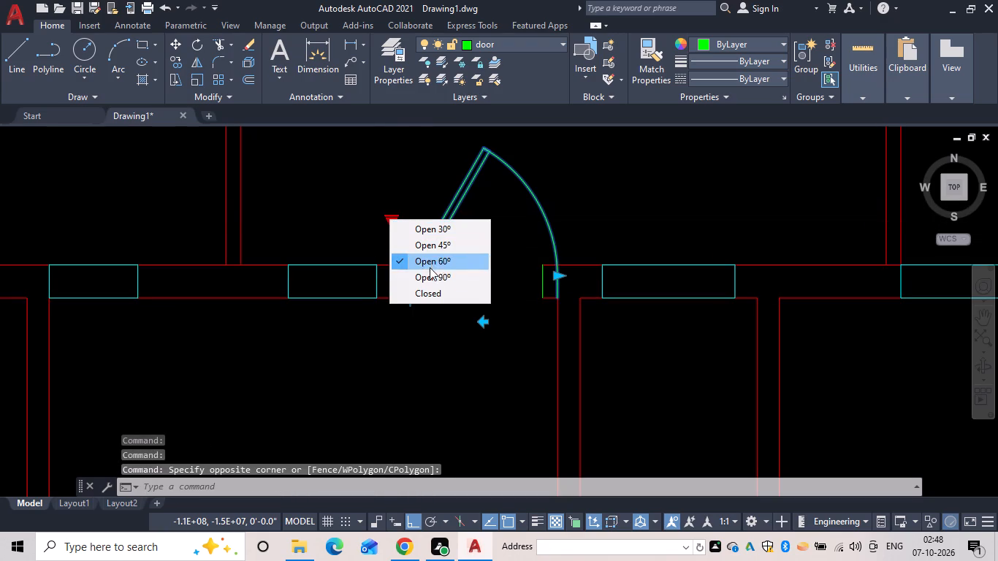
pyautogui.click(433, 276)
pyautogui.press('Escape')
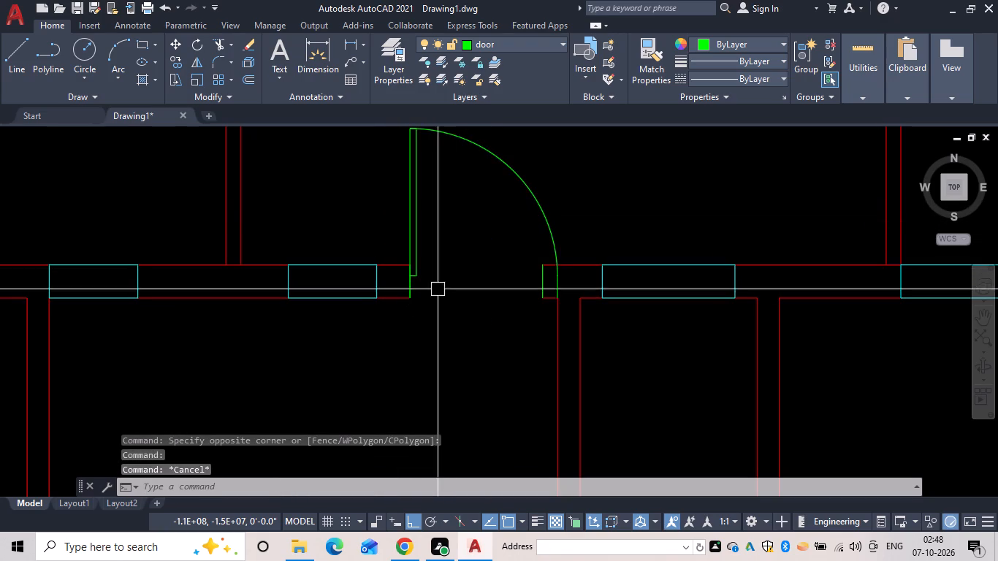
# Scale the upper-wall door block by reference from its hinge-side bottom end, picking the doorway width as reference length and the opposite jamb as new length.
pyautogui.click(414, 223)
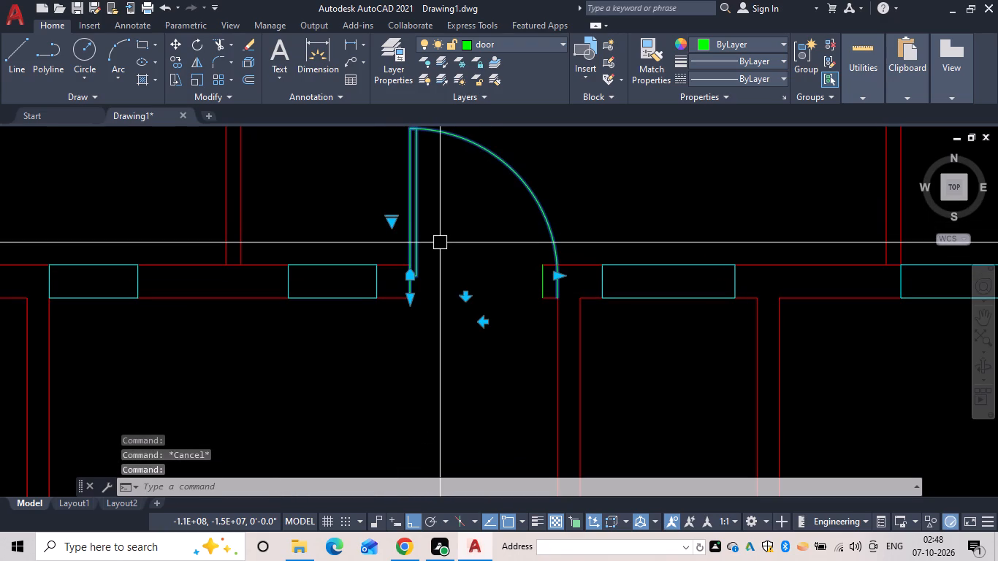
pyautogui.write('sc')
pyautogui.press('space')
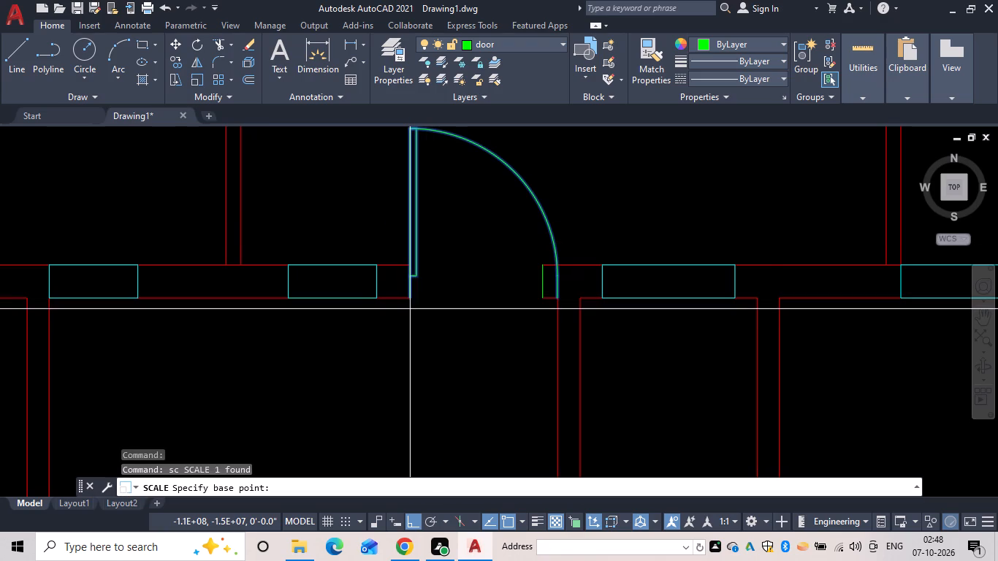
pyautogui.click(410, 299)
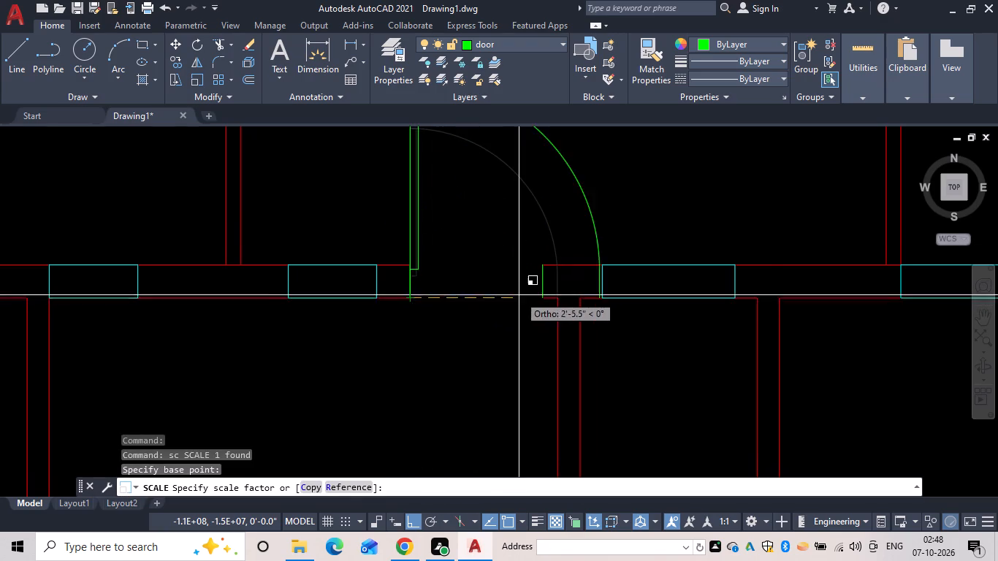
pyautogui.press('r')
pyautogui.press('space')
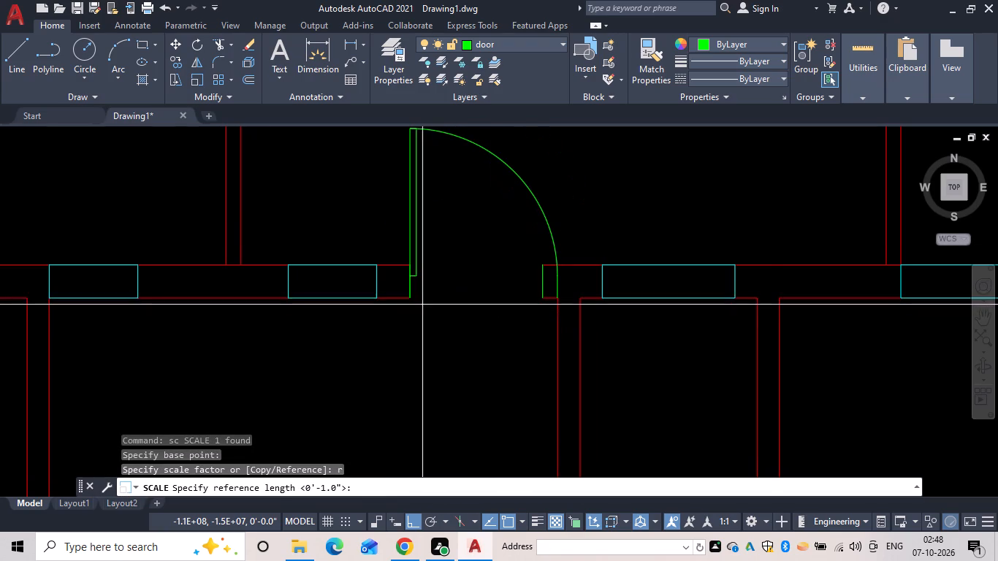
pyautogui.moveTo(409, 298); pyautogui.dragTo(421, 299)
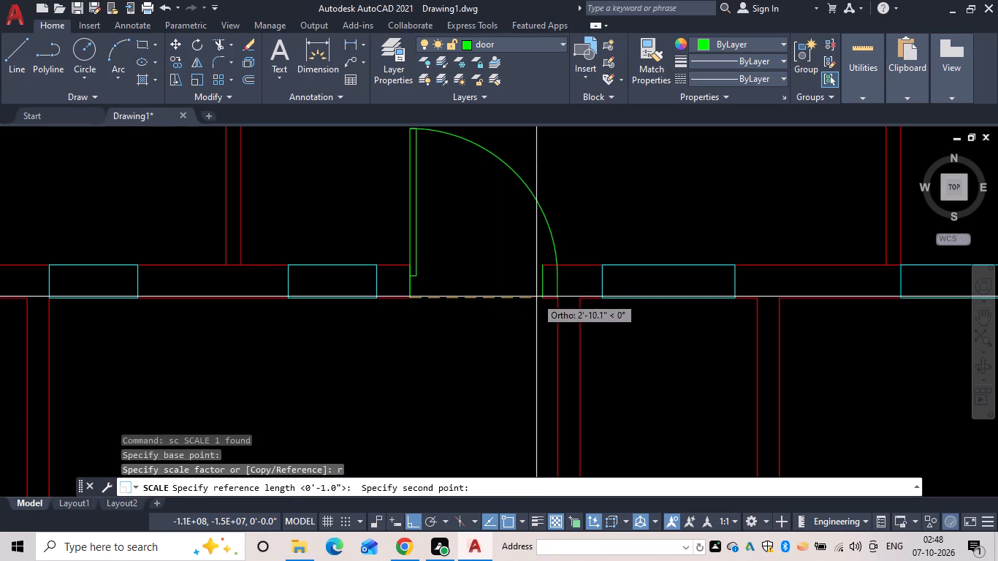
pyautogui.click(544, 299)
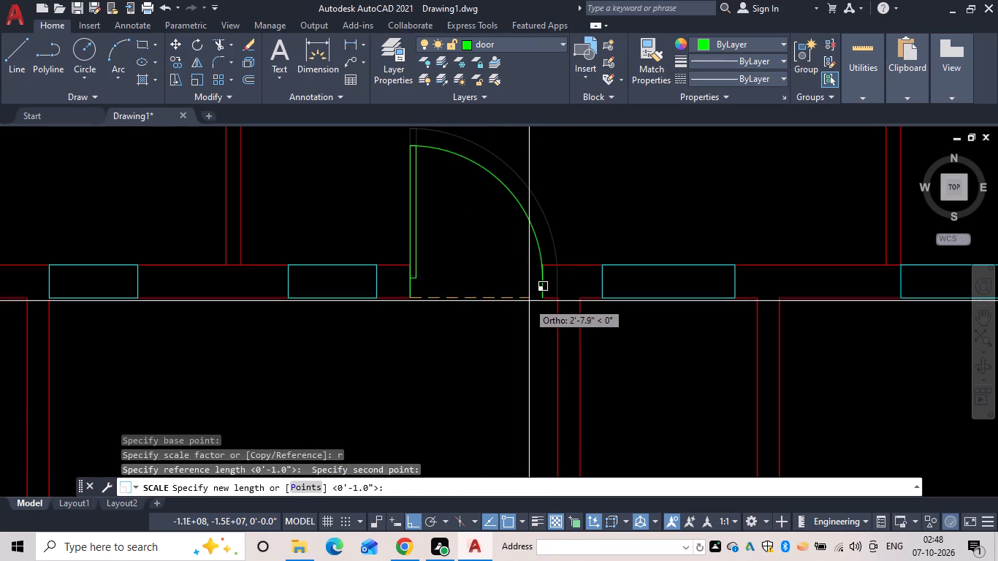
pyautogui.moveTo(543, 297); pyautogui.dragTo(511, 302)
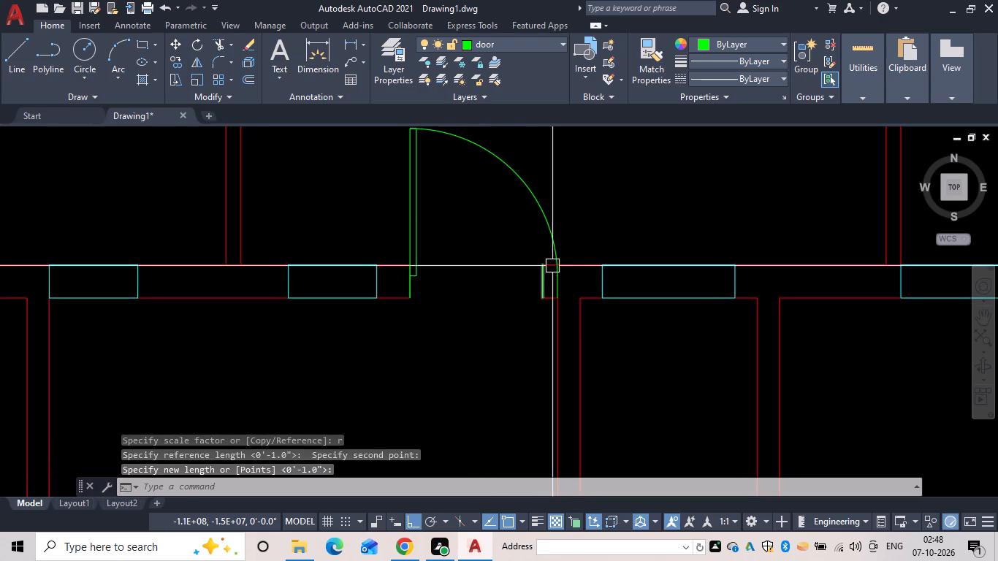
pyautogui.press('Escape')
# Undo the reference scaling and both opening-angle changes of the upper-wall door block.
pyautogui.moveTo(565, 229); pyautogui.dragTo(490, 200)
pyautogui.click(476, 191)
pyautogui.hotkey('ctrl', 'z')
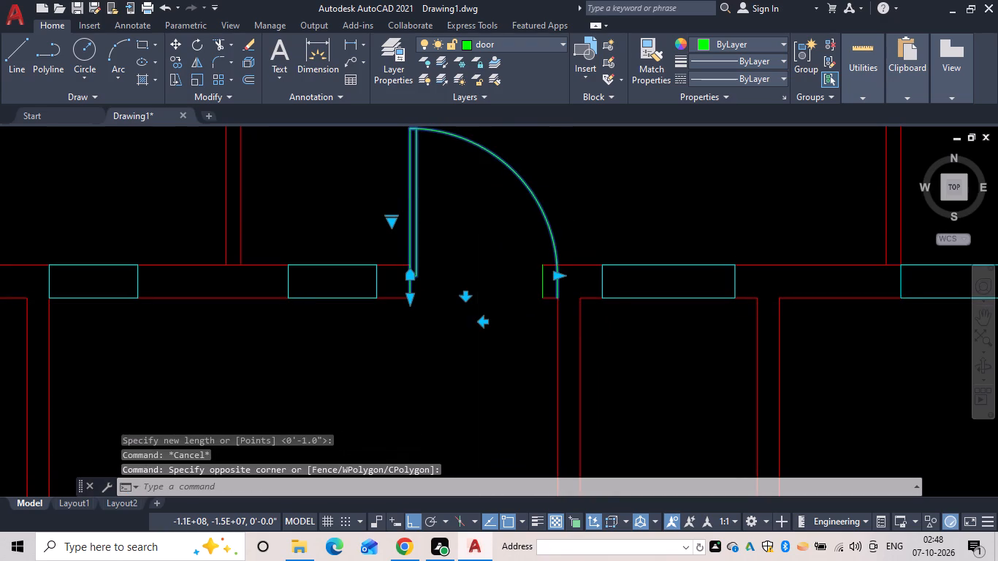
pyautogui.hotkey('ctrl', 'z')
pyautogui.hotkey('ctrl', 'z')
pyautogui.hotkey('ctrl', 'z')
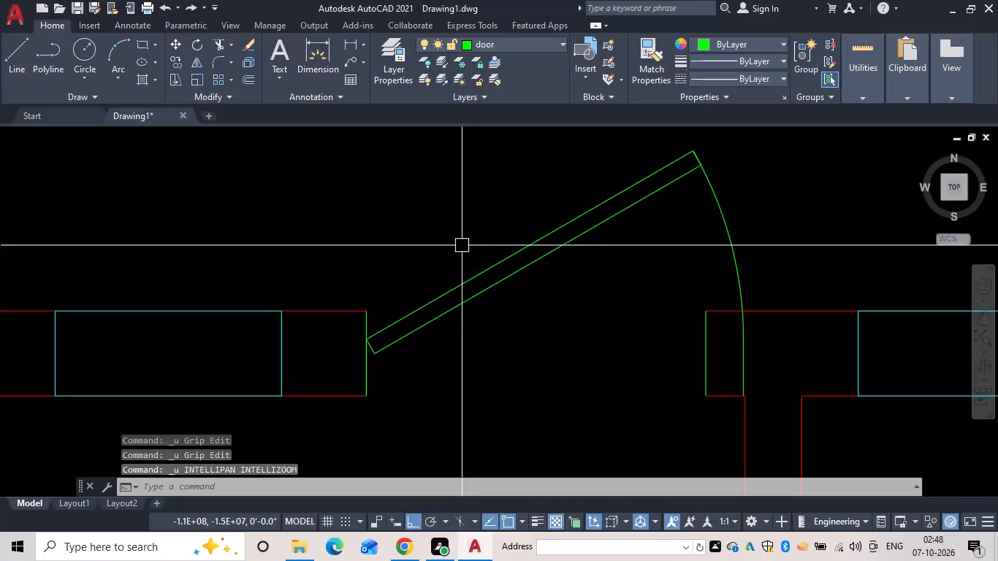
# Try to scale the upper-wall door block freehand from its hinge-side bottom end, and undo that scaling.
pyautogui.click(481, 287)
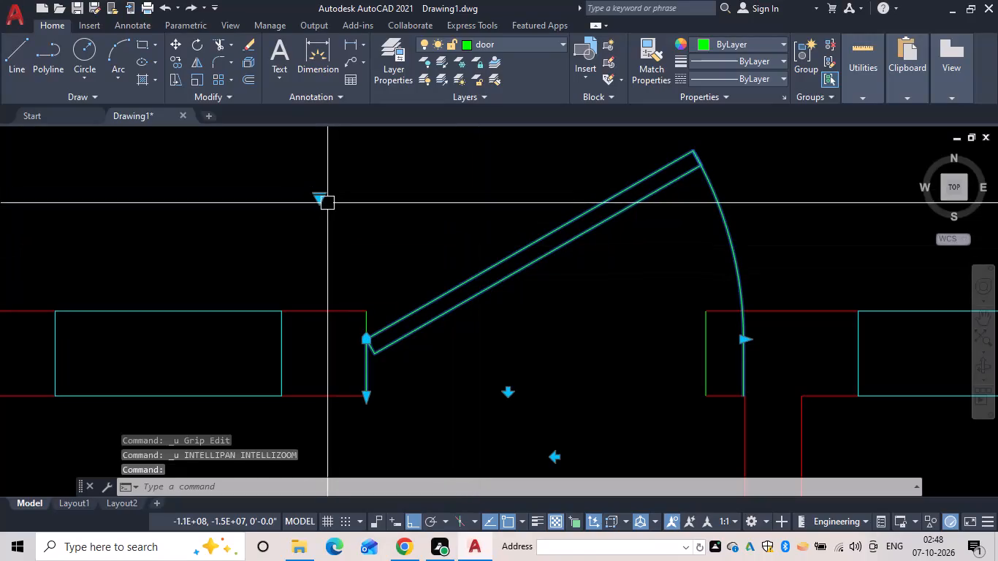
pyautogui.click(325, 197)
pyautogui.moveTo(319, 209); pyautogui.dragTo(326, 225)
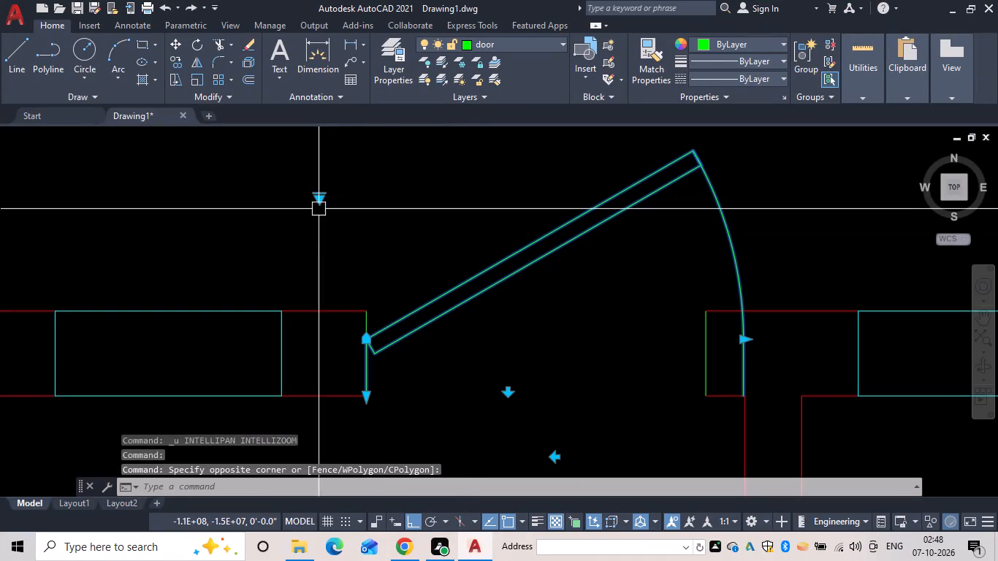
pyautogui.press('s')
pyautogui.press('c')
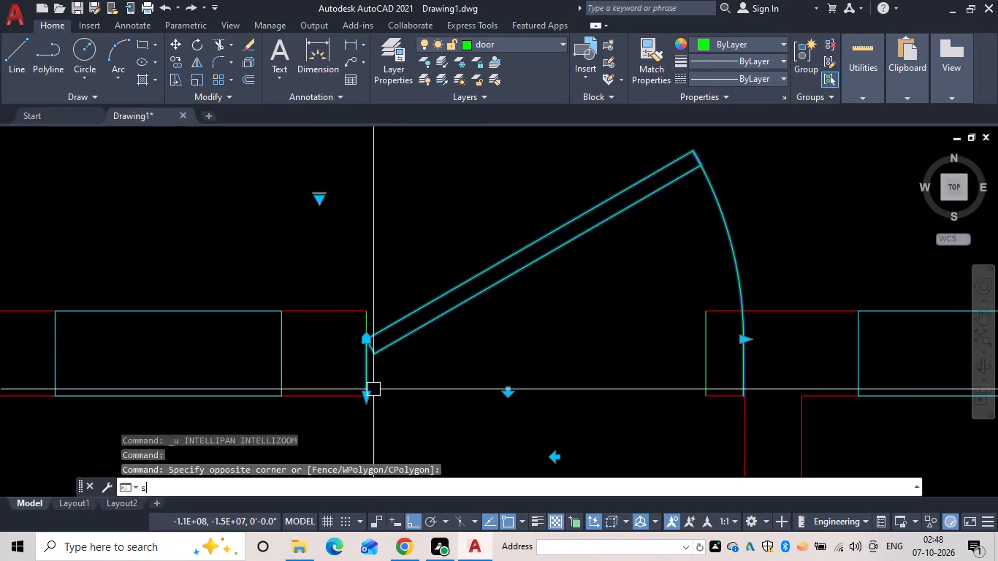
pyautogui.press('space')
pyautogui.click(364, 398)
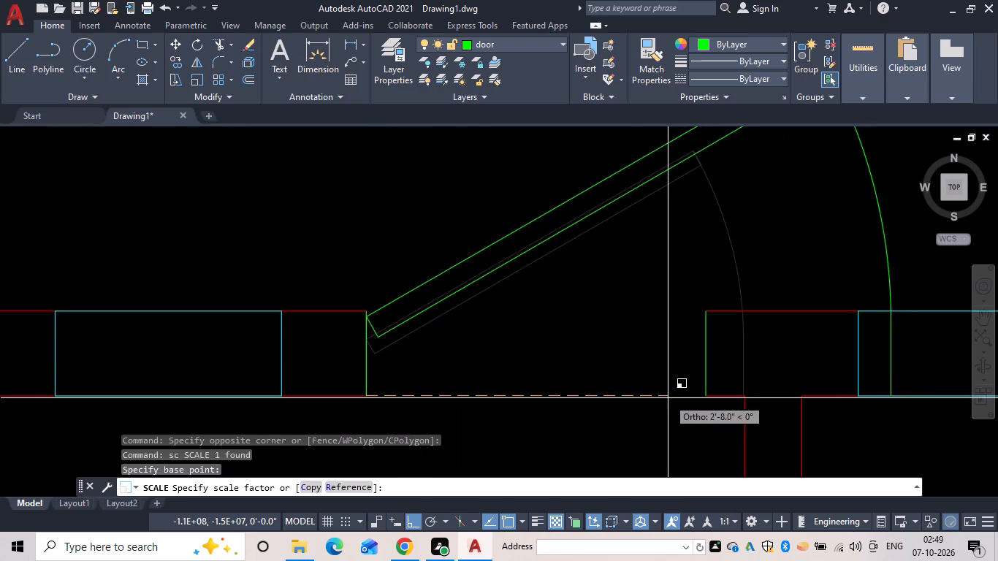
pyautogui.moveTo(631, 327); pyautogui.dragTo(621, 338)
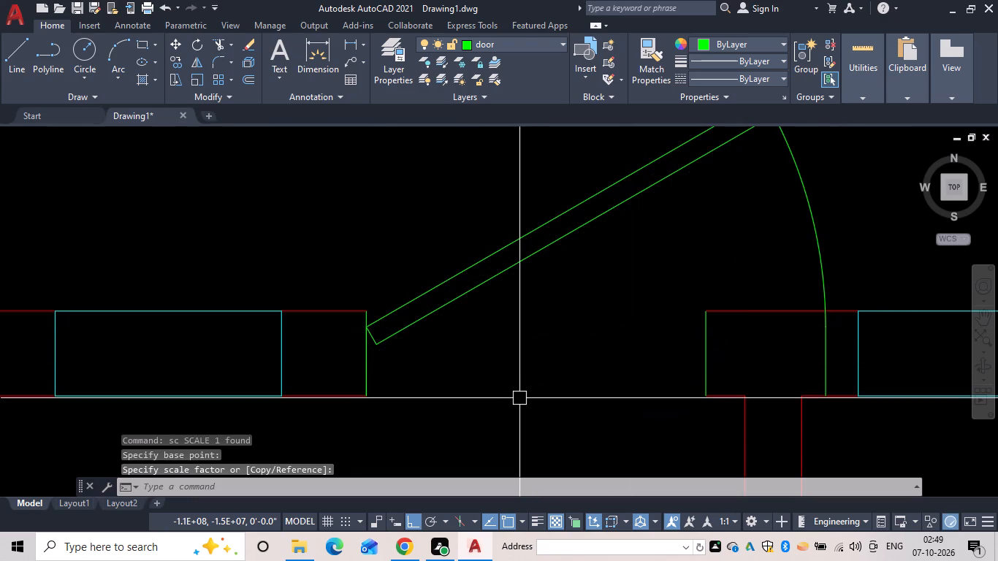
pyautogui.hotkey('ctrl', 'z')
# Scale the upper-wall door block by reference from its hinge-side bottom end, using a point inside the doorway for reference length and the opposite jamb for new length.
pyautogui.scroll(-3, 542, 385)
pyautogui.moveTo(547, 379); pyautogui.dragTo(500, 259, button='middle')
pyautogui.press('Escape')
pyautogui.click(495, 239)
pyautogui.press('s')
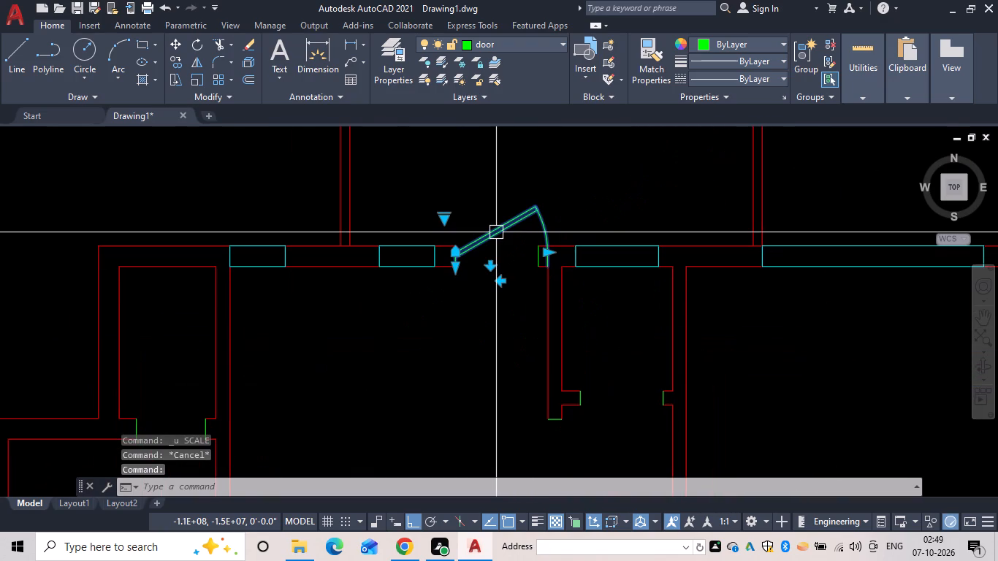
pyautogui.press('c')
pyautogui.press('space')
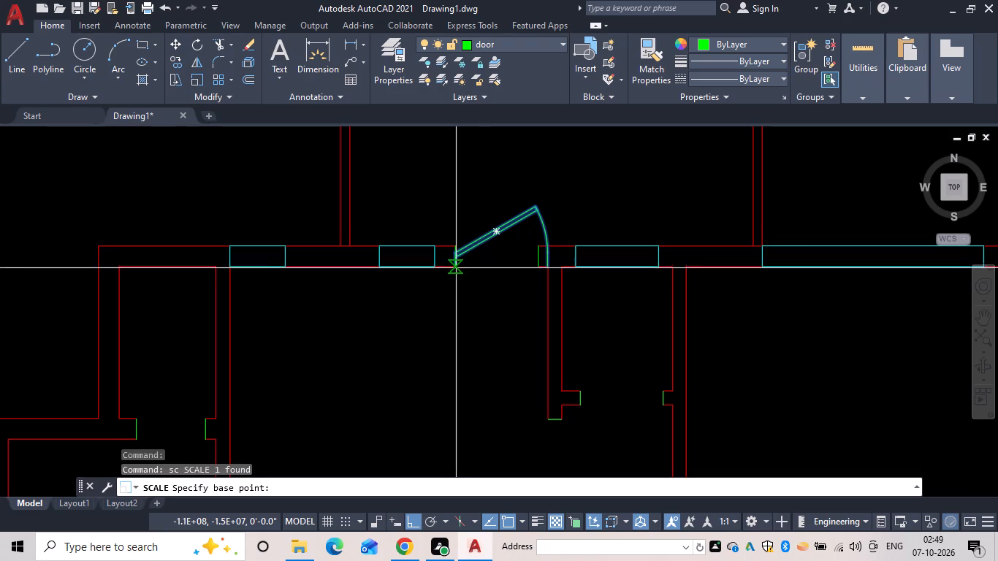
pyautogui.click(456, 267)
pyautogui.write('r')
pyautogui.press('space')
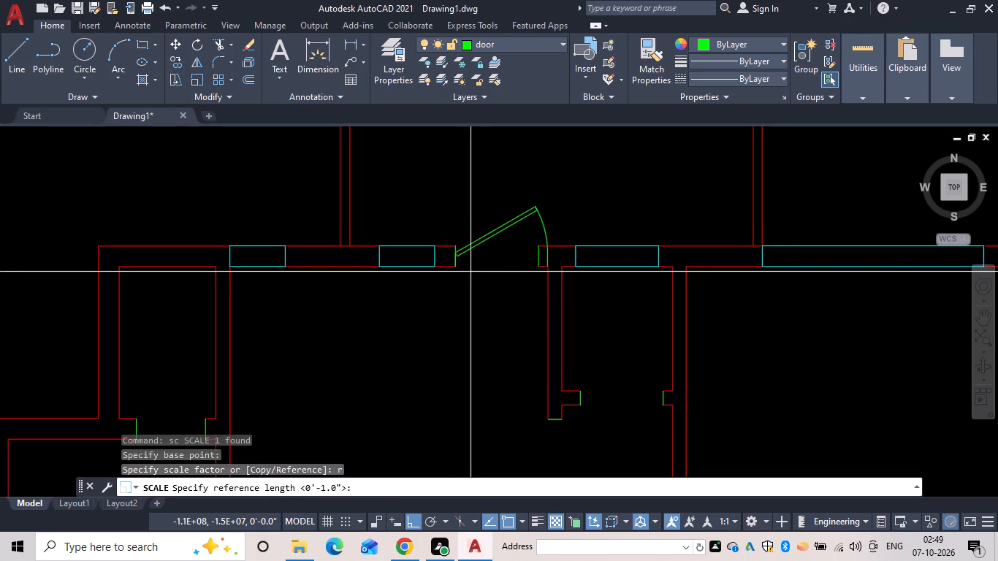
pyautogui.click(452, 264)
pyautogui.click(520, 267)
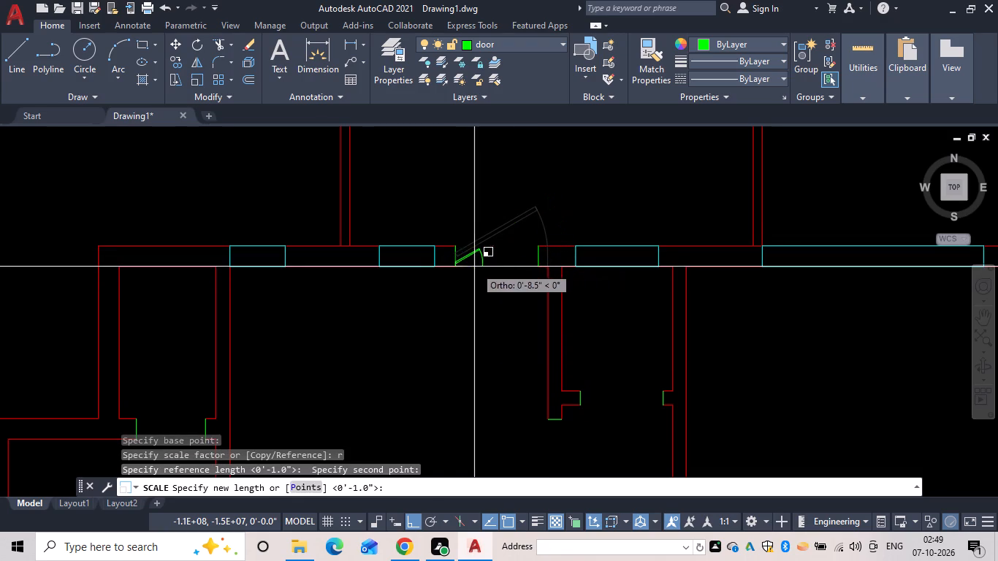
pyautogui.click(454, 267)
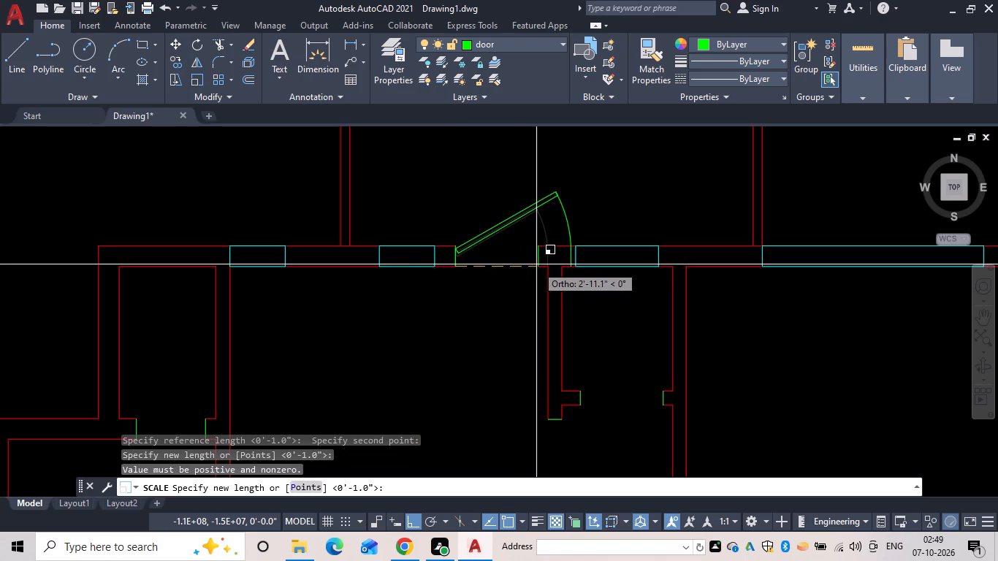
pyautogui.click(541, 265)
pyautogui.press('Escape')
# Move the scaled door block out of the upper wall into the open space above its doorway.
pyautogui.moveTo(597, 218); pyautogui.dragTo(549, 209)
pyautogui.click(506, 191)
pyautogui.press('m')
pyautogui.press('space')
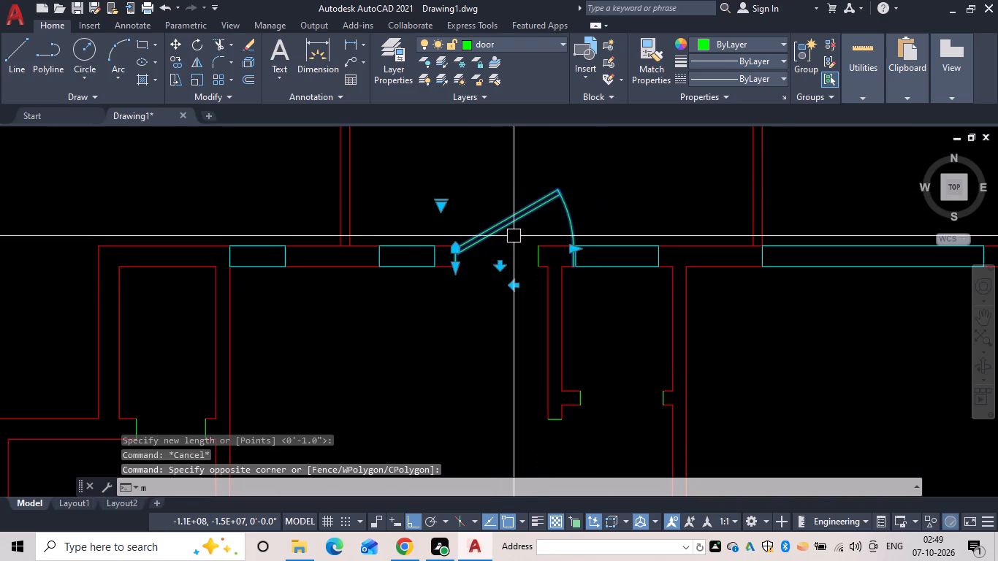
pyautogui.click(513, 221)
pyautogui.moveTo(504, 188); pyautogui.dragTo(526, 289, button='middle')
pyautogui.click(503, 208)
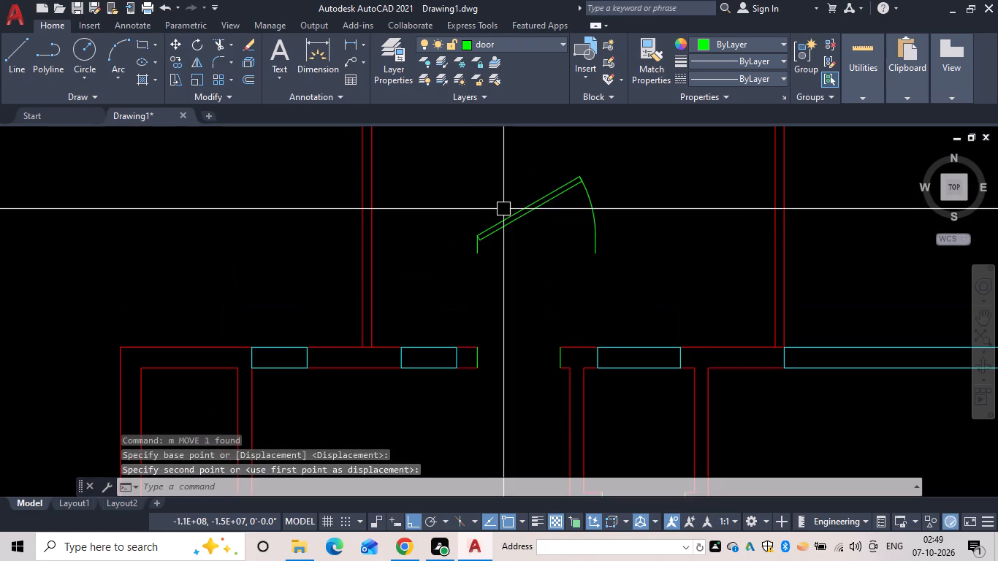
pyautogui.press('Escape')
# Rotate the door block 270° about a point on its swing arc.
pyautogui.press('r')
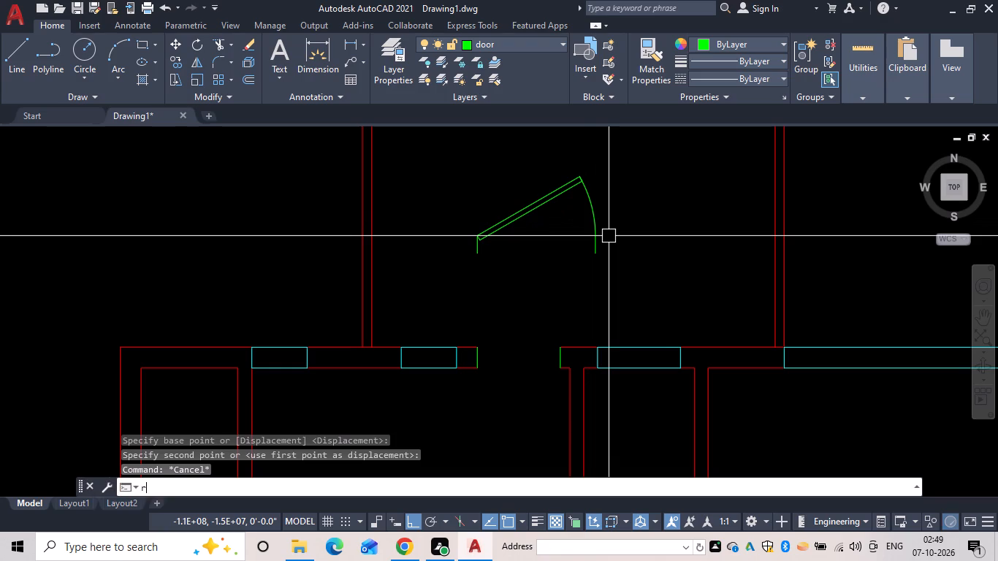
pyautogui.press('o')
pyautogui.press('m')
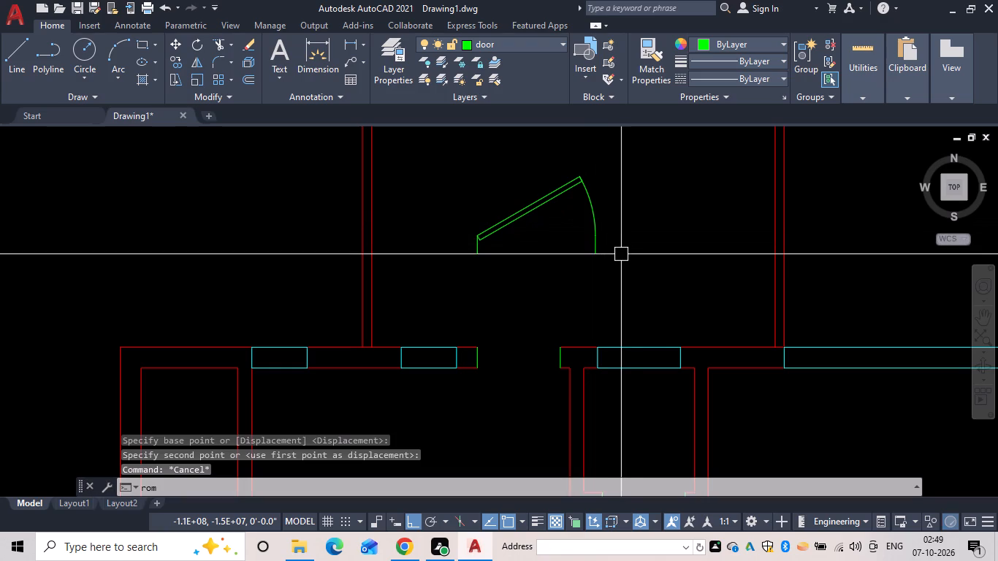
pyautogui.press('BackSpace')
pyautogui.press('space')
pyautogui.click(635, 254)
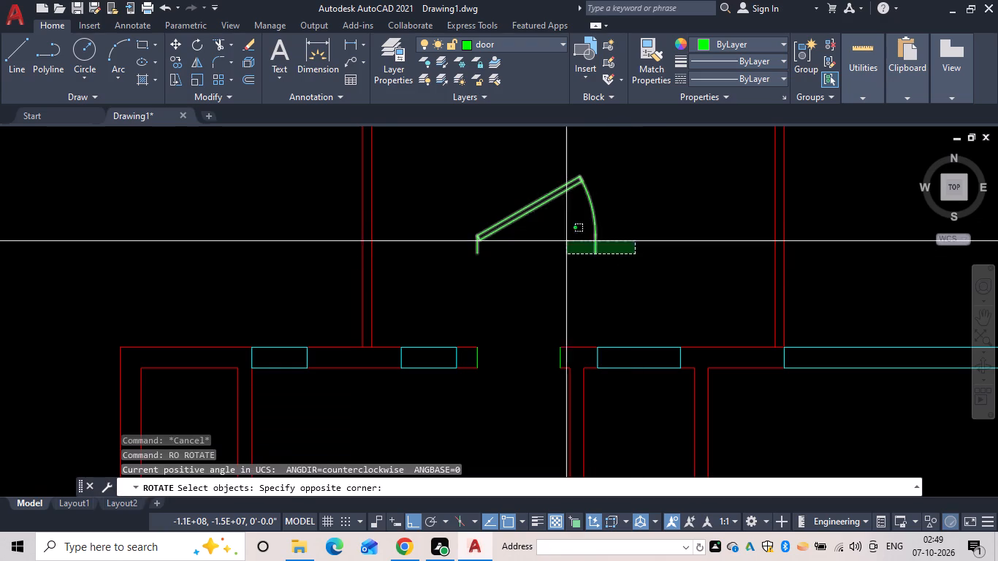
pyautogui.moveTo(527, 164); pyautogui.dragTo(531, 163)
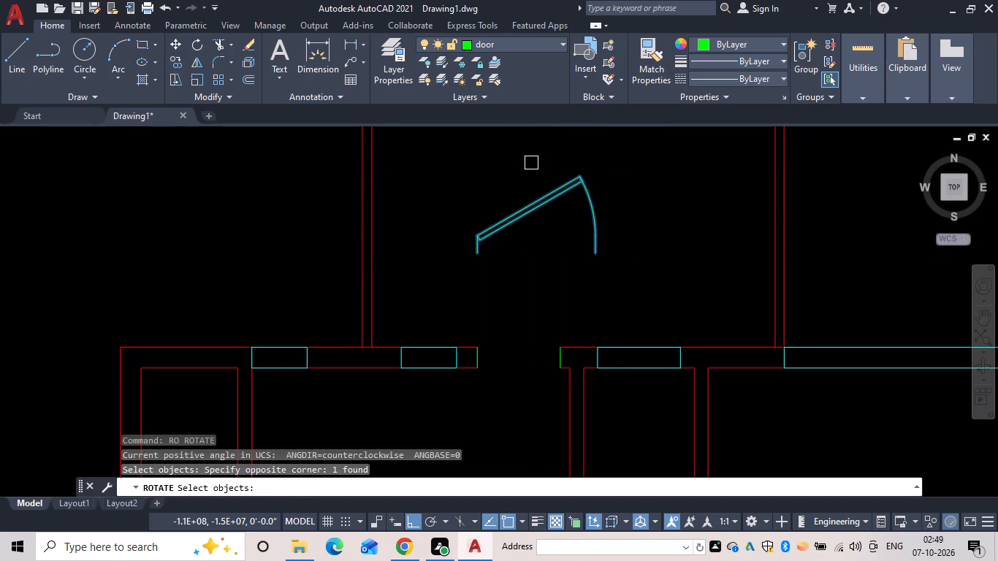
pyautogui.moveTo(531, 163); pyautogui.dragTo(534, 164)
pyautogui.press('space')
pyautogui.click(595, 229)
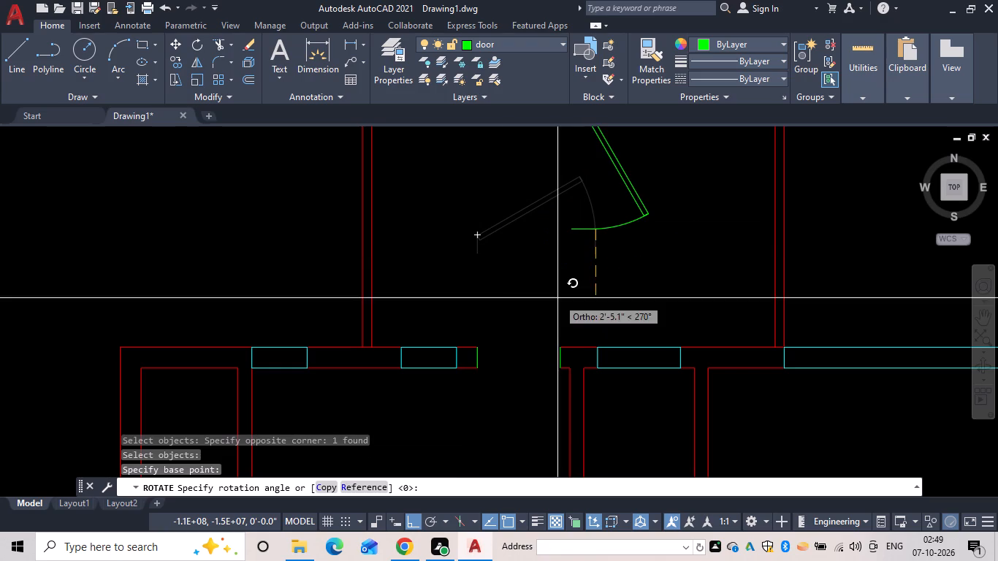
pyautogui.click(540, 324)
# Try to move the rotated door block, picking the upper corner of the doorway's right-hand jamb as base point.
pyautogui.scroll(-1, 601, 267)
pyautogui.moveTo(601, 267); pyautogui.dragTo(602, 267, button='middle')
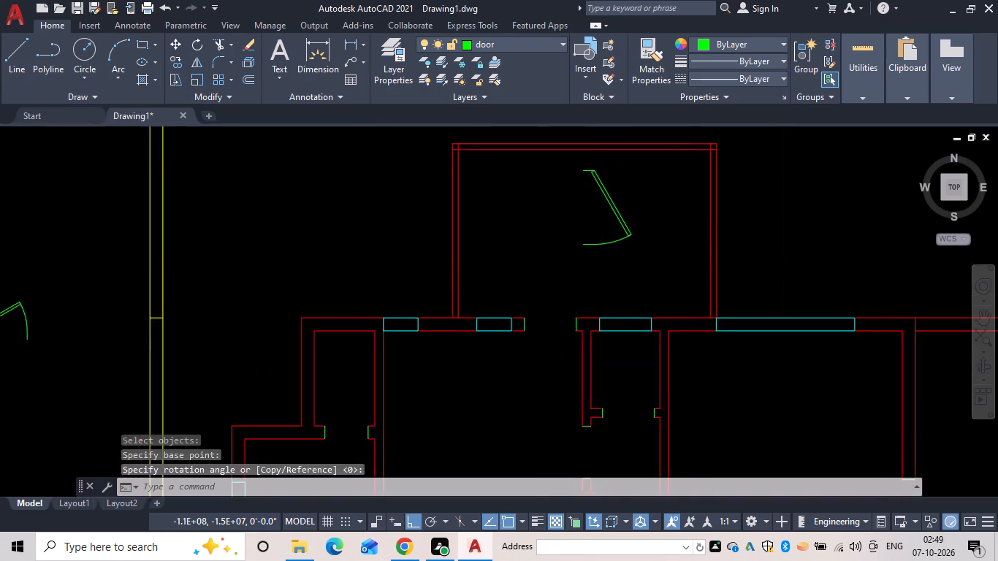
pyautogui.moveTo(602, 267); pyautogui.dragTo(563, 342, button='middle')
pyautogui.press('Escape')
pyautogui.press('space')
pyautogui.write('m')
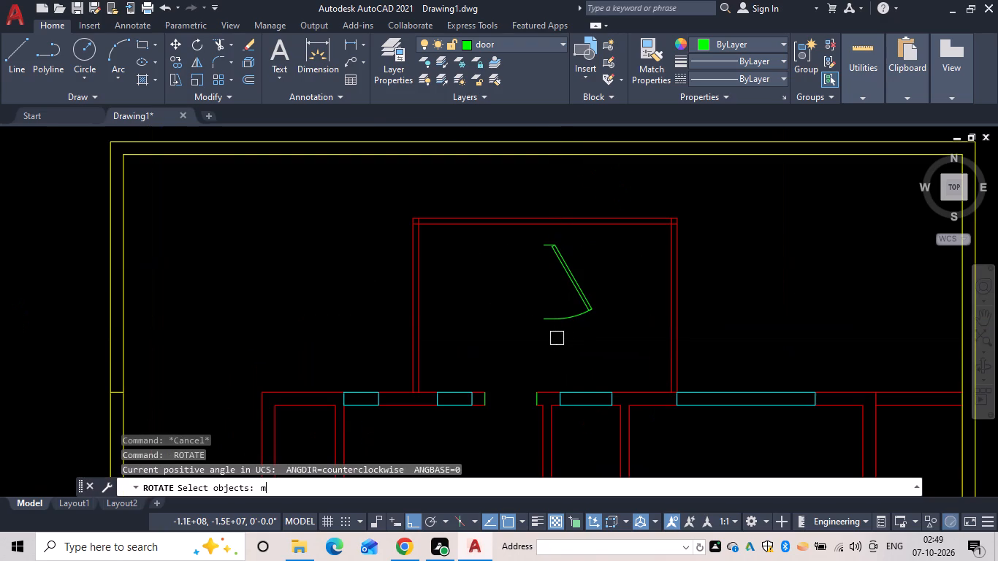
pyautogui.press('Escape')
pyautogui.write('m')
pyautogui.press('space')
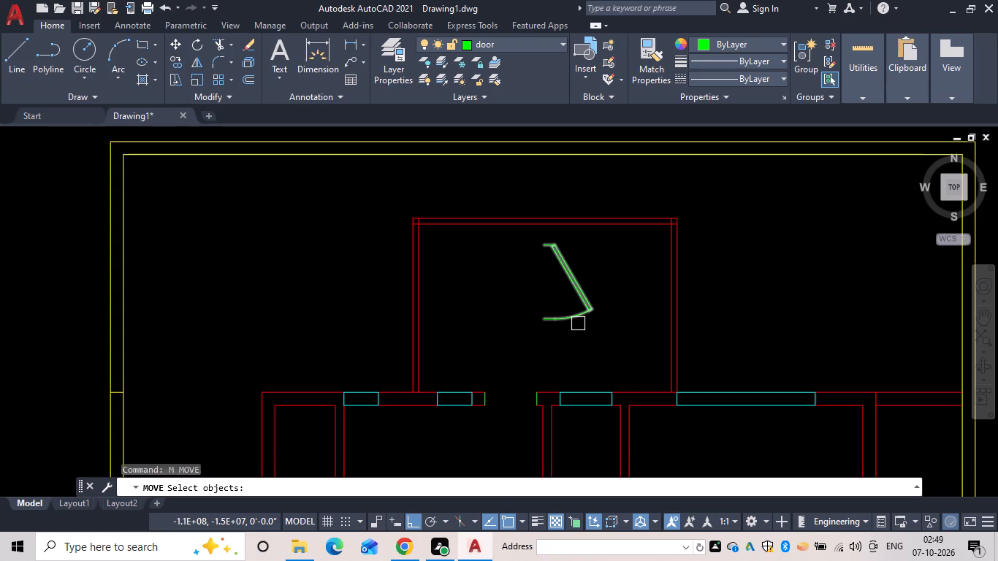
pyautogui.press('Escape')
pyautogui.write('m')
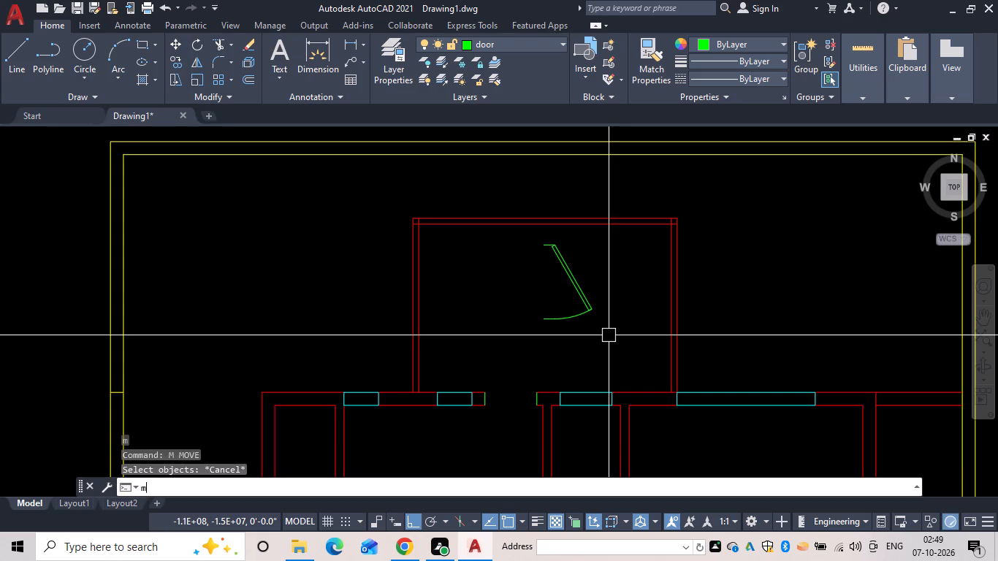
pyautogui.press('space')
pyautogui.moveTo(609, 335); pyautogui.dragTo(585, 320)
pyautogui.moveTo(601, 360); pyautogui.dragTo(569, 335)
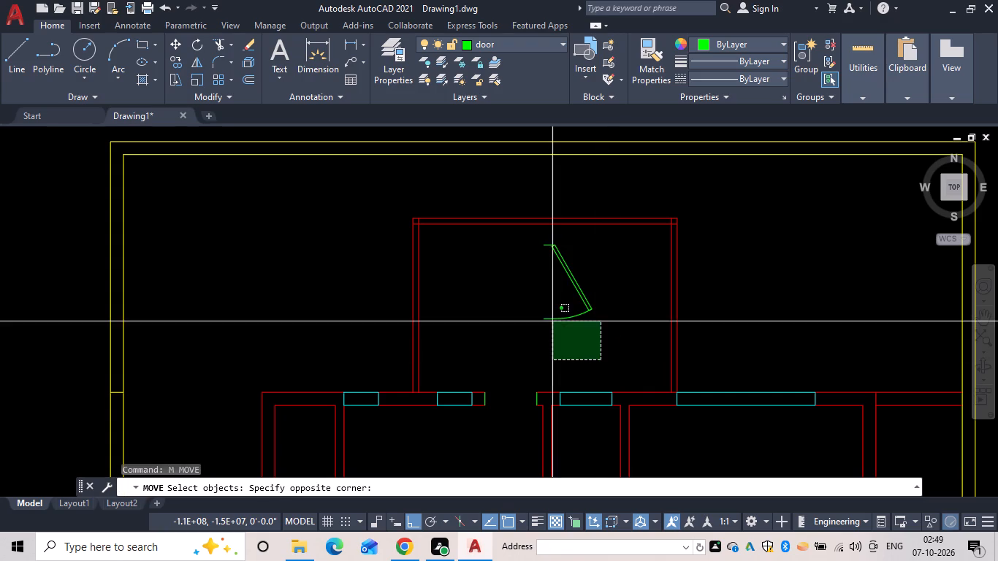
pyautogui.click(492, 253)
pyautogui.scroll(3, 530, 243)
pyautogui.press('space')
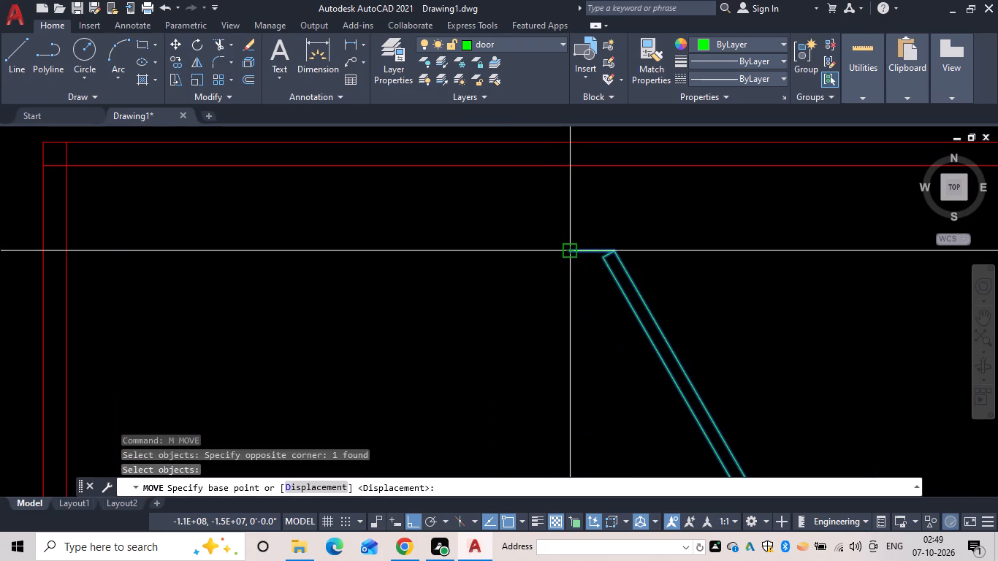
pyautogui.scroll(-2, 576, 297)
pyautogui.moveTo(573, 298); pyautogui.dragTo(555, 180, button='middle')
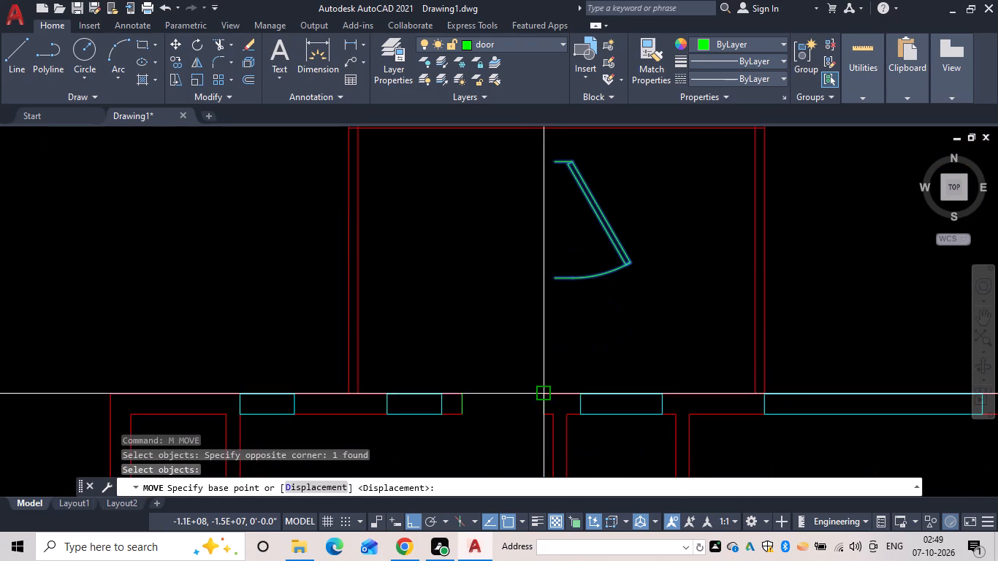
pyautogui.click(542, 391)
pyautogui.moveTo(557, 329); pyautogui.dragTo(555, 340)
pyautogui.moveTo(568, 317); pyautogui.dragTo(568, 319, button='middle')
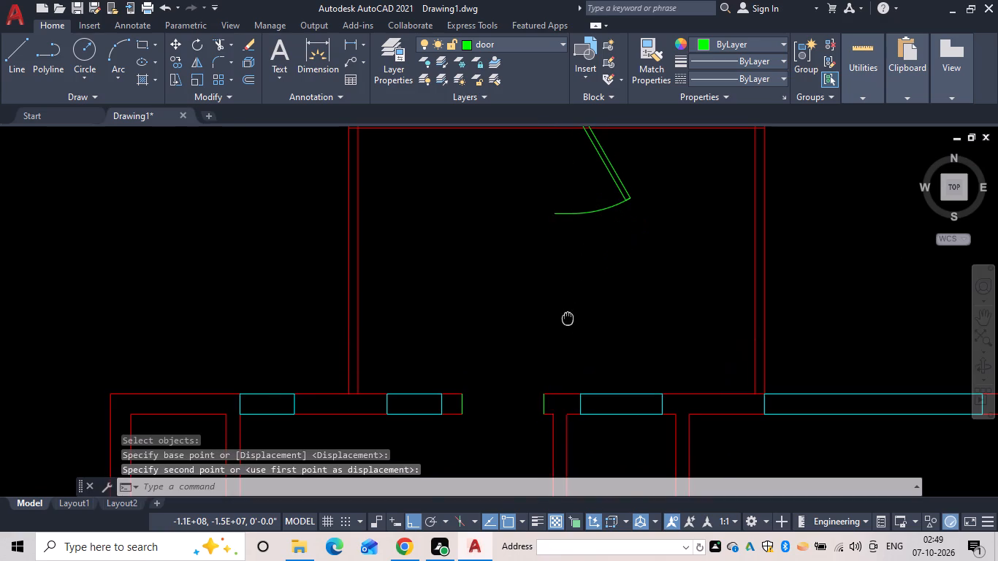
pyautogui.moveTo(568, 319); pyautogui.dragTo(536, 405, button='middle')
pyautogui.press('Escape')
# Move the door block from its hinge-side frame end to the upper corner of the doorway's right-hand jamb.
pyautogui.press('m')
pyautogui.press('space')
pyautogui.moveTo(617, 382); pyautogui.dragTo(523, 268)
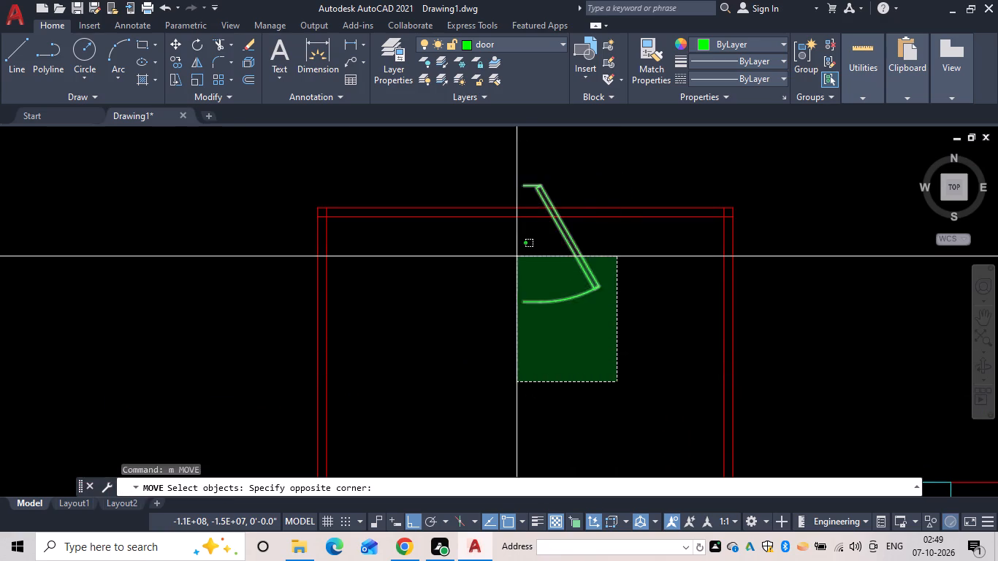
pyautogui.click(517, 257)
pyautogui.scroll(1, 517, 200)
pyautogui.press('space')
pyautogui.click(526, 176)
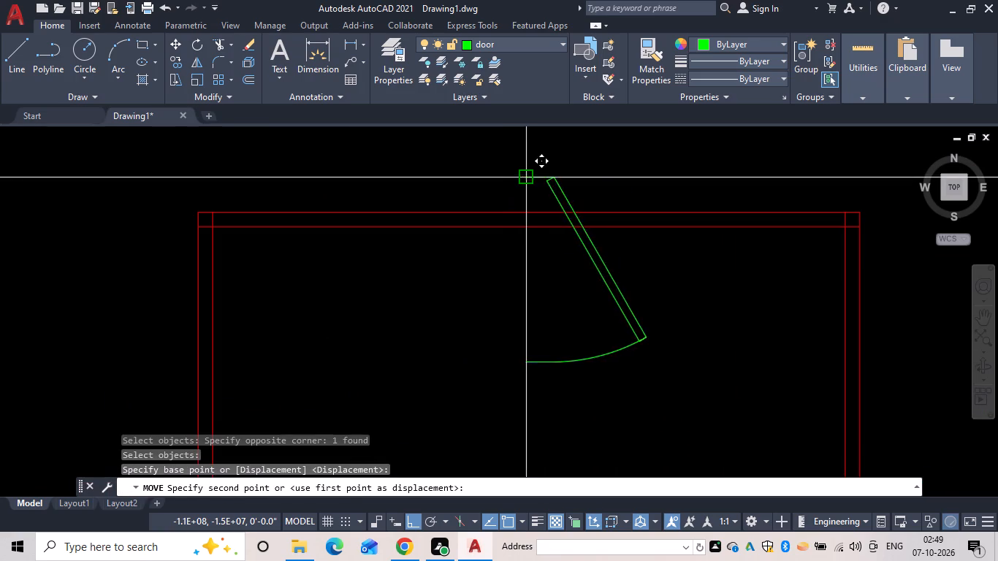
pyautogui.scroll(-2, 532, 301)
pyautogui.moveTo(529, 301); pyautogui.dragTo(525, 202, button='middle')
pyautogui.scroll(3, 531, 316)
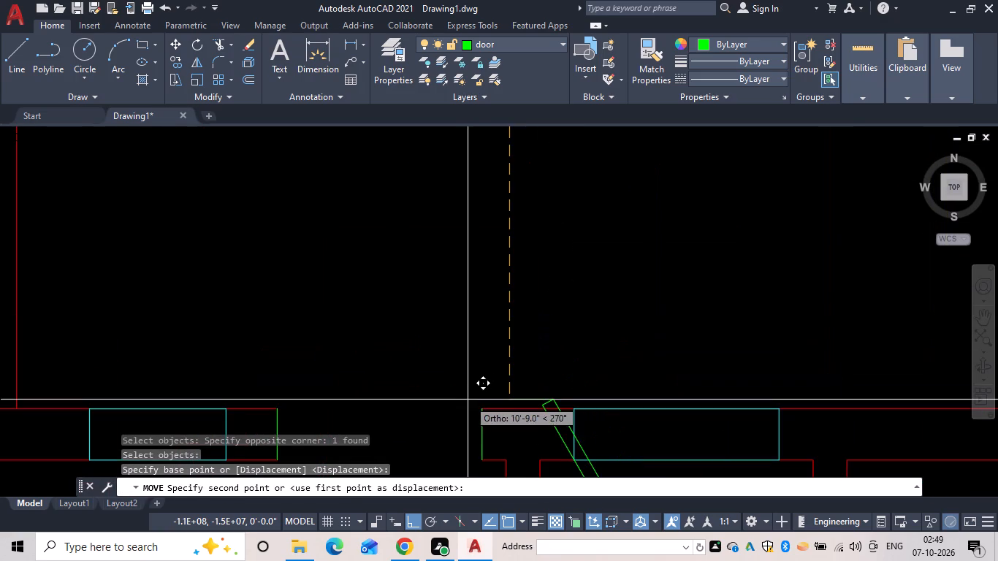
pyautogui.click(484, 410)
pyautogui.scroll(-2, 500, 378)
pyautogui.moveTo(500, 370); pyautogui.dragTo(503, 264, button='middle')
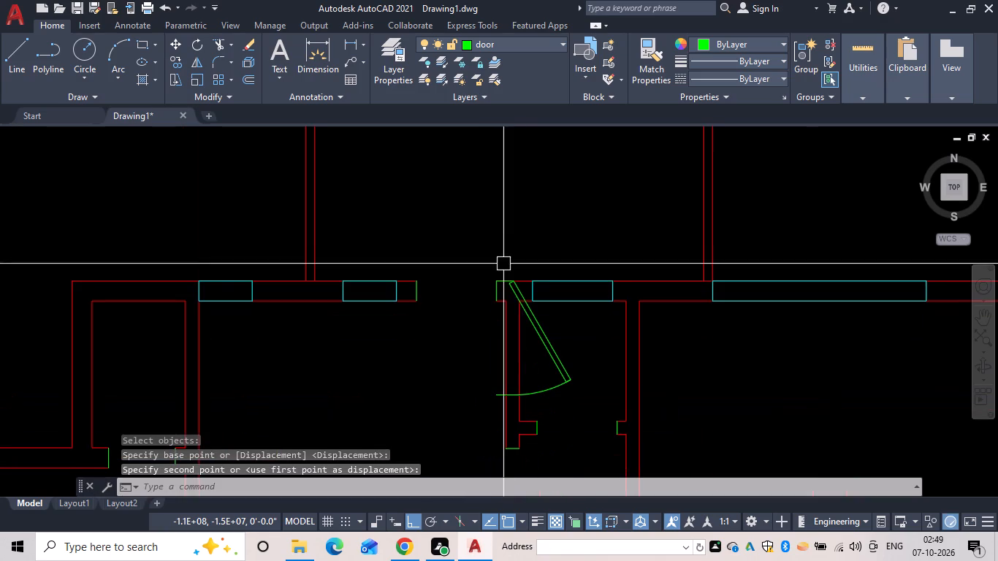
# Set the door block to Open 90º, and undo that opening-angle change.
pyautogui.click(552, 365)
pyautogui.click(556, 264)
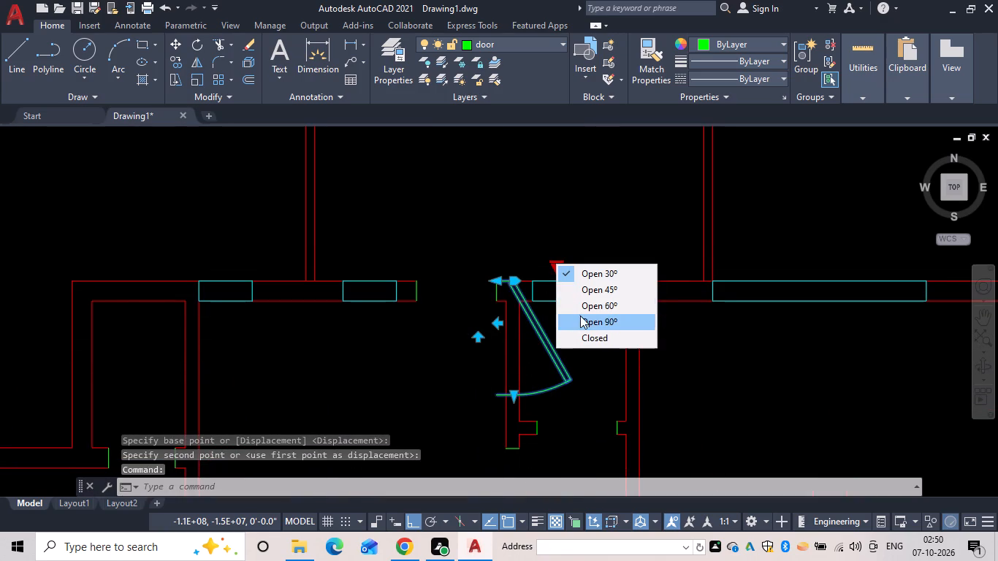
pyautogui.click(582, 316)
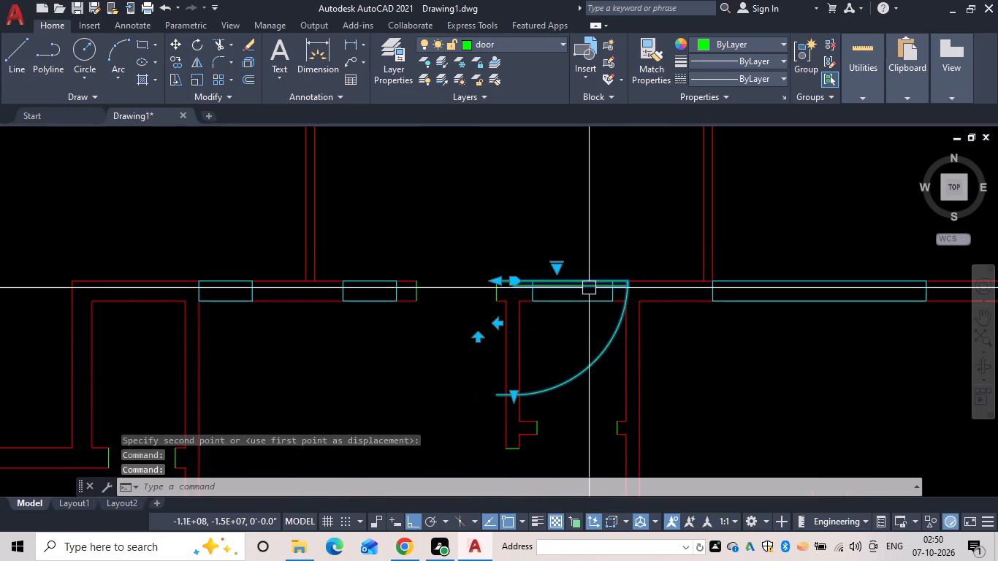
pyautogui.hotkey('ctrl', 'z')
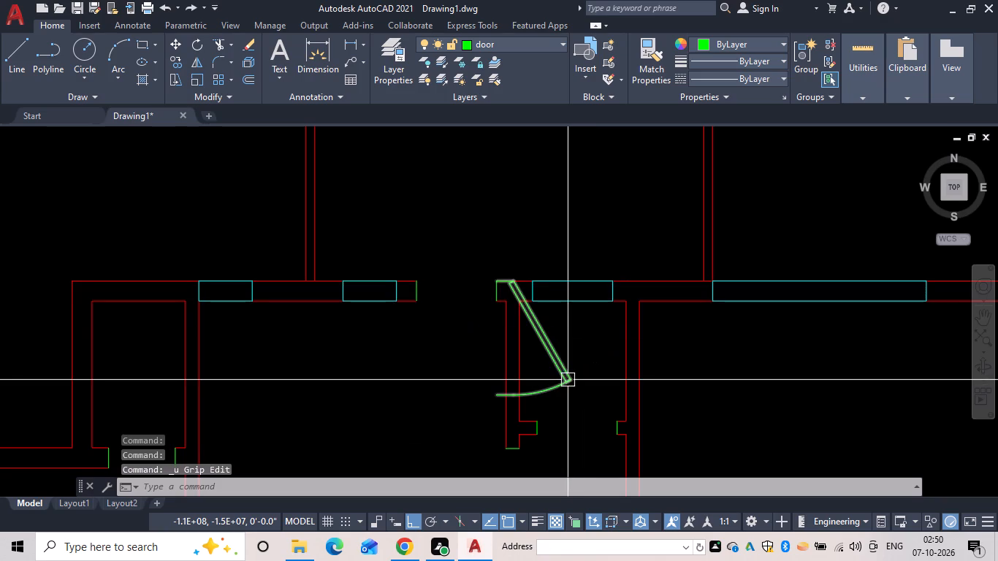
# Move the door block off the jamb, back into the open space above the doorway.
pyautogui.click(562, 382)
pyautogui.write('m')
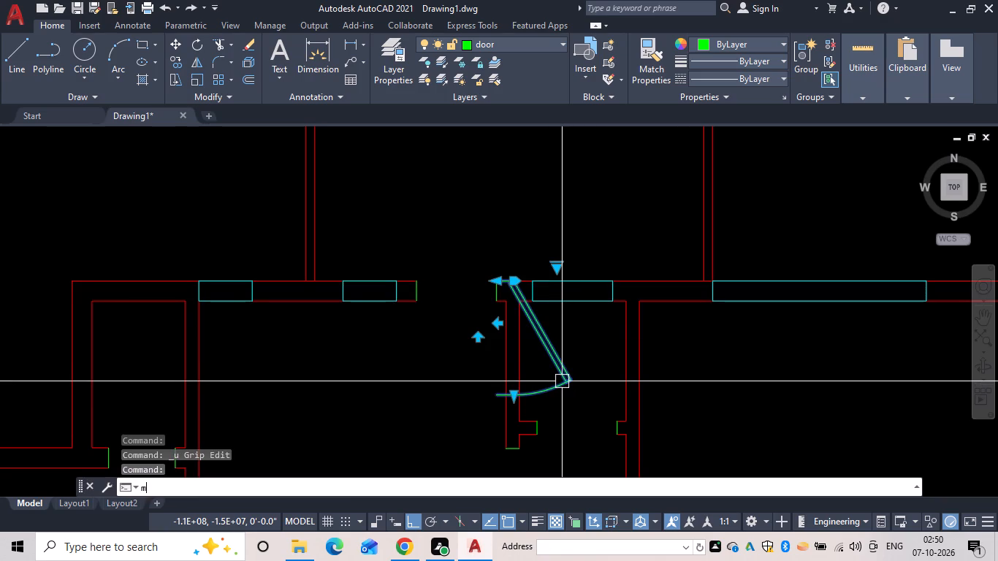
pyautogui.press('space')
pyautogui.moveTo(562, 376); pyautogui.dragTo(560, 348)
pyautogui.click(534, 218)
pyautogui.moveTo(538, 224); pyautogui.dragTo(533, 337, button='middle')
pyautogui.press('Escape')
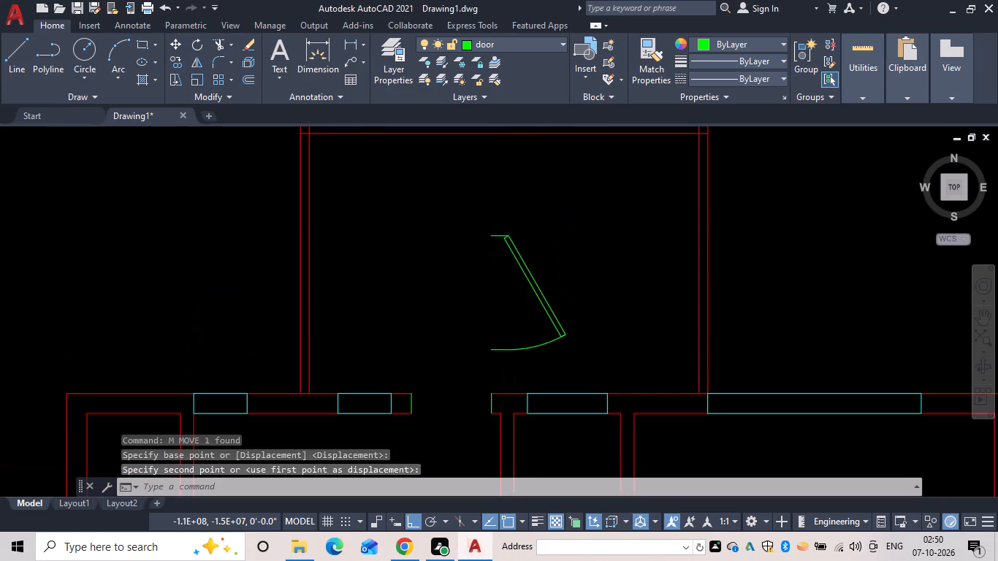
# Rotate the door block another 270° about a point near its leaf's free end.
pyautogui.press('r')
pyautogui.press('o')
pyautogui.press('space')
pyautogui.moveTo(605, 346); pyautogui.dragTo(549, 337)
pyautogui.click(501, 289)
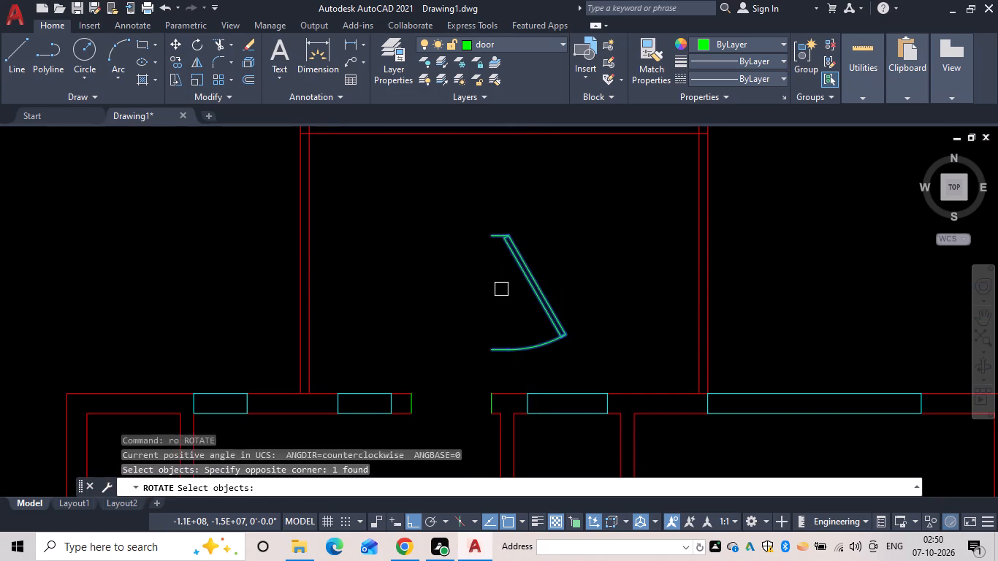
pyautogui.press('space')
pyautogui.moveTo(560, 324); pyautogui.dragTo(532, 329)
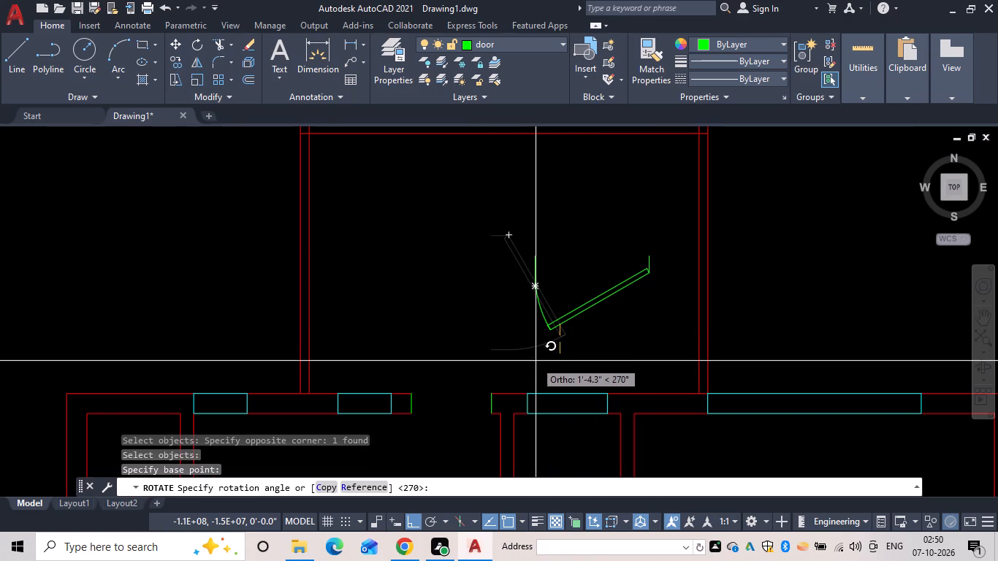
pyautogui.click(536, 362)
pyautogui.press('Escape')
# Move the door block from its hinge-side frame end to the upper corner of the doorway's right-hand jamb.
pyautogui.press('m')
pyautogui.press('space')
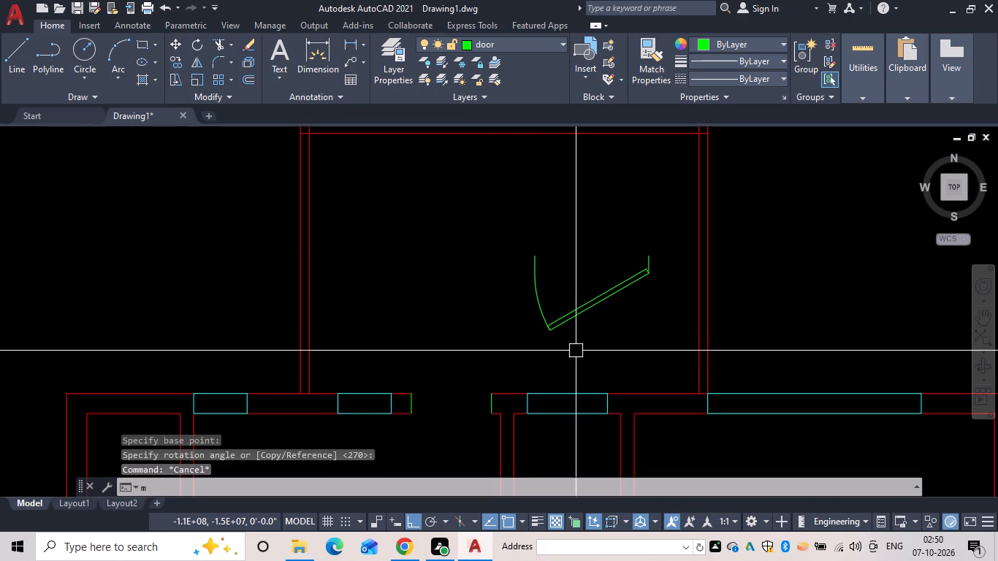
pyautogui.moveTo(688, 346); pyautogui.dragTo(638, 334)
pyautogui.click(527, 245)
pyautogui.press('space')
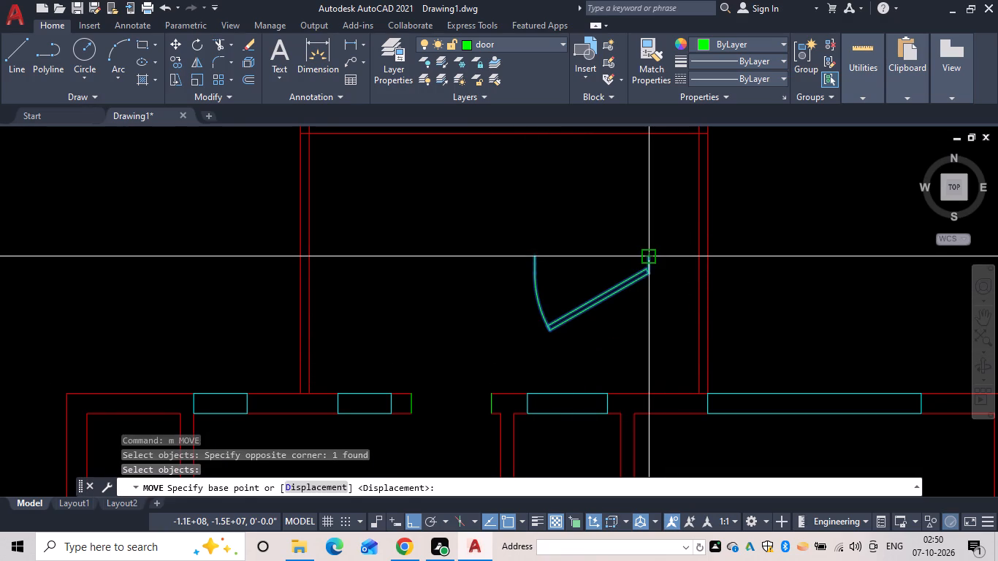
pyautogui.moveTo(649, 255); pyautogui.dragTo(643, 267)
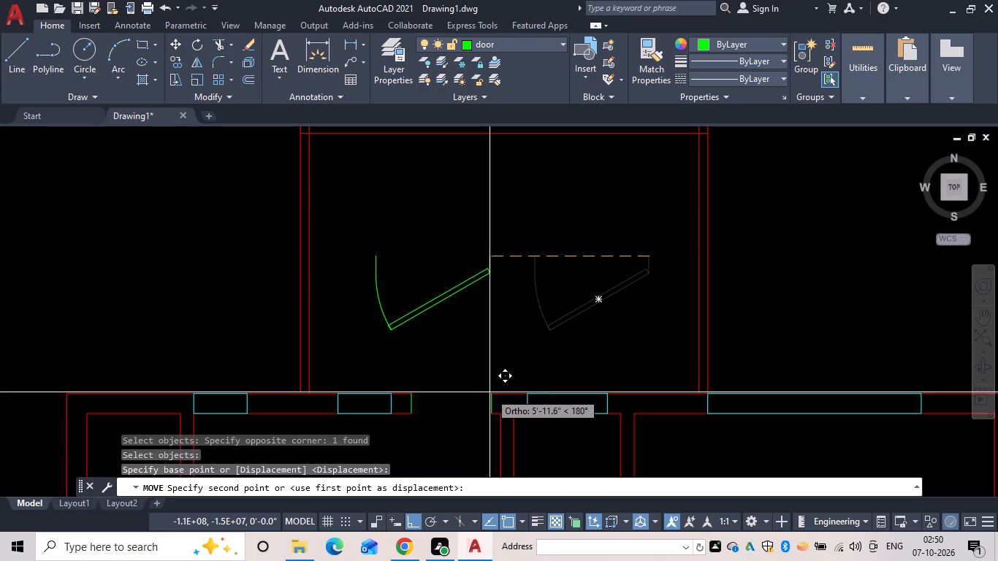
pyautogui.click(494, 394)
pyautogui.press('Escape')
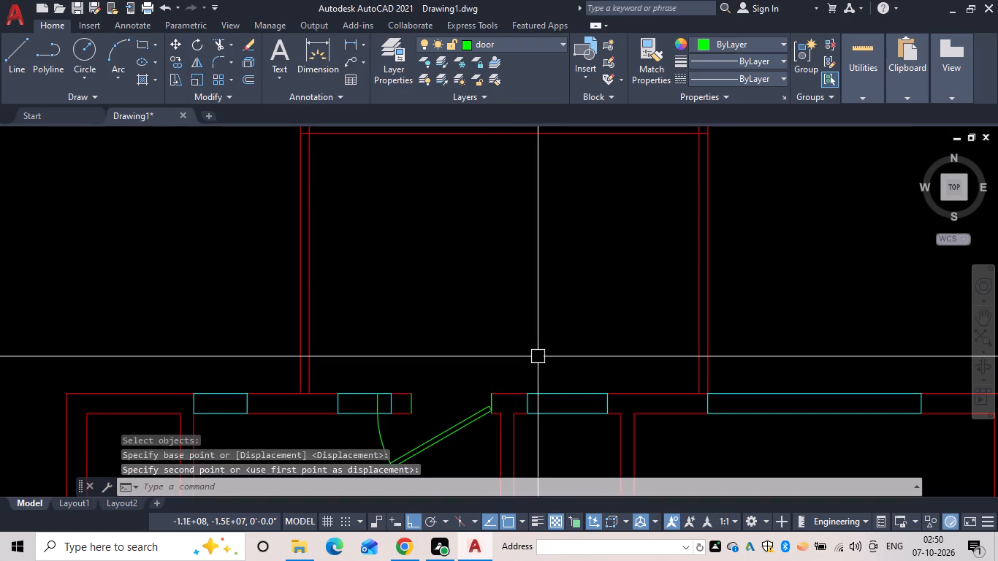
# Set the upper-wall door block's opening angle to Open 90º.
pyautogui.moveTo(538, 356); pyautogui.dragTo(537, 288, button='middle')
pyautogui.moveTo(471, 359); pyautogui.dragTo(491, 305, button='middle')
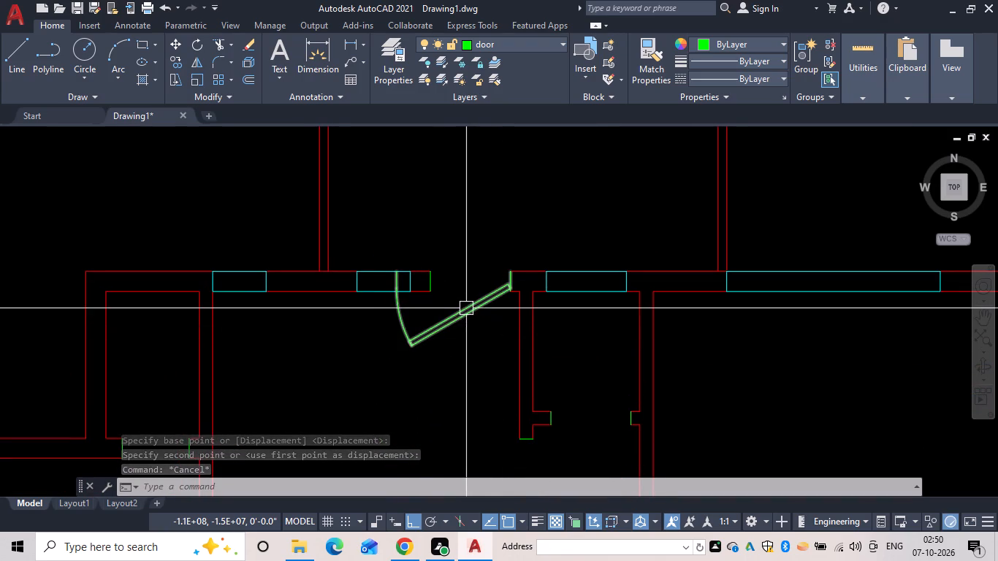
pyautogui.click(465, 310)
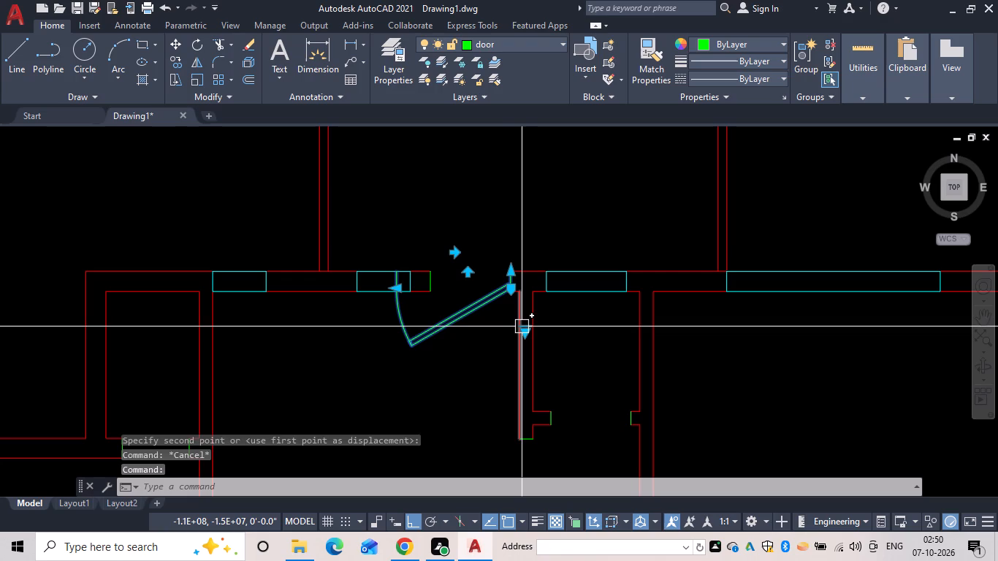
pyautogui.click(522, 327)
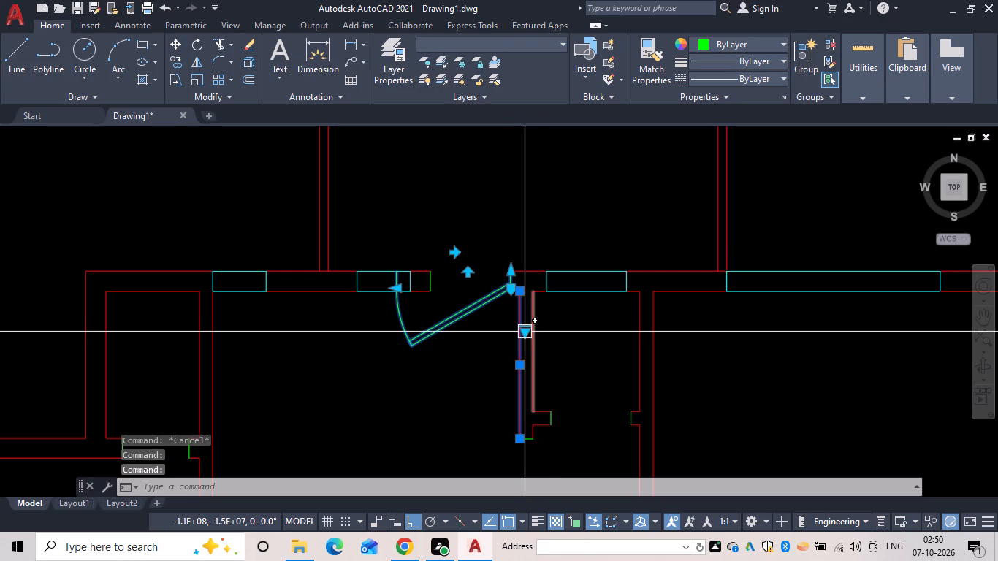
pyautogui.press('Escape')
pyautogui.click(487, 296)
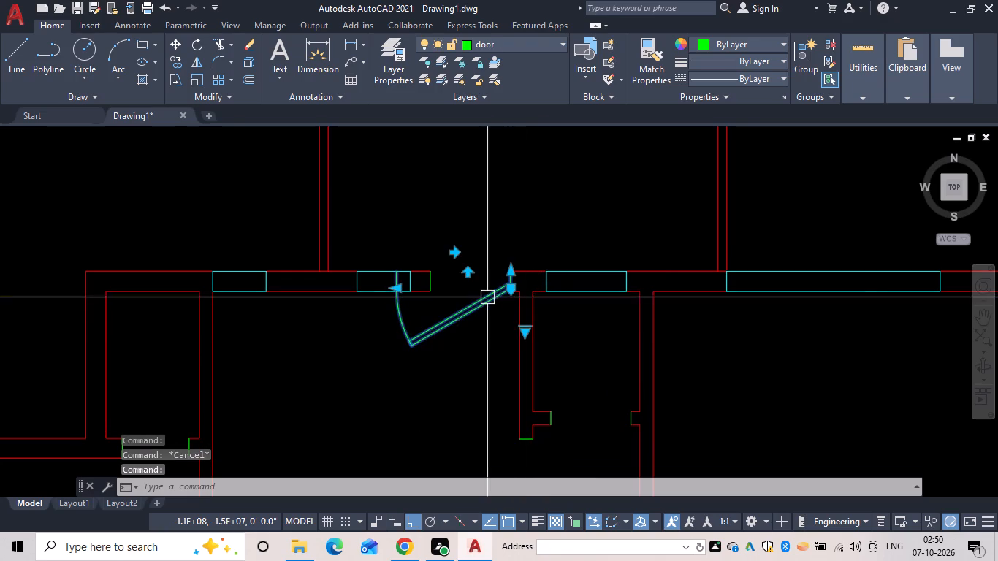
pyautogui.scroll(3, 527, 328)
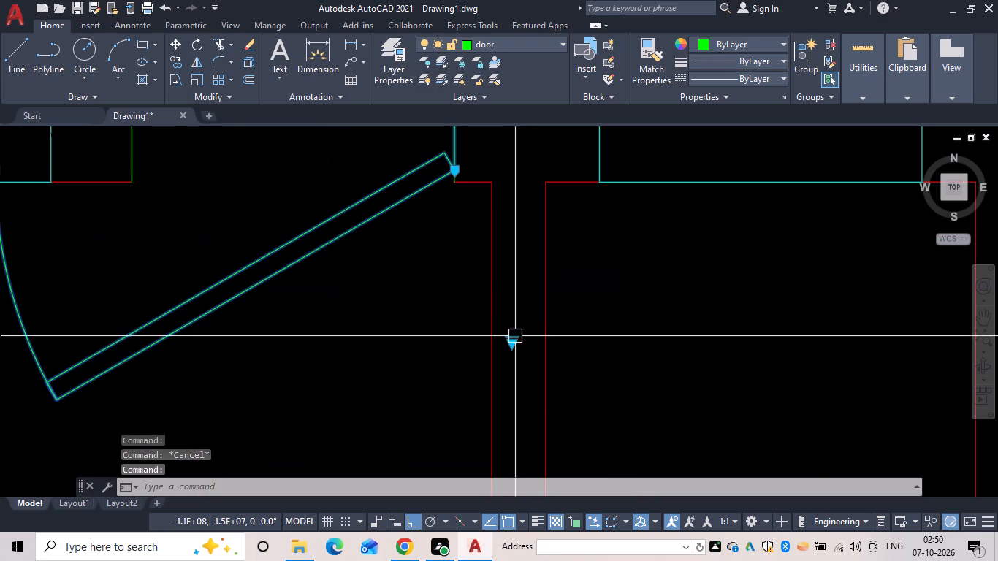
pyautogui.click(513, 338)
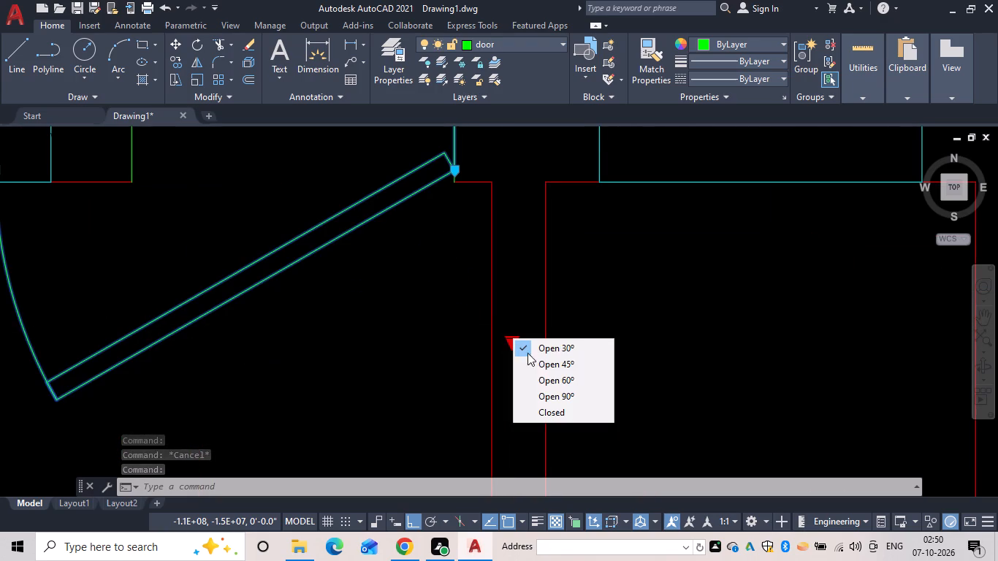
pyautogui.click(539, 393)
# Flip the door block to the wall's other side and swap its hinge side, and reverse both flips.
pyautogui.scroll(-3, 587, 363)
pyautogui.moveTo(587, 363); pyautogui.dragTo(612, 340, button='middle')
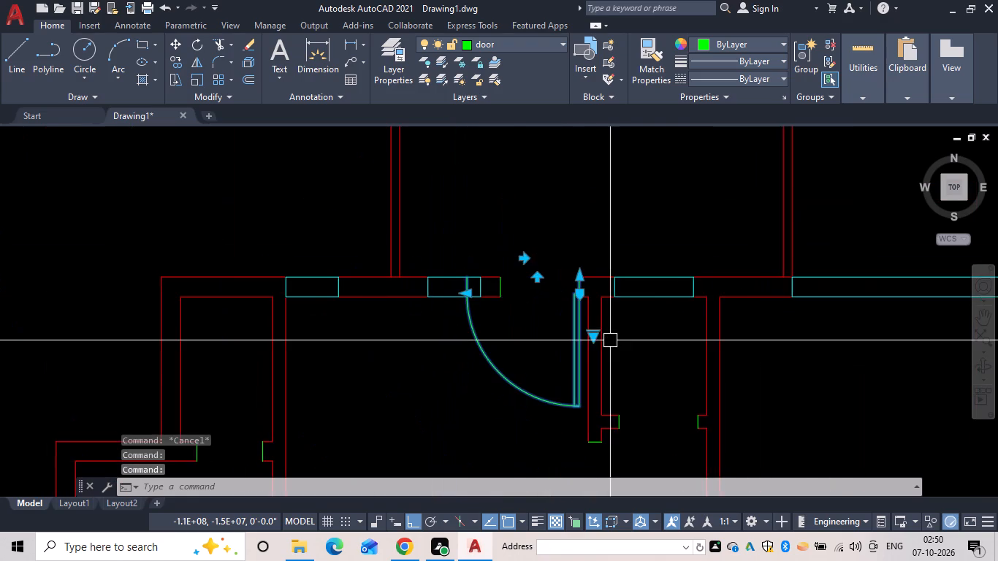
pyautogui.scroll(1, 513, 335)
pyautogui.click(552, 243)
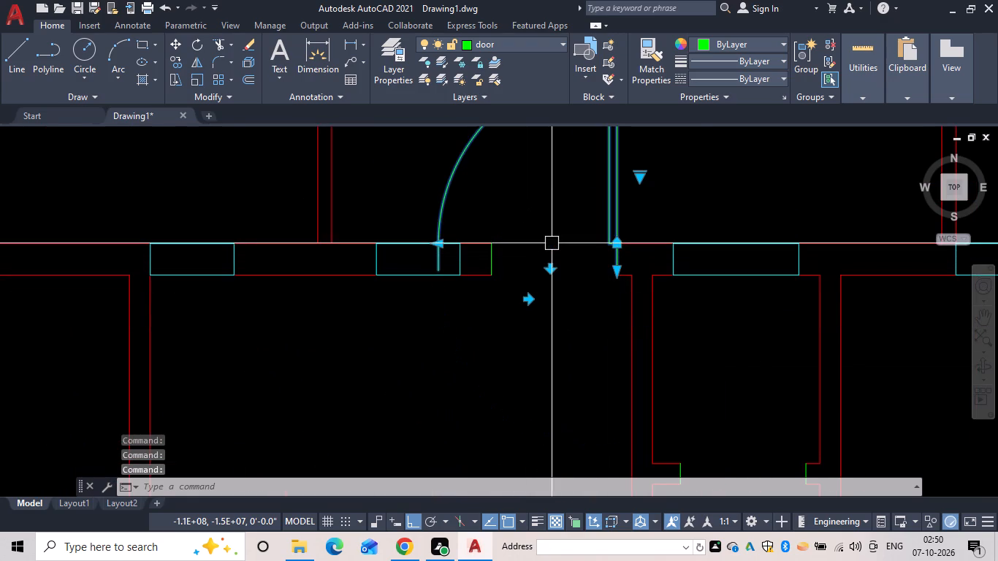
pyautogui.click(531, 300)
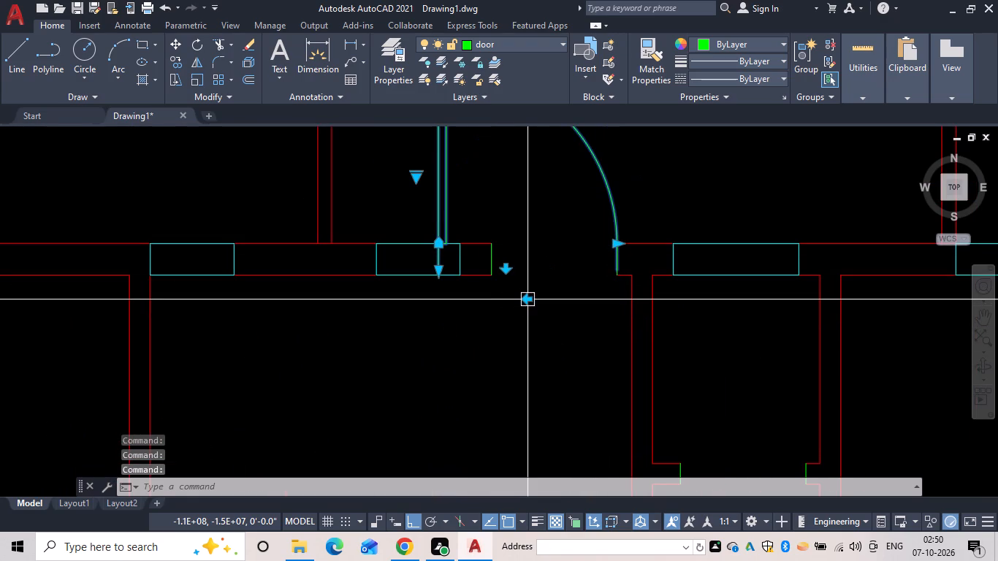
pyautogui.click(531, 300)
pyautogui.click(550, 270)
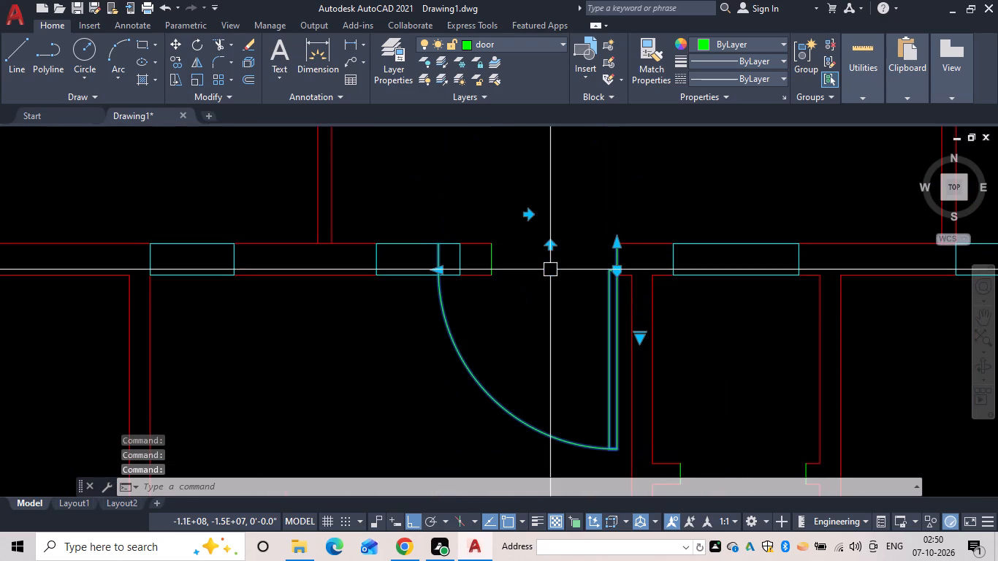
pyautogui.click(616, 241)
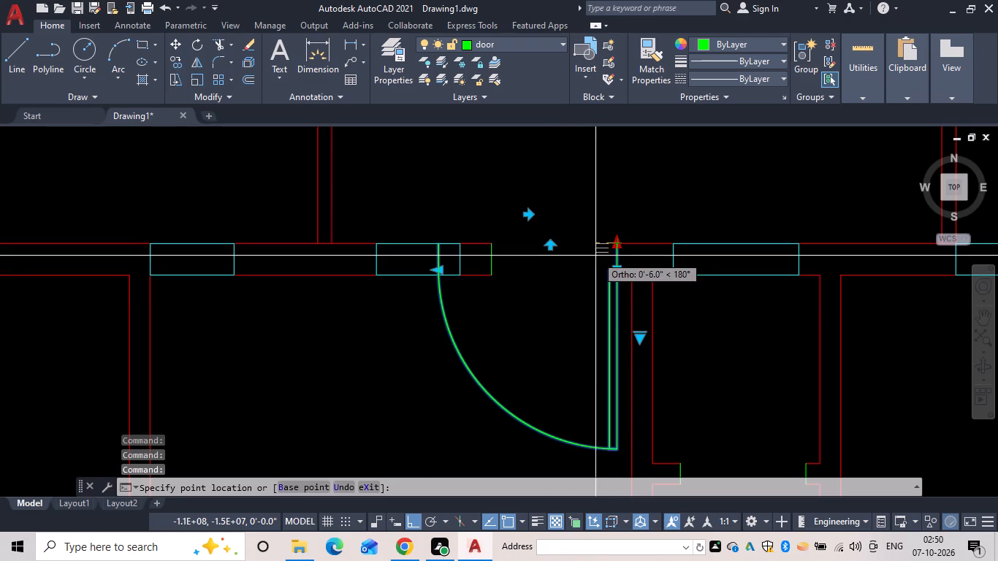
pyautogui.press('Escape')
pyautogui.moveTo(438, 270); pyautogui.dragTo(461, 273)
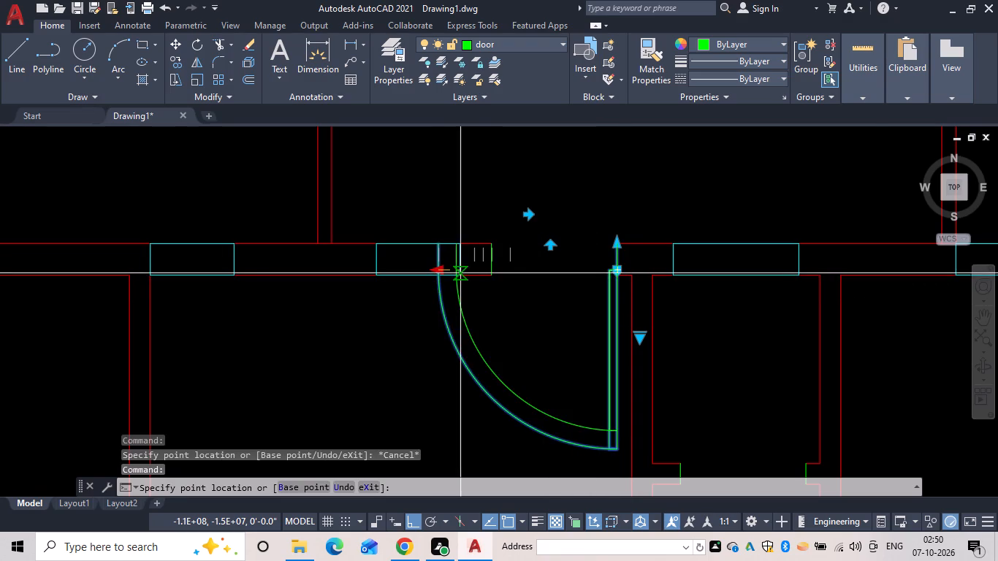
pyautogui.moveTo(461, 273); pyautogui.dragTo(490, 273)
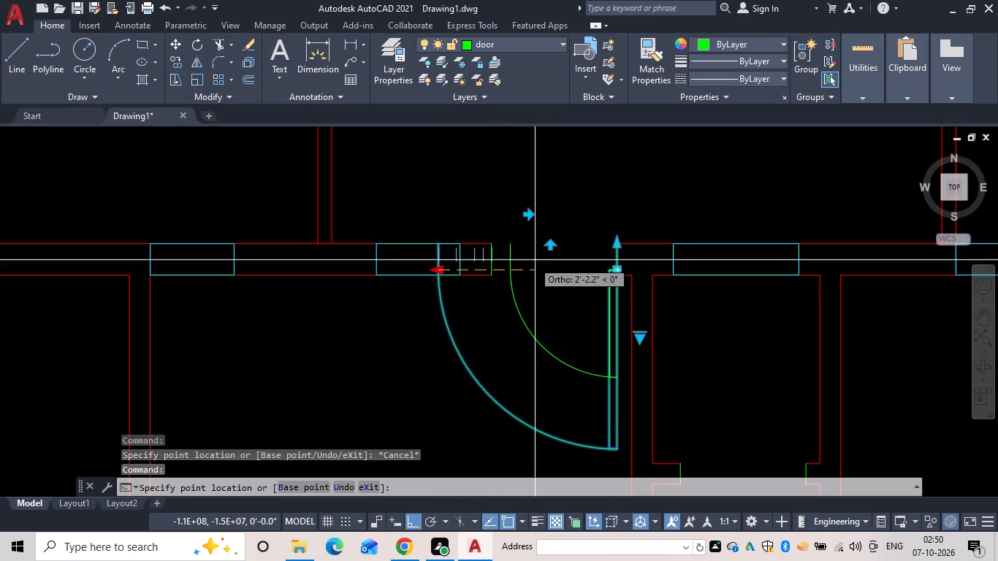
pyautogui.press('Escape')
# Shorten the door block's width from its latch side so the swing arc ends beside the doorway's left-hand jamb.
pyautogui.scroll(2, 449, 291)
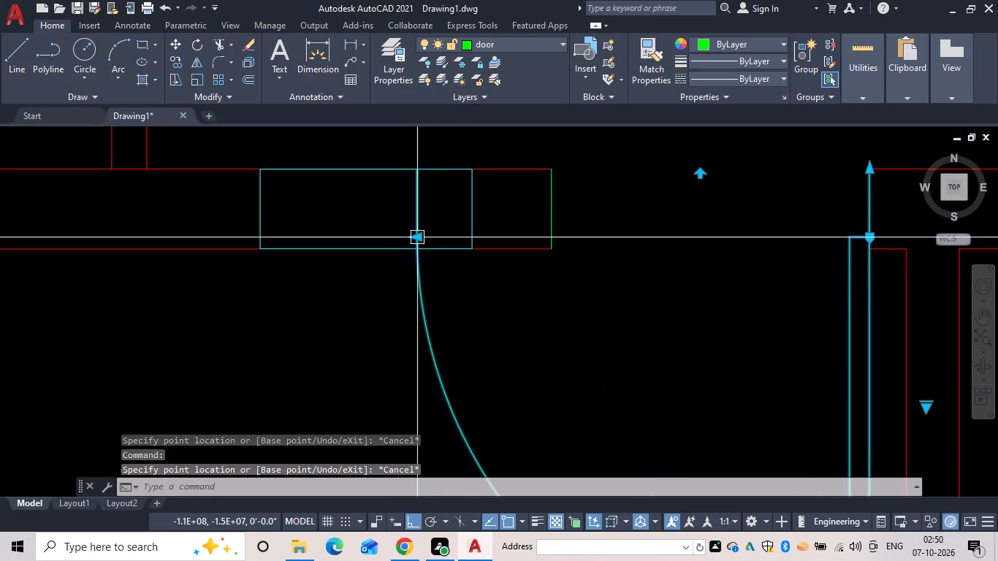
pyautogui.moveTo(419, 236); pyautogui.dragTo(465, 234)
pyautogui.moveTo(490, 238); pyautogui.dragTo(547, 233)
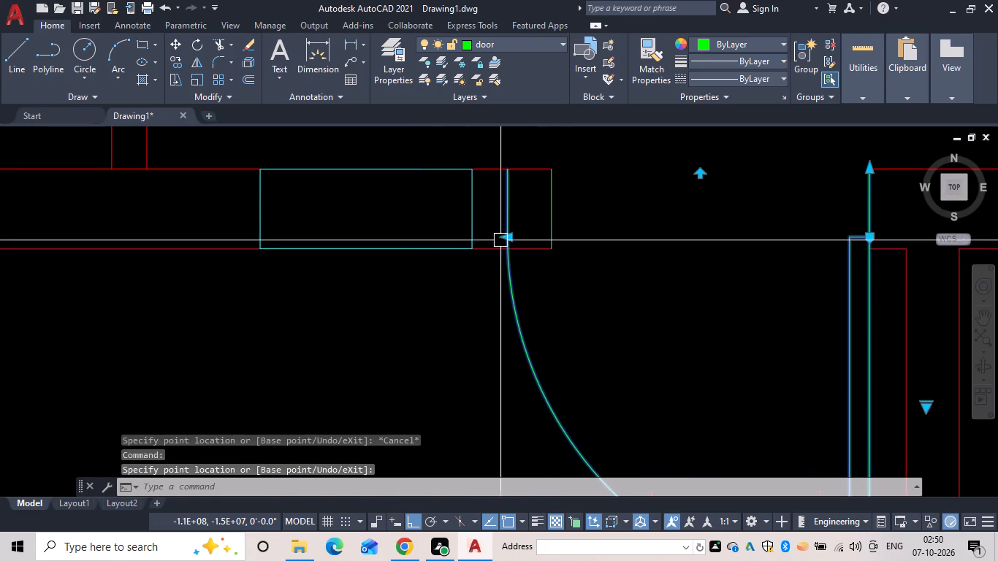
pyautogui.press('Escape')
pyautogui.click(506, 297)
pyautogui.scroll(2, 508, 242)
pyautogui.moveTo(506, 231); pyautogui.dragTo(579, 236)
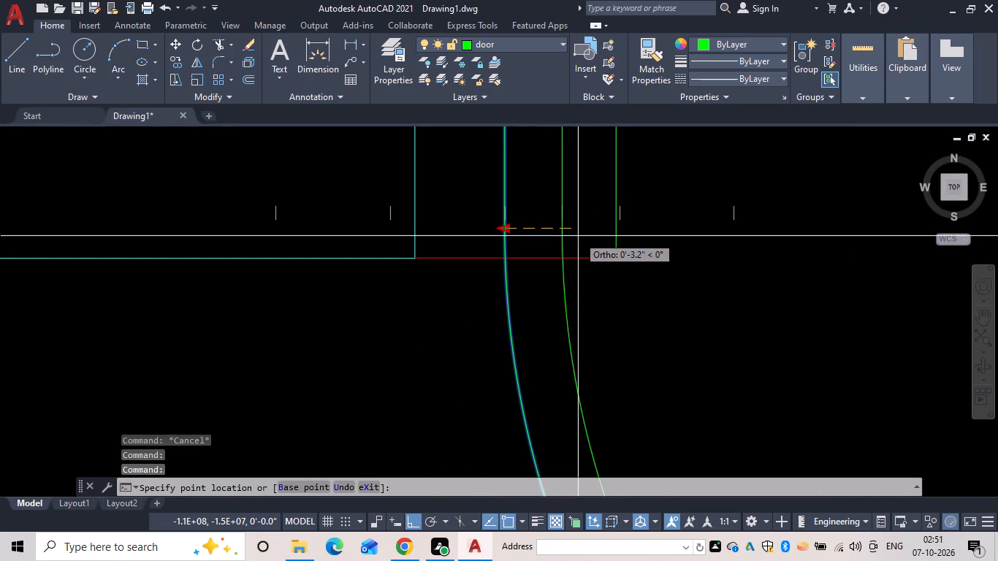
pyautogui.moveTo(579, 236); pyautogui.dragTo(614, 231)
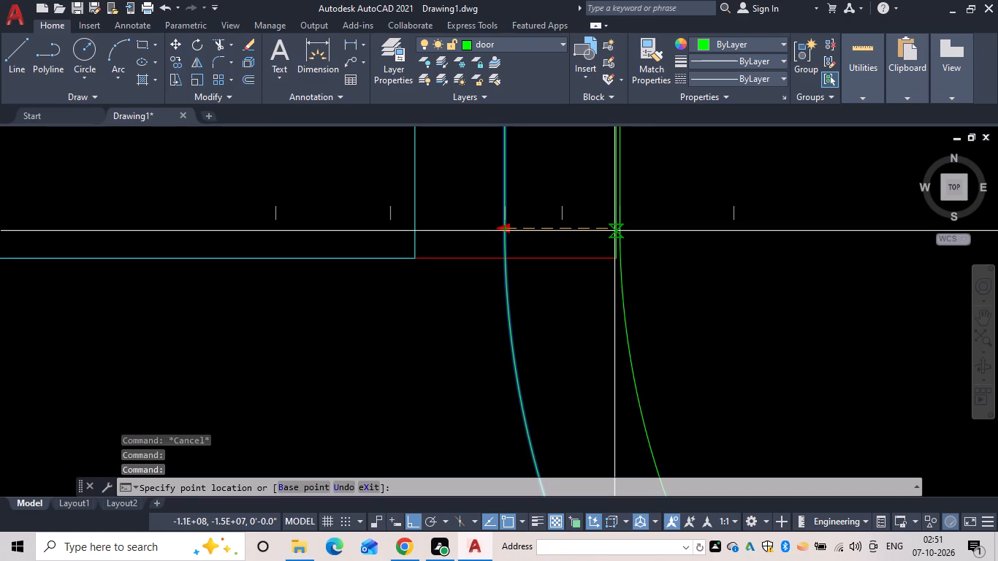
pyautogui.click(614, 231)
pyautogui.scroll(-2, 616, 283)
pyautogui.moveTo(614, 283); pyautogui.dragTo(576, 295, button='middle')
pyautogui.press('Escape')
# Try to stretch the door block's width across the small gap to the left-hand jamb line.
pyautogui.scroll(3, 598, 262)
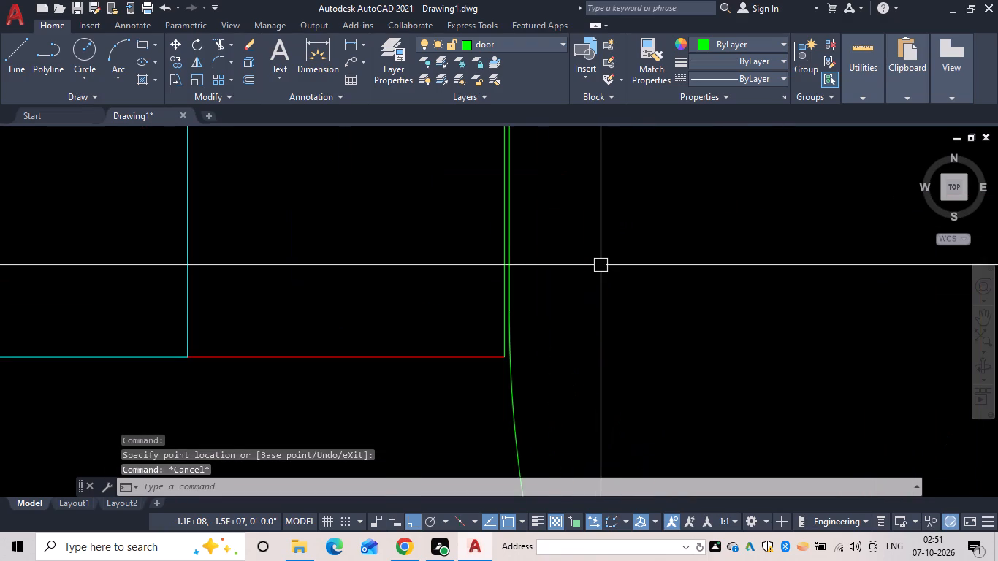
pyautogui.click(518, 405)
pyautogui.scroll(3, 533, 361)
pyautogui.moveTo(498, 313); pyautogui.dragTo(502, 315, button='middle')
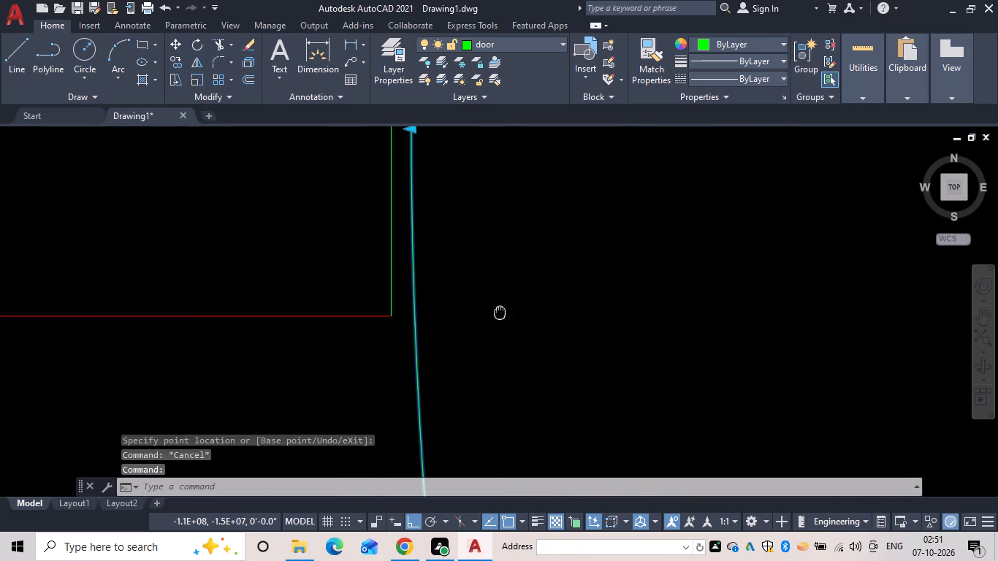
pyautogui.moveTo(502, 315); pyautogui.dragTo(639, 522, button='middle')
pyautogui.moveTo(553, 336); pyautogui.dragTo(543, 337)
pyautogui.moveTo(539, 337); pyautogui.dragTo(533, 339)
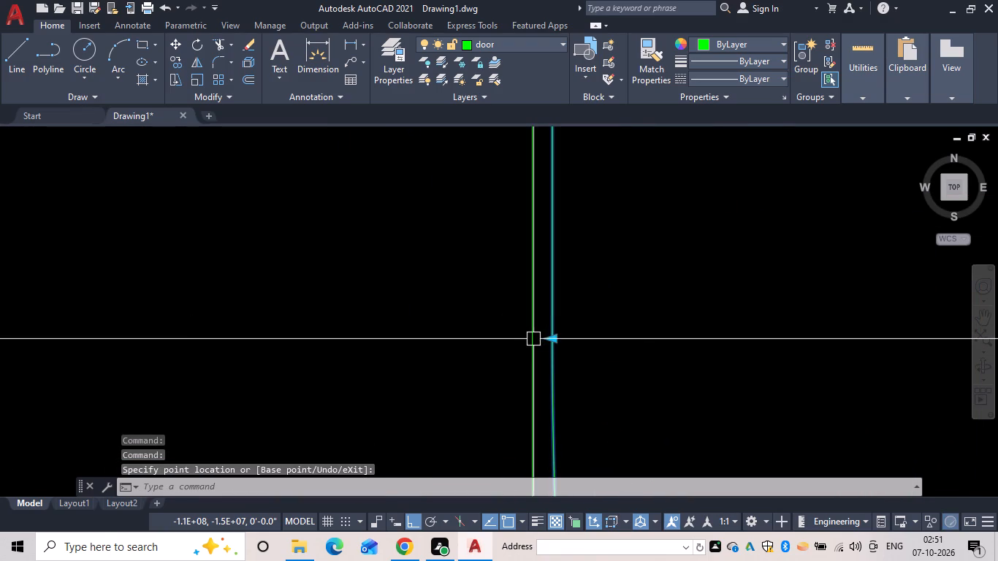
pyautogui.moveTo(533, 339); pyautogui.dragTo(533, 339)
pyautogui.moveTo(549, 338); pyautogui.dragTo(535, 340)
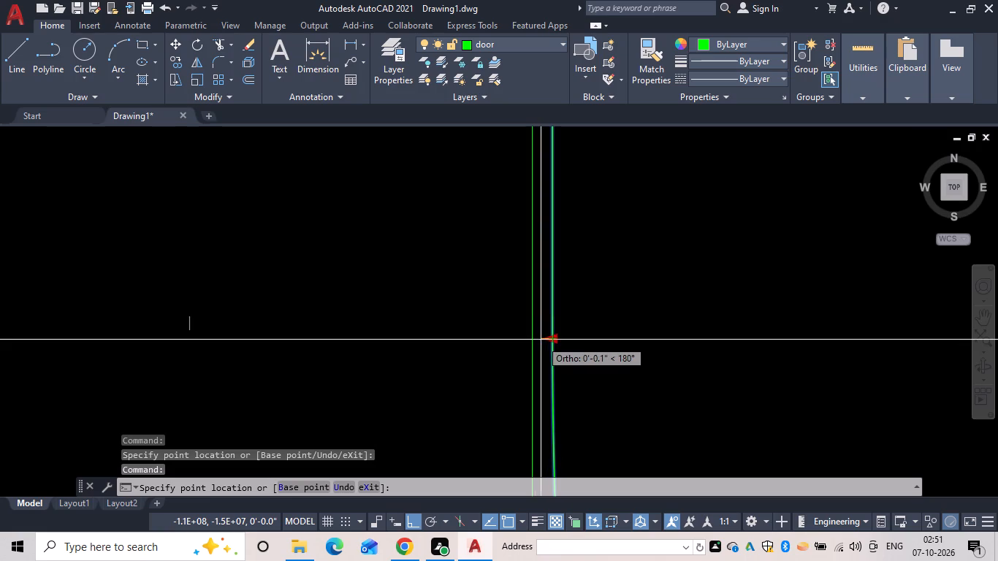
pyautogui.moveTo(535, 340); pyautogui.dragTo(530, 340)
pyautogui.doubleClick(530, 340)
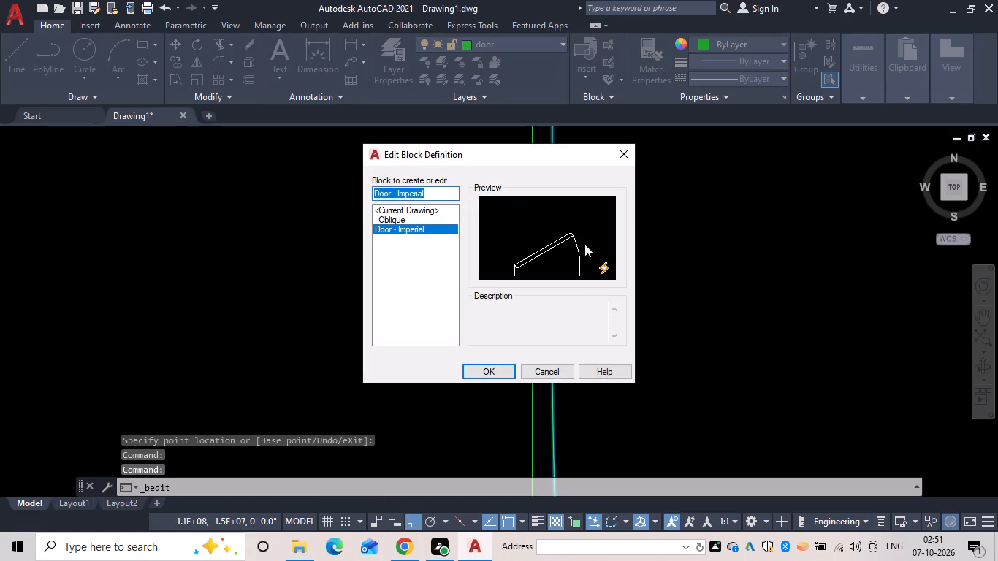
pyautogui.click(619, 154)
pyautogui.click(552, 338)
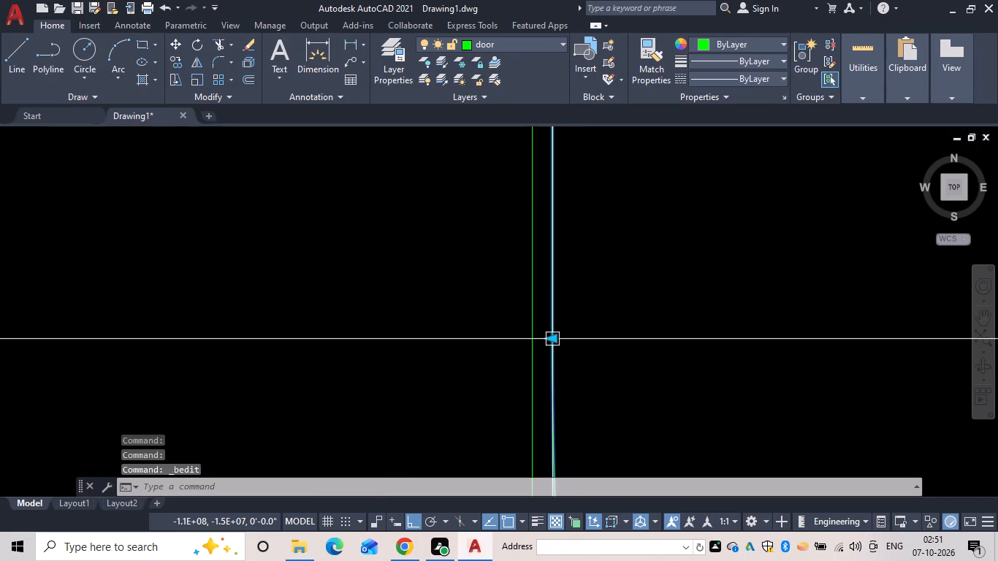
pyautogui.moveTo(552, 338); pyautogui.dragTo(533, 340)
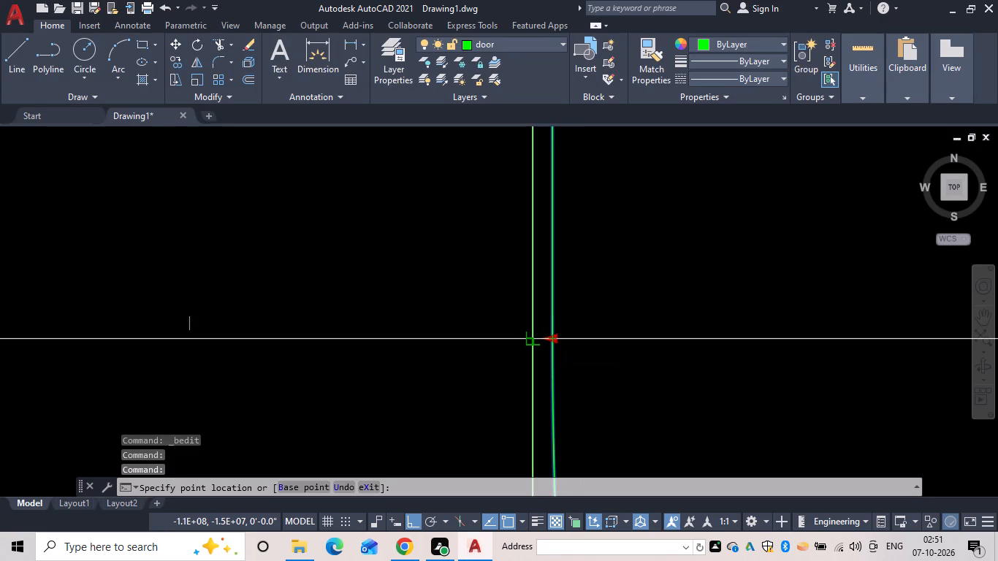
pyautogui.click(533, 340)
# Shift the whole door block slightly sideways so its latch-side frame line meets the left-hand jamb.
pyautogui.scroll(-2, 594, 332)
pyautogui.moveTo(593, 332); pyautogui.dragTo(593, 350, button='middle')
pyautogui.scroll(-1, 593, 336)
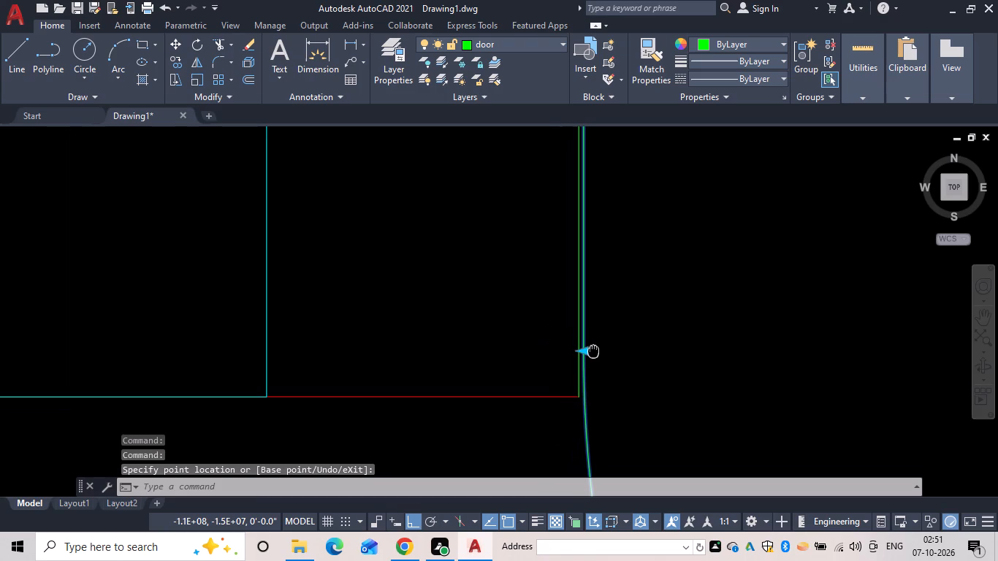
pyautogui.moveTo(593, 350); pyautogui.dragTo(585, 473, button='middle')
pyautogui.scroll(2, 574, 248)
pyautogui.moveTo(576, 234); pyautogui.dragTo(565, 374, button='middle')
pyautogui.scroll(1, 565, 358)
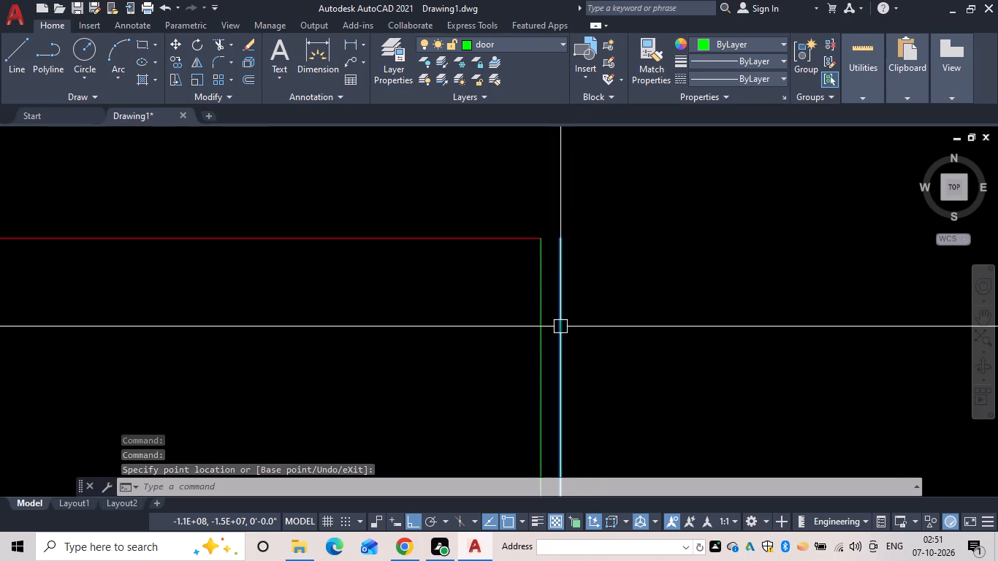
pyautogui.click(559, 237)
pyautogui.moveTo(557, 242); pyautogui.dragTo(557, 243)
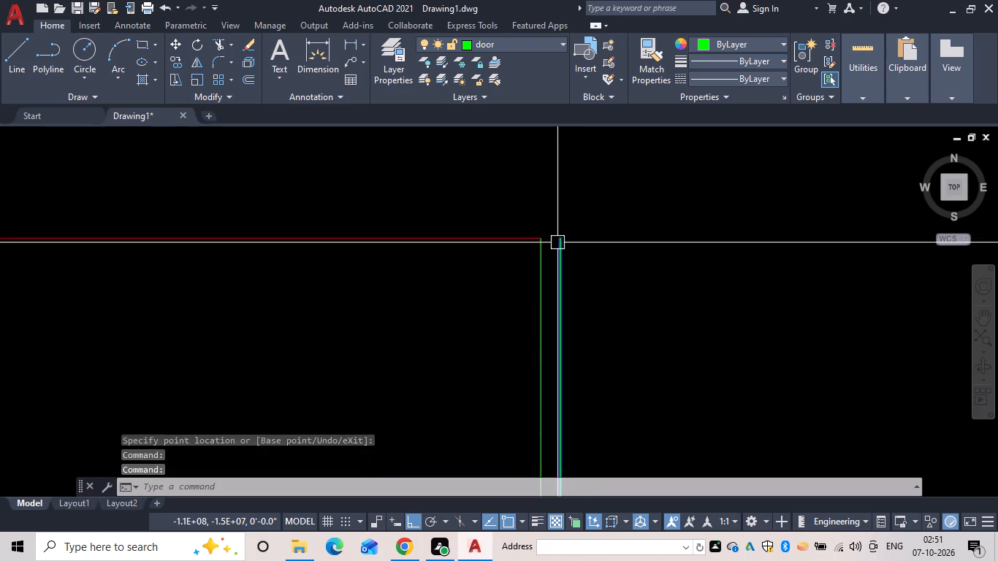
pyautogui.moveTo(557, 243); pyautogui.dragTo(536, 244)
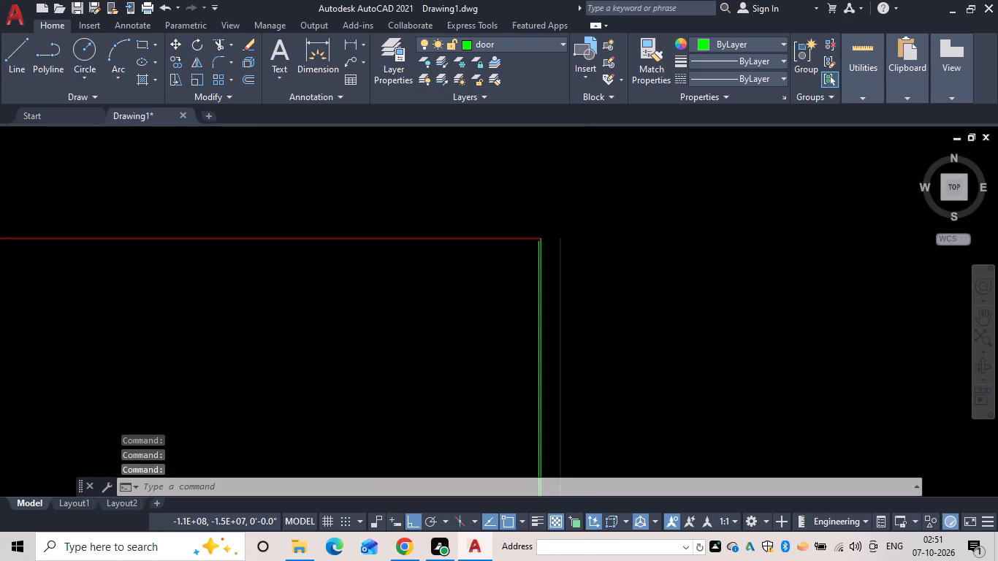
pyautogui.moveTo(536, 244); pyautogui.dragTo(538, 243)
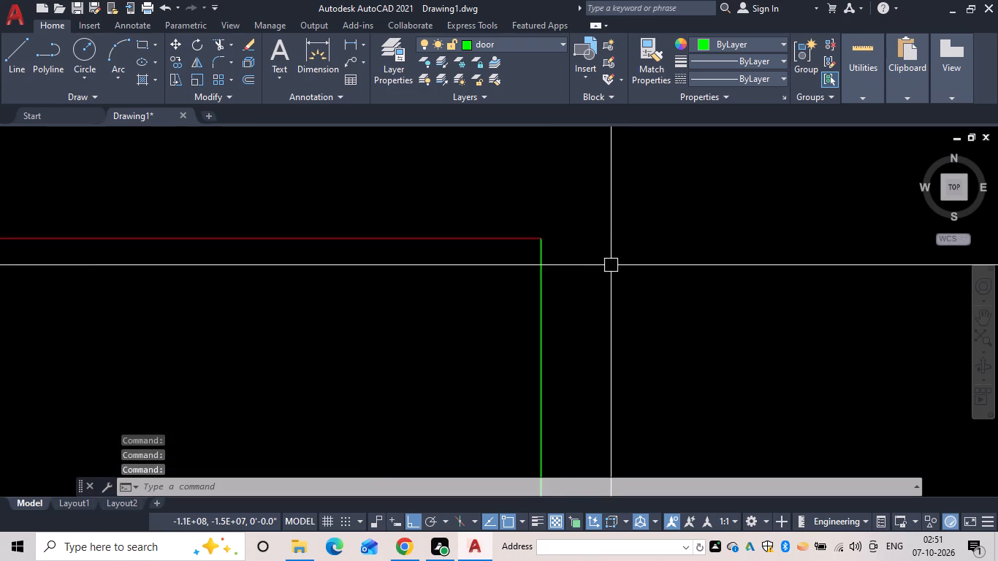
# Examine how the resized door sits between both jambs and in the surrounding walls.
pyautogui.scroll(-6, 611, 265)
pyautogui.moveTo(639, 307); pyautogui.dragTo(620, 221, button='middle')
pyautogui.scroll(-2, 658, 297)
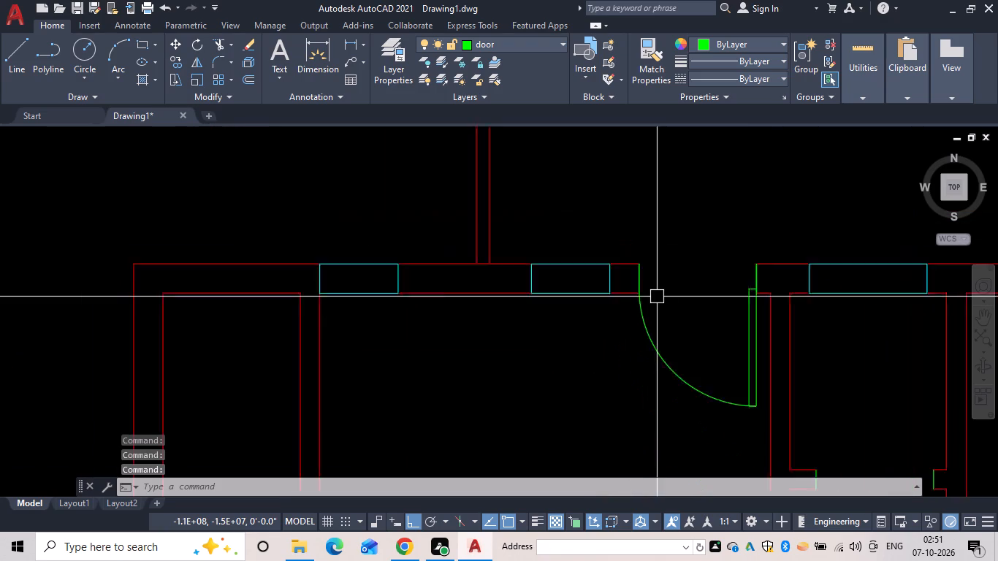
pyautogui.scroll(-1, 657, 297)
pyautogui.moveTo(672, 321); pyautogui.dragTo(620, 267, button='middle')
pyautogui.press('Escape')
pyautogui.press('Escape')
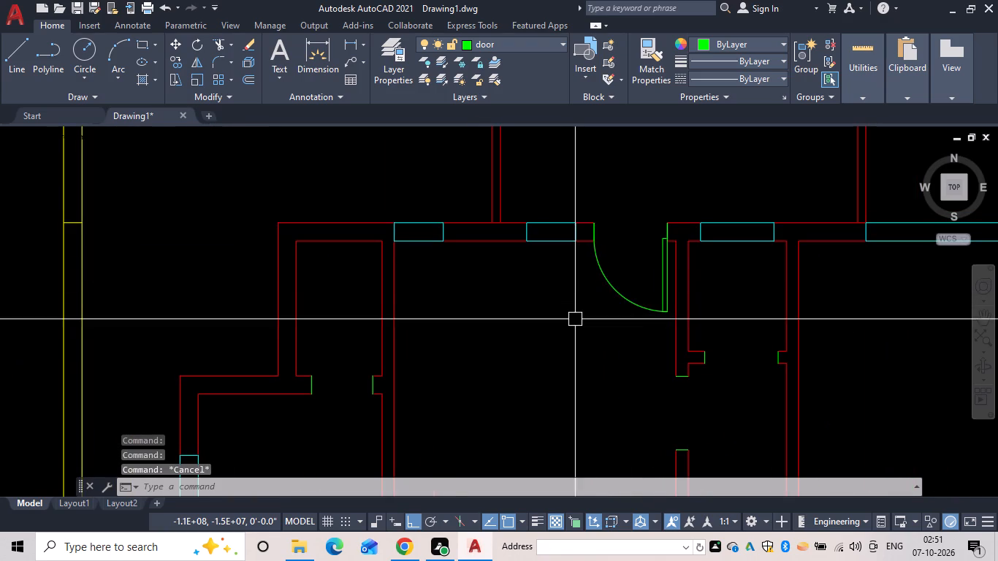
pyautogui.scroll(-3, 575, 324)
pyautogui.middleClick(575, 324)
pyautogui.scroll(3, 587, 332)
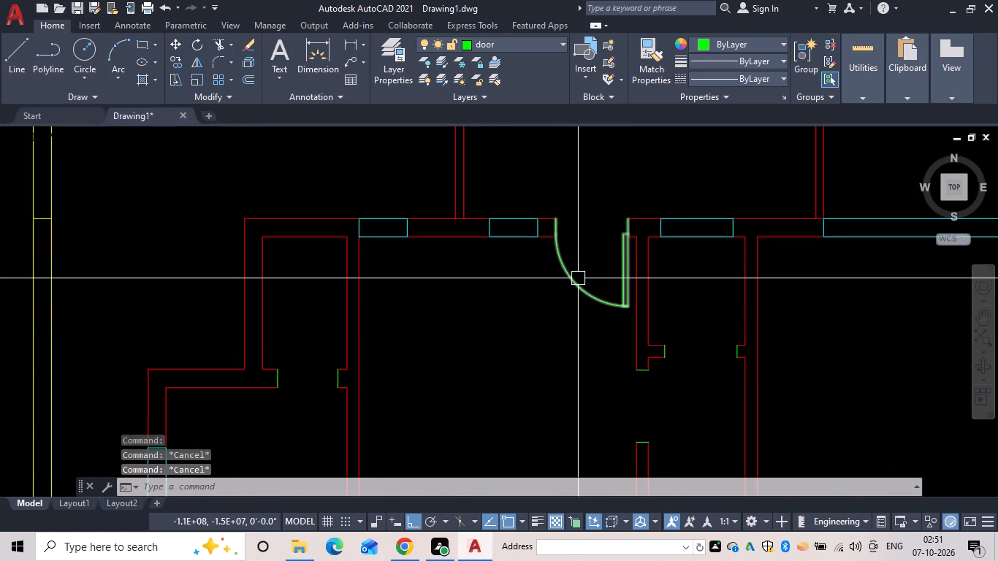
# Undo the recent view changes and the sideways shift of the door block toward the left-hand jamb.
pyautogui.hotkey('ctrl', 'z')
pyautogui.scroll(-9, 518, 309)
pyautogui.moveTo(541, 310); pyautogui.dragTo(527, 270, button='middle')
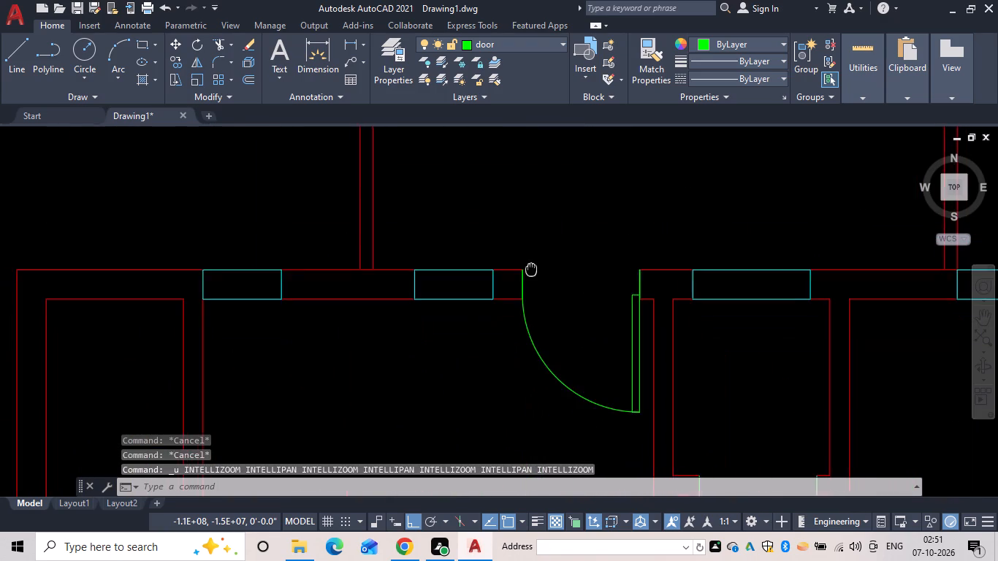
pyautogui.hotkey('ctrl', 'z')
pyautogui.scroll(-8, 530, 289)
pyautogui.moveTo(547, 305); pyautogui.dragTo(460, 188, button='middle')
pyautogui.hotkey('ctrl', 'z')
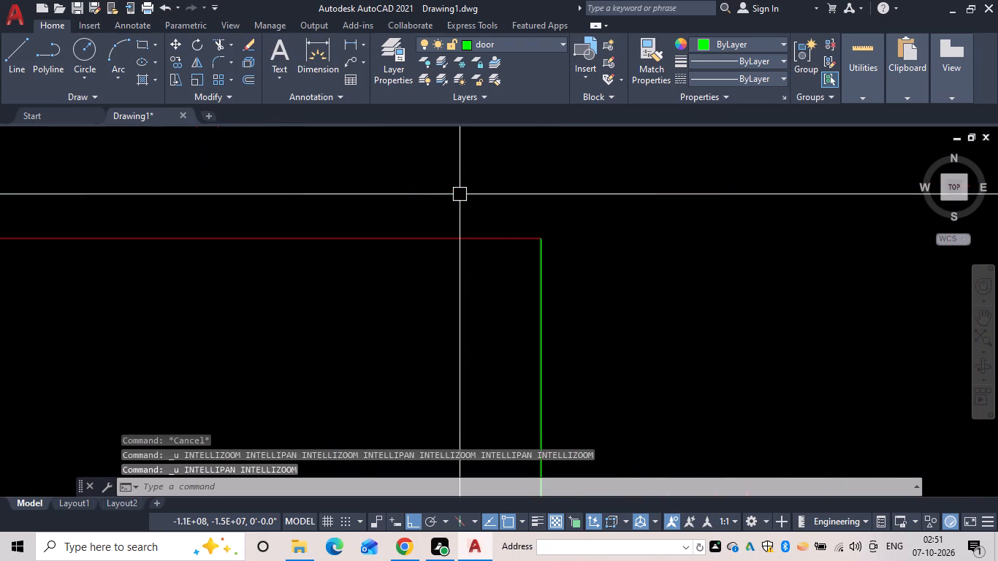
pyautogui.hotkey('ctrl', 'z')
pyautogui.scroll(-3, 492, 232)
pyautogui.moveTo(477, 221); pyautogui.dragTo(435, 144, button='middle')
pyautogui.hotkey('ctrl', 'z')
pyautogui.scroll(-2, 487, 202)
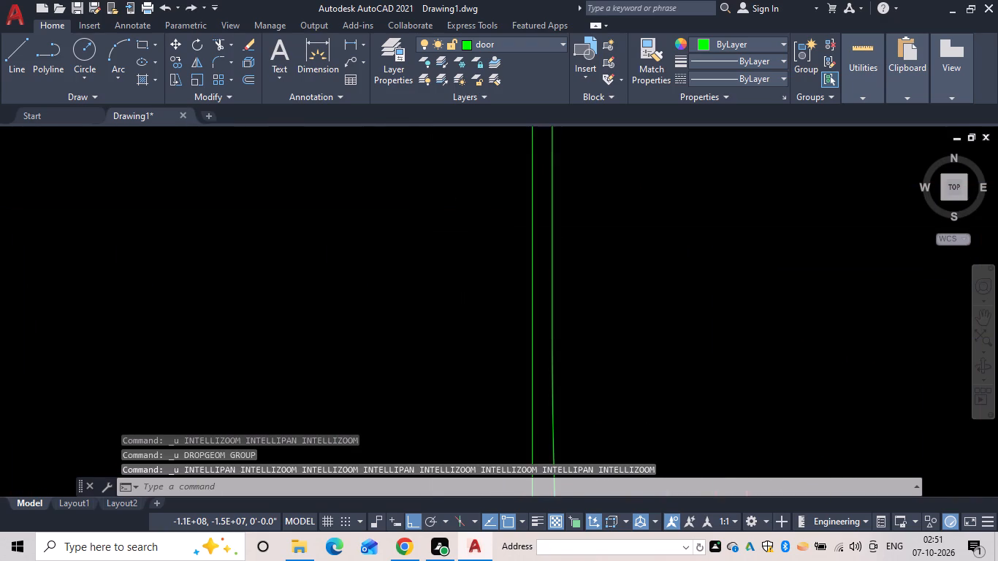
# Undo the earlier grip edits, grouping and block editing of the upper-wall door.
pyautogui.scroll(-2, 487, 202)
pyautogui.hotkey('ctrl', 'z')
pyautogui.hotkey('ctrl', 'z')
pyautogui.hotkey('ctrl', 'z')
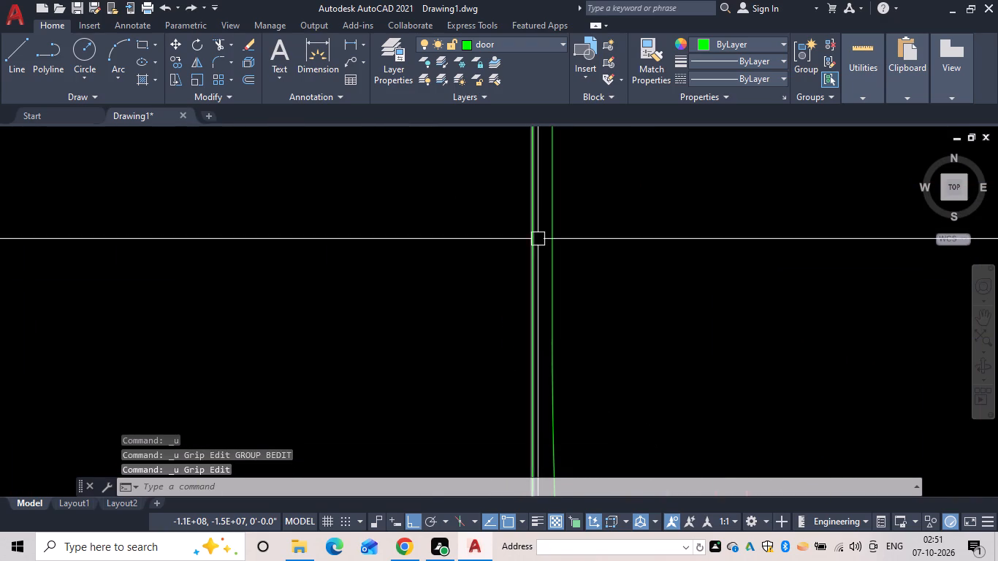
pyautogui.hotkey('ctrl', 'z')
pyautogui.hotkey('ctrl', 'z')
pyautogui.scroll(-3, 538, 237)
pyautogui.moveTo(526, 233); pyautogui.dragTo(461, 235, button='middle')
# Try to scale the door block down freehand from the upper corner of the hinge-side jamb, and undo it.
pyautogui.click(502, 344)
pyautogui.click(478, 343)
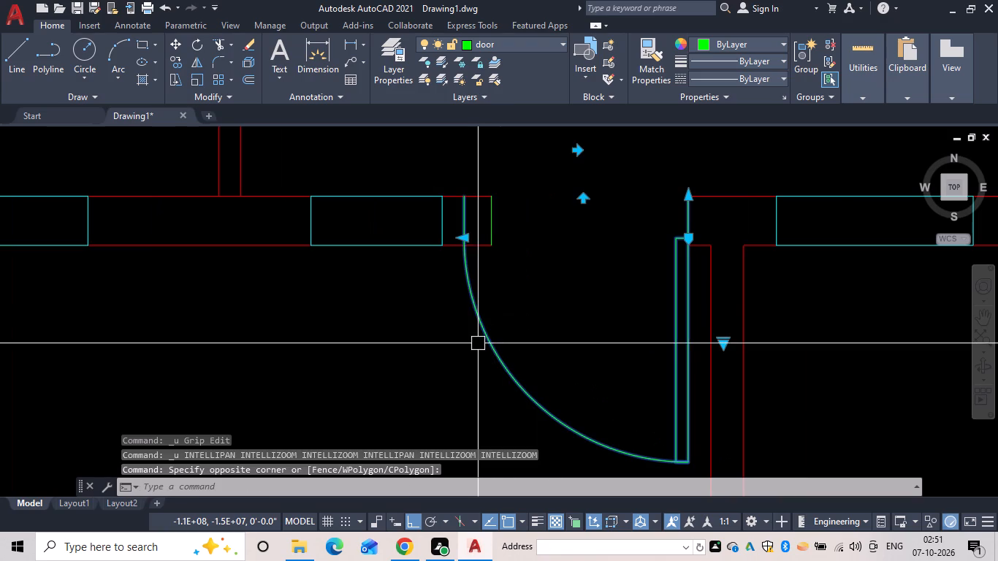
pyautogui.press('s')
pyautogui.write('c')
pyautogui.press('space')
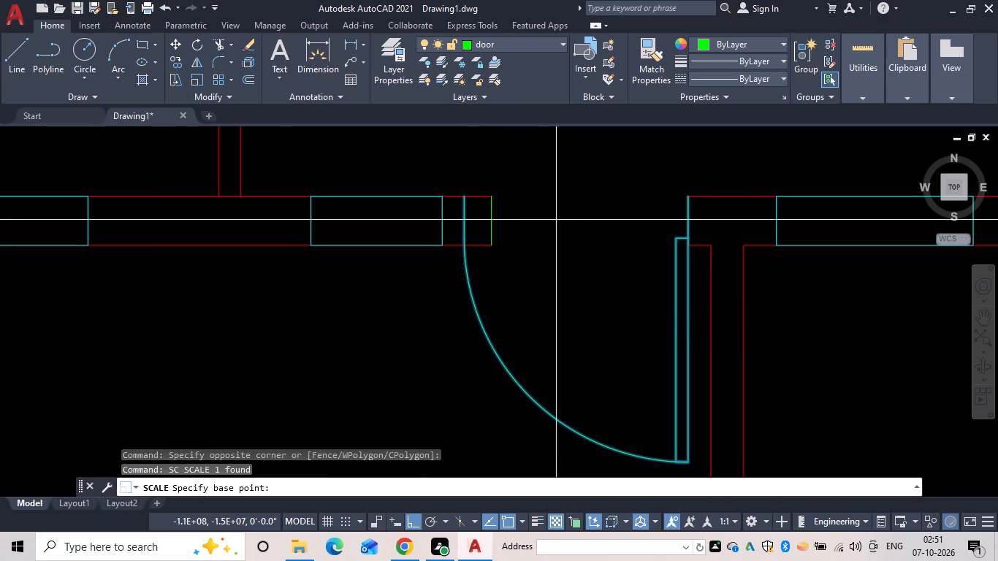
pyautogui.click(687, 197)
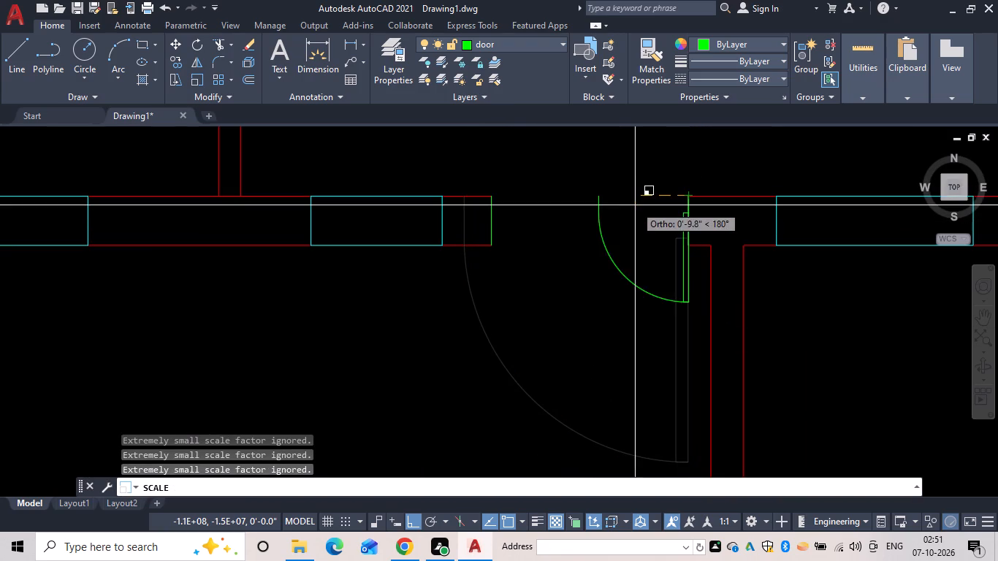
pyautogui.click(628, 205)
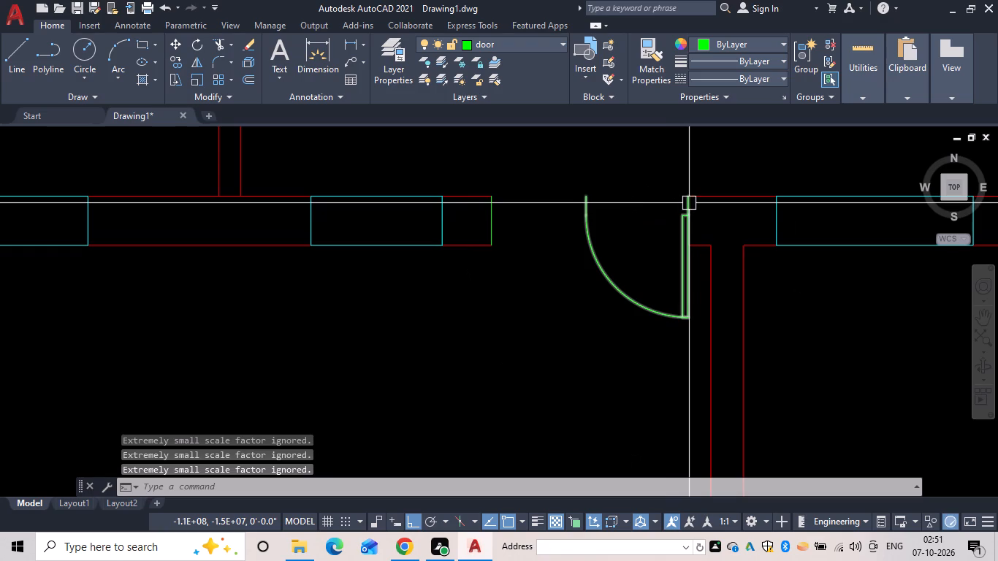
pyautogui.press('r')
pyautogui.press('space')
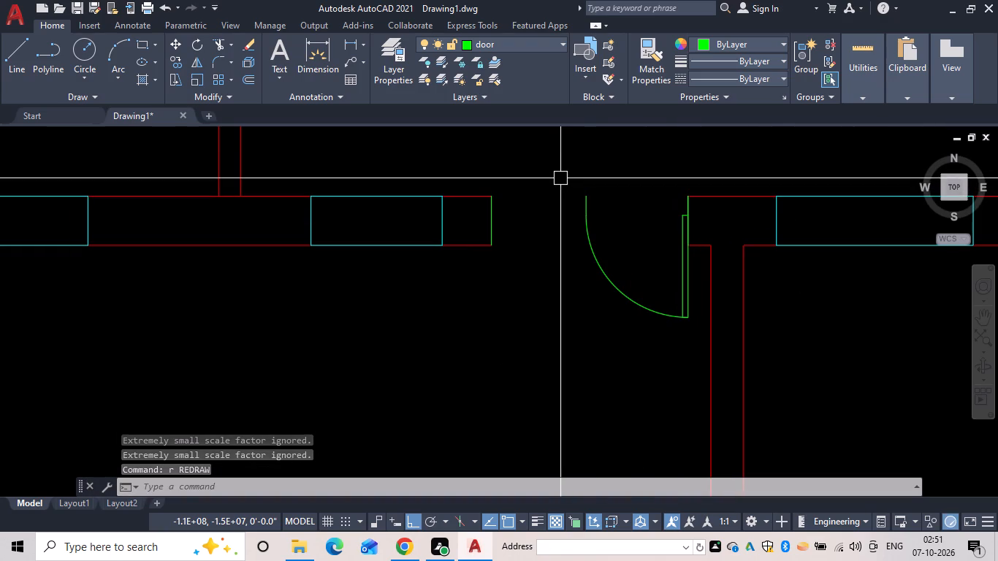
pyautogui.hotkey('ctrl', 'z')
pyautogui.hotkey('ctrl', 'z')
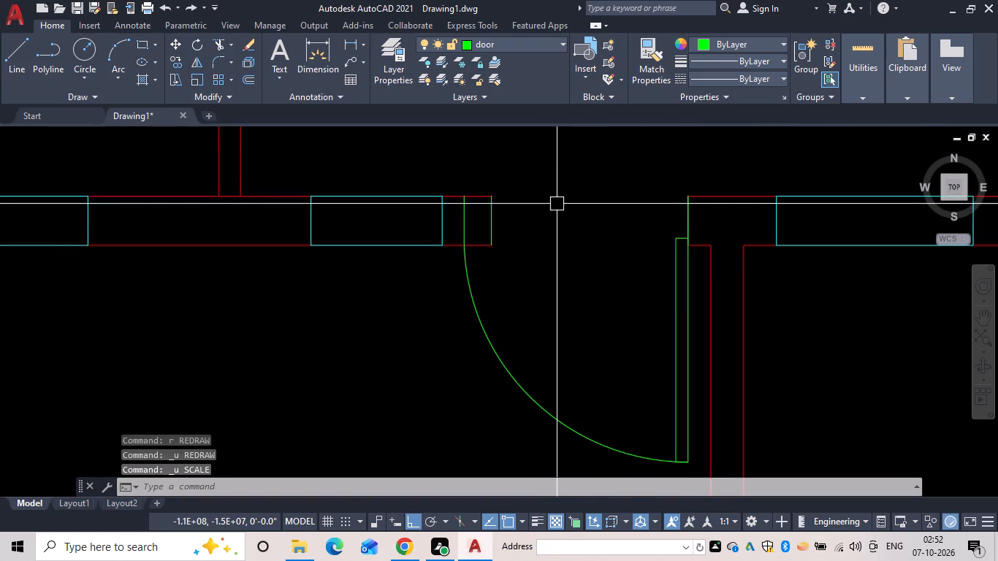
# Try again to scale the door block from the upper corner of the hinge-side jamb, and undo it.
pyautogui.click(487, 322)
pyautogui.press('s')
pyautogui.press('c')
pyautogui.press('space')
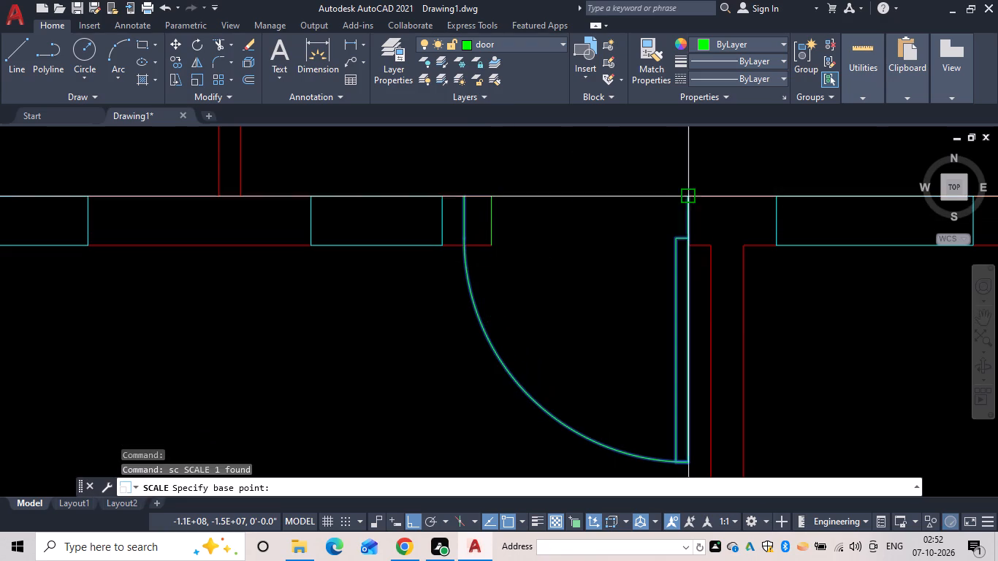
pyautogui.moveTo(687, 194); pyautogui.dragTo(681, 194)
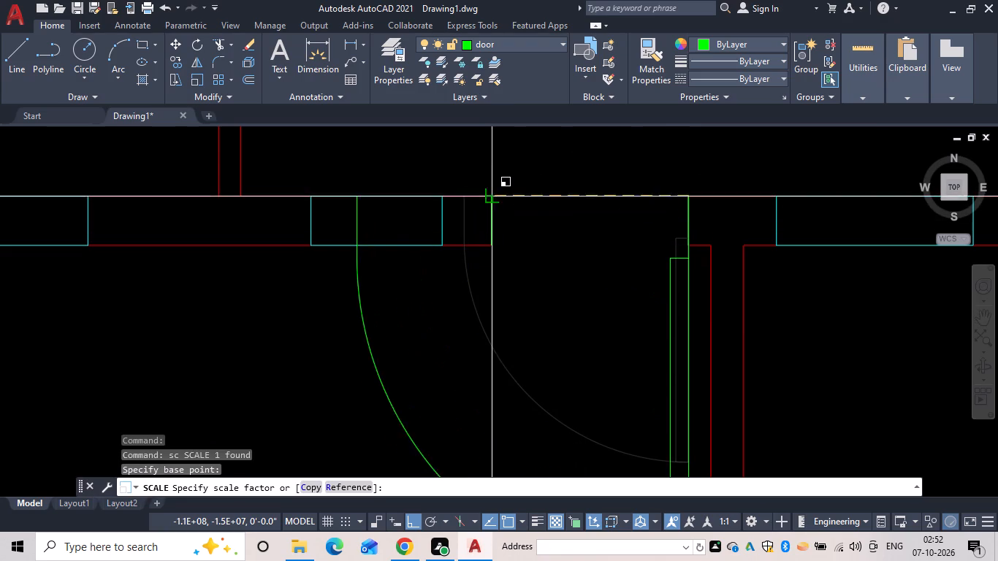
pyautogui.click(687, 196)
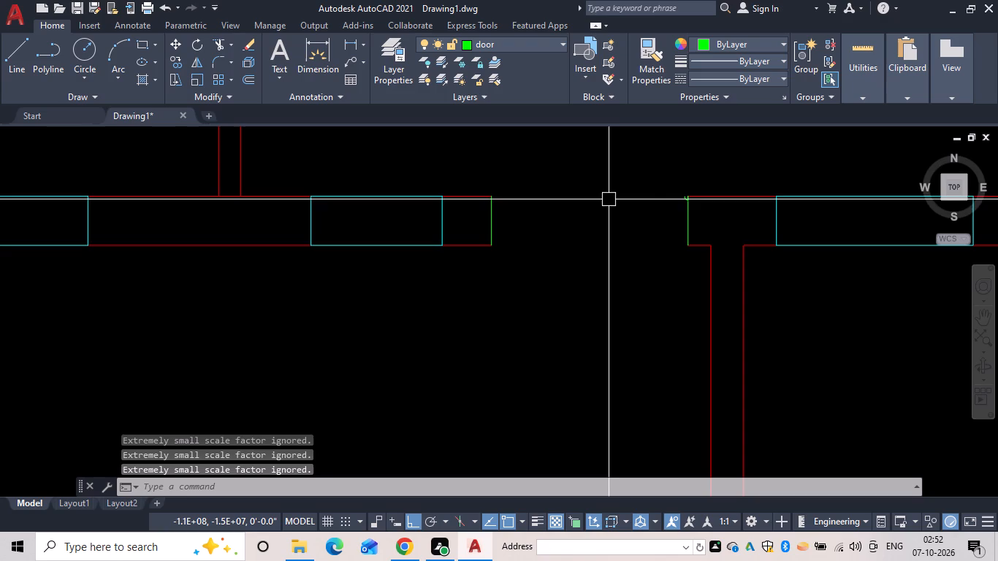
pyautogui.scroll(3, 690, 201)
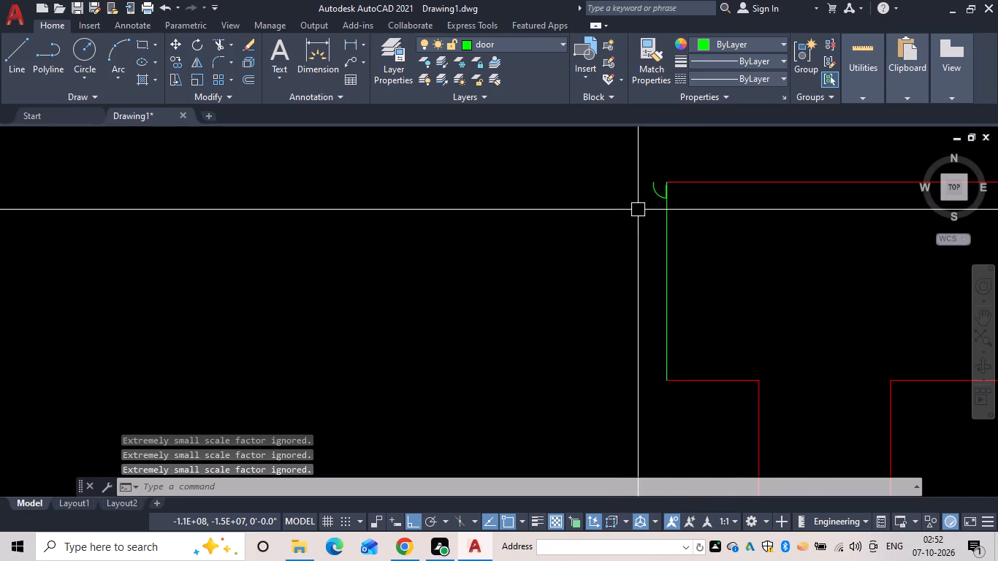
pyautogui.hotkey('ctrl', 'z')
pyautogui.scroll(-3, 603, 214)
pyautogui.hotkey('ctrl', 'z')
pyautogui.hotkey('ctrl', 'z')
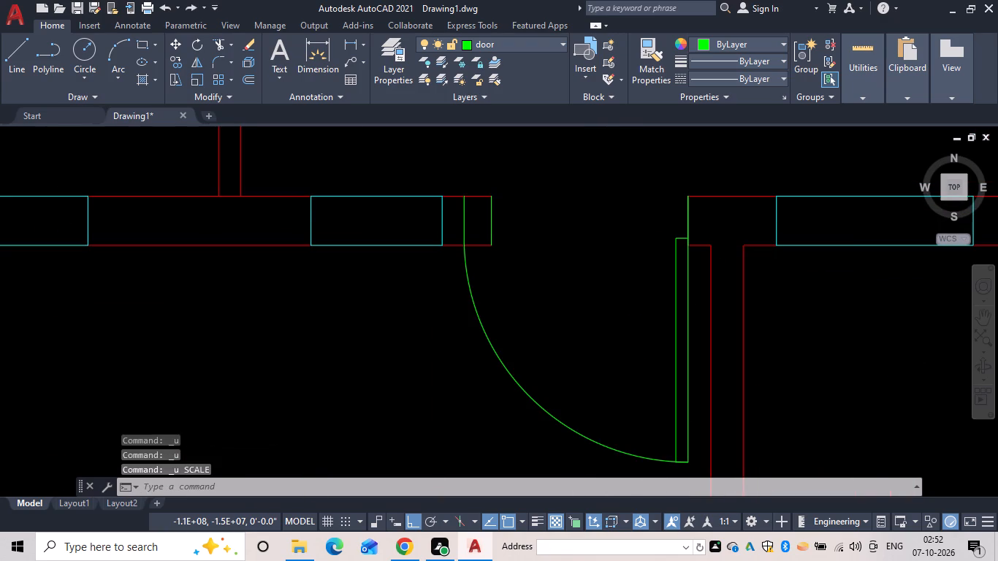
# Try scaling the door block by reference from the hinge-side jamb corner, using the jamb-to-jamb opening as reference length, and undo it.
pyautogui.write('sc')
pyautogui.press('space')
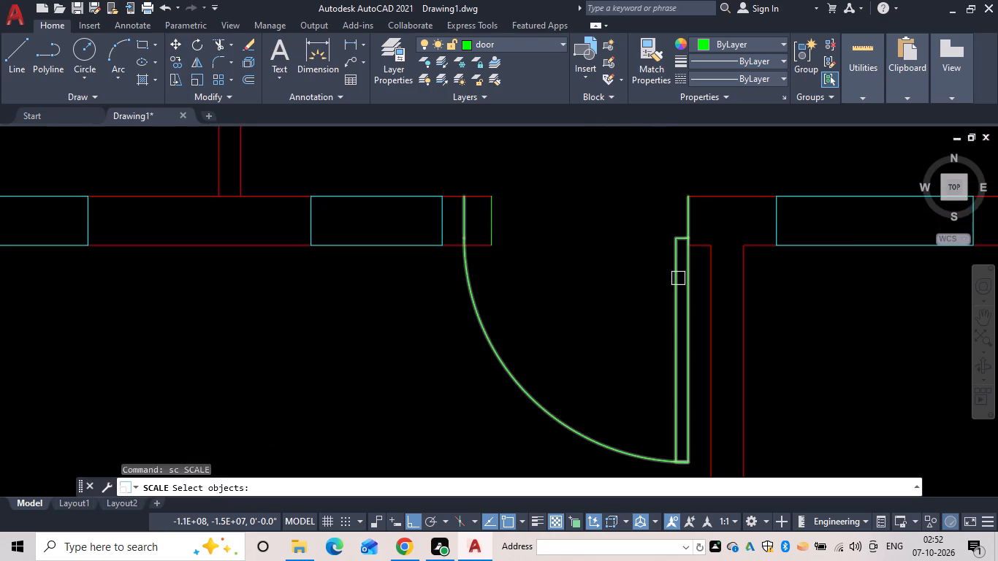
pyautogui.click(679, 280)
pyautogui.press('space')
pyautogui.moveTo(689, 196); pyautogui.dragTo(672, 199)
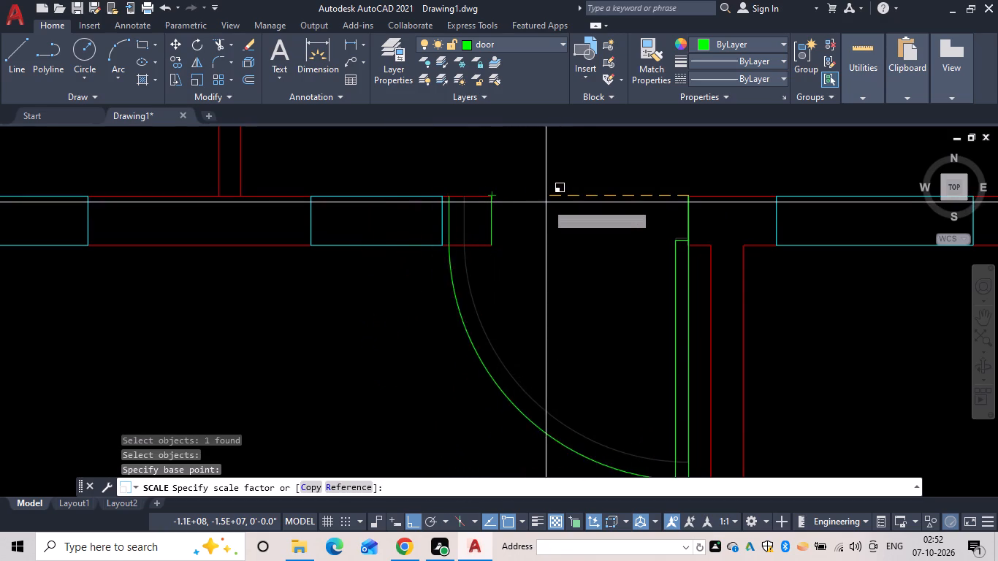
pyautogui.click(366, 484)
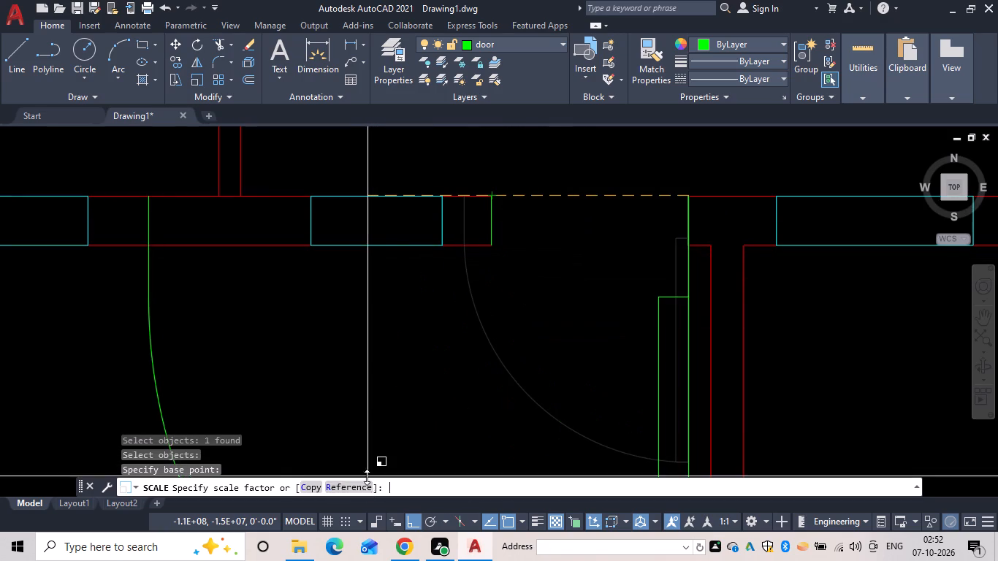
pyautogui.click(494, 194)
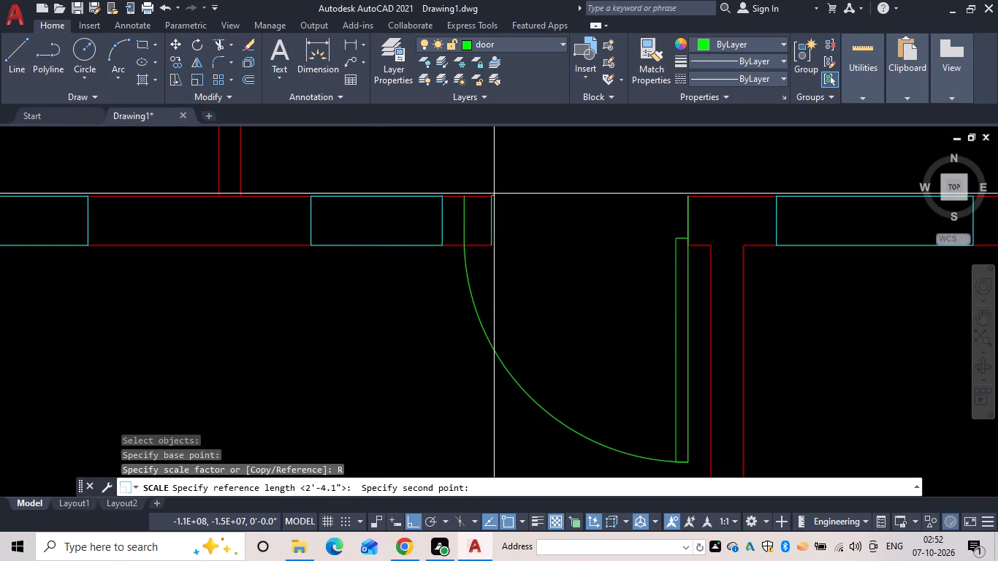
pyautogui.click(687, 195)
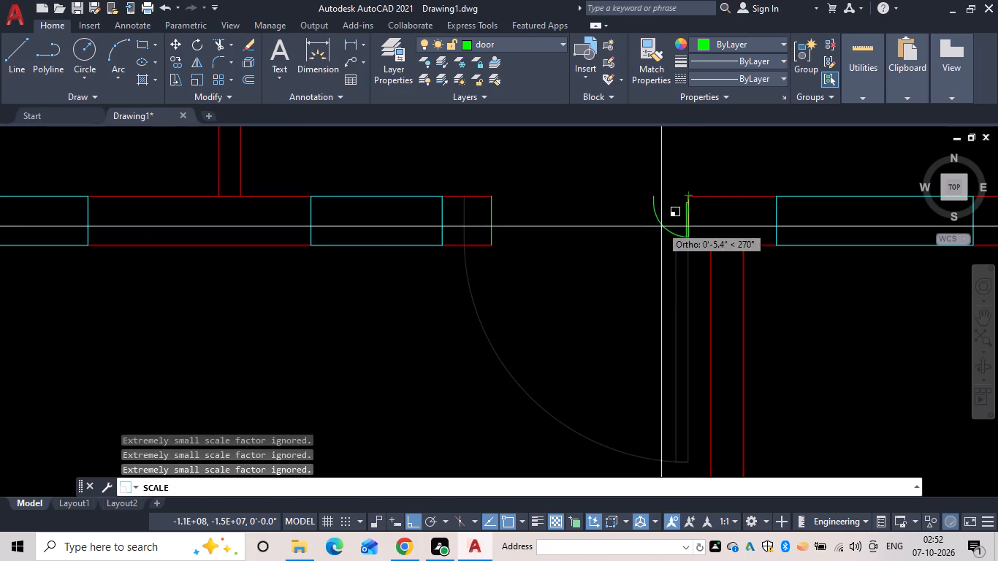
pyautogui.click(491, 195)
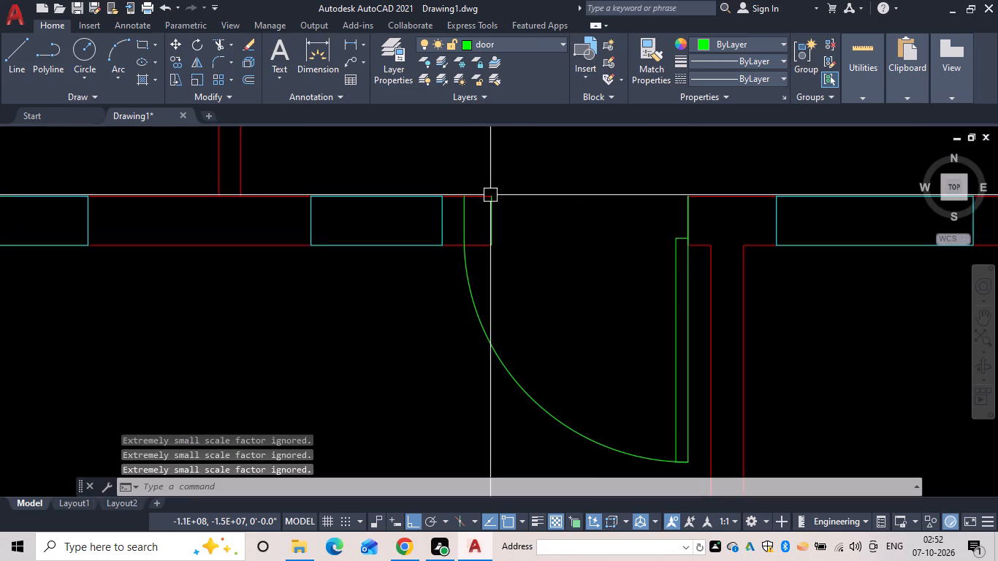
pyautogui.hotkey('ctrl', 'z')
# Undo the remaining earlier grip edits of the door block, back through its width change and the flip of its swing.
pyautogui.hotkey('ctrl', 'z')
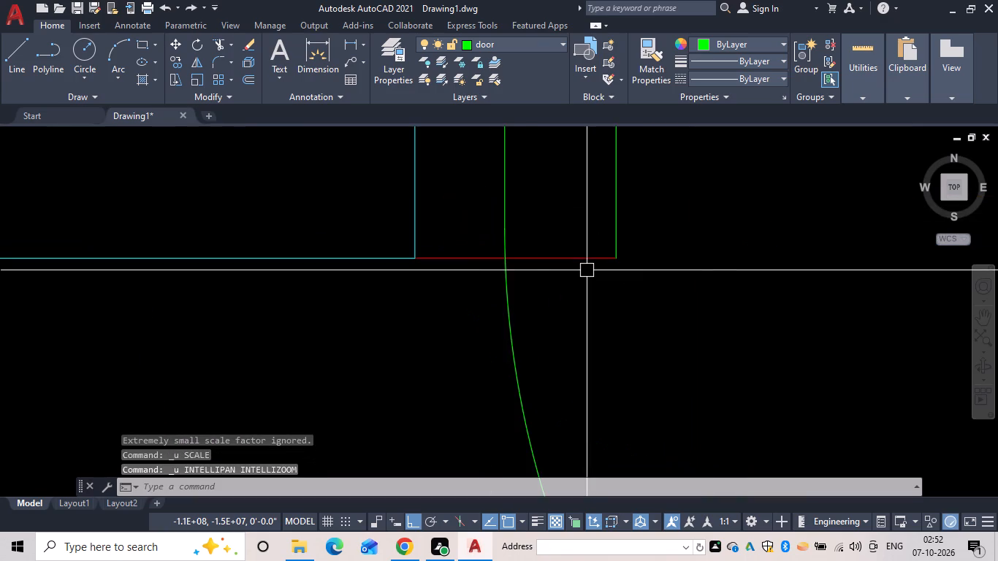
pyautogui.scroll(-4, 587, 270)
pyautogui.hotkey('ctrl', 'z')
pyautogui.hotkey('ctrl', 'z')
pyautogui.hotkey('ctrl', 'z')
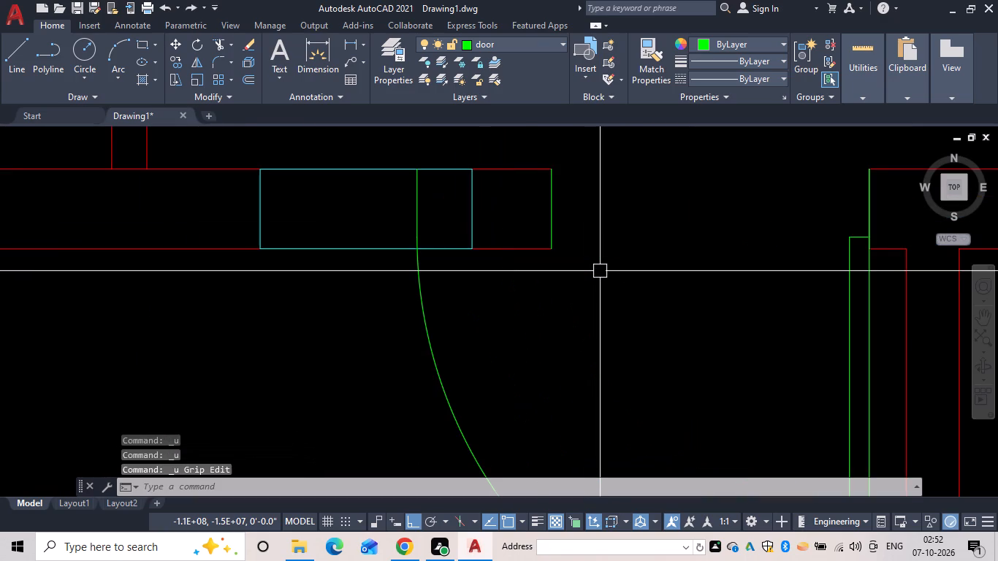
pyautogui.scroll(-3, 640, 271)
pyautogui.moveTo(639, 270); pyautogui.dragTo(544, 269, button='middle')
pyautogui.hotkey('ctrl', 'z')
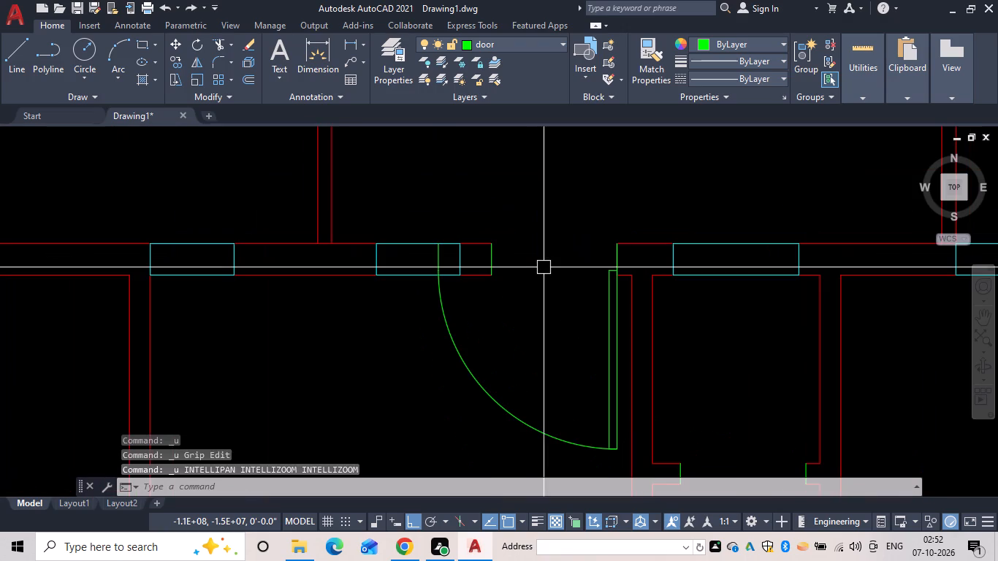
pyautogui.hotkey('ctrl', 'z')
pyautogui.hotkey('ctrl', 'z')
pyautogui.hotkey('ctrl', 'z')
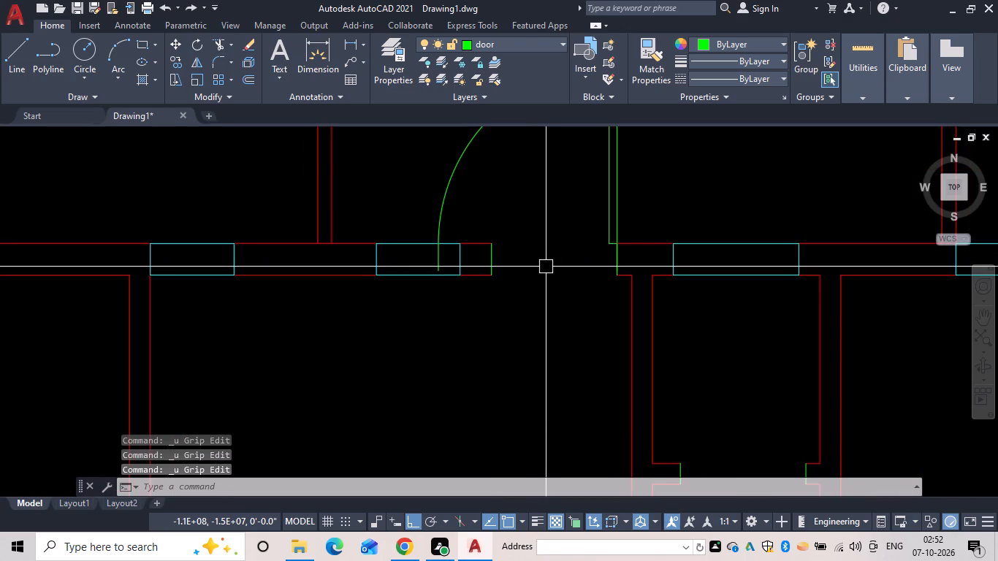
# Flip the door block so its leaf and arc swing below the upper wall.
pyautogui.press('Escape')
pyautogui.click(615, 233)
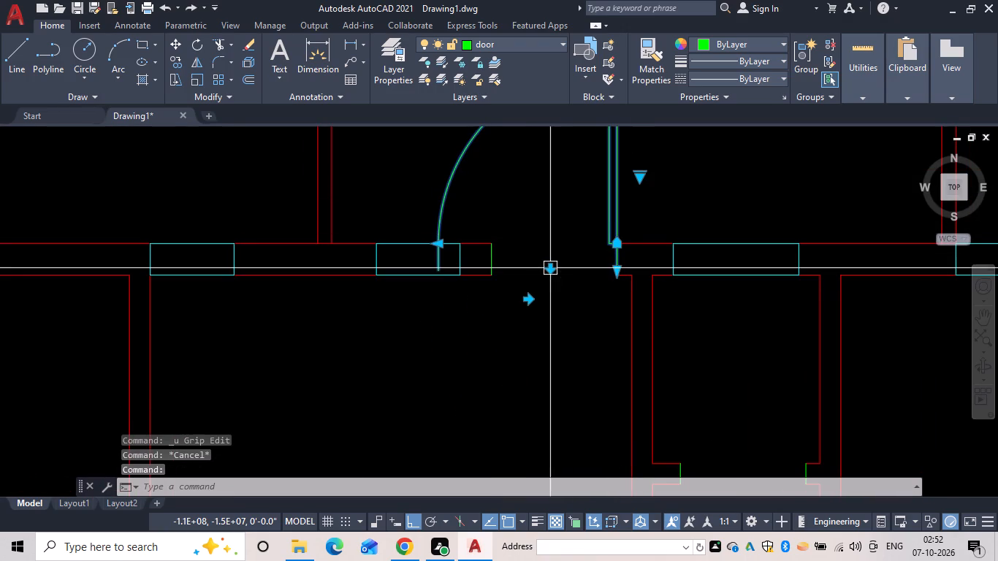
pyautogui.click(555, 269)
pyautogui.press('Escape')
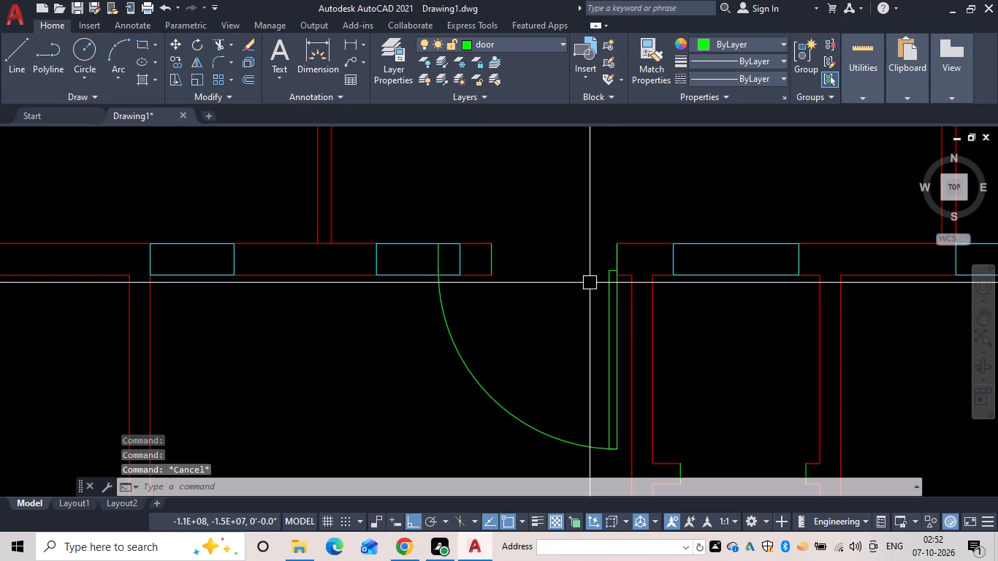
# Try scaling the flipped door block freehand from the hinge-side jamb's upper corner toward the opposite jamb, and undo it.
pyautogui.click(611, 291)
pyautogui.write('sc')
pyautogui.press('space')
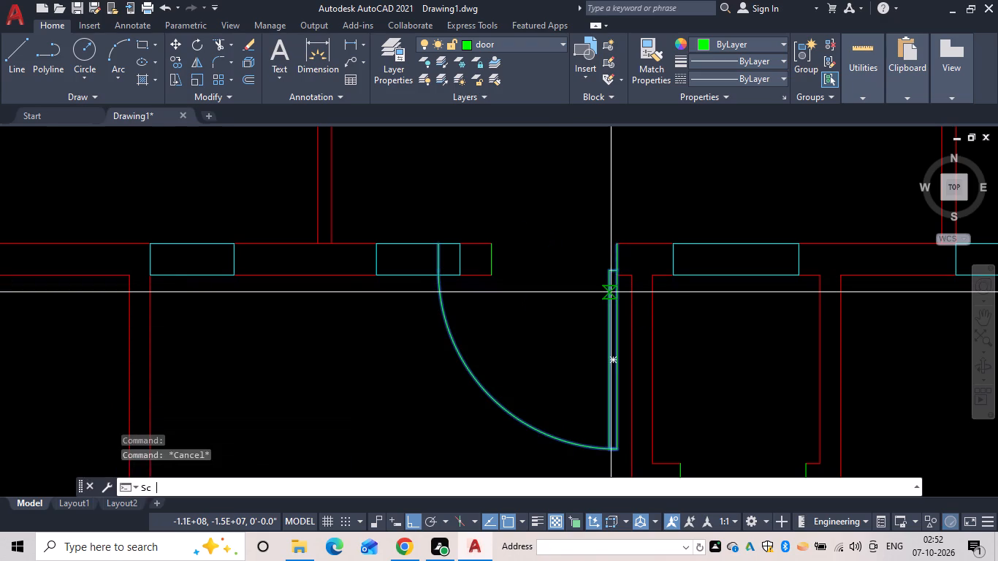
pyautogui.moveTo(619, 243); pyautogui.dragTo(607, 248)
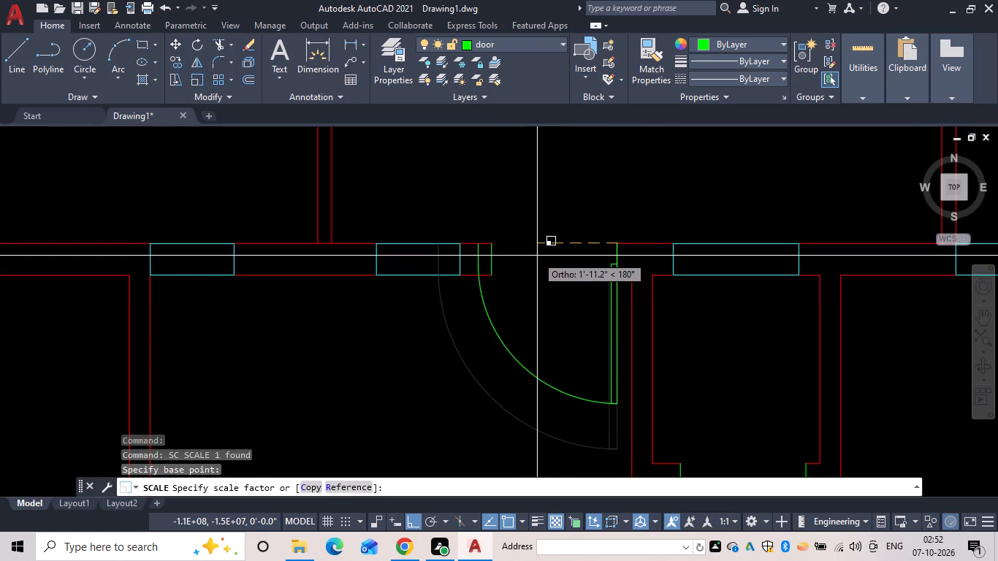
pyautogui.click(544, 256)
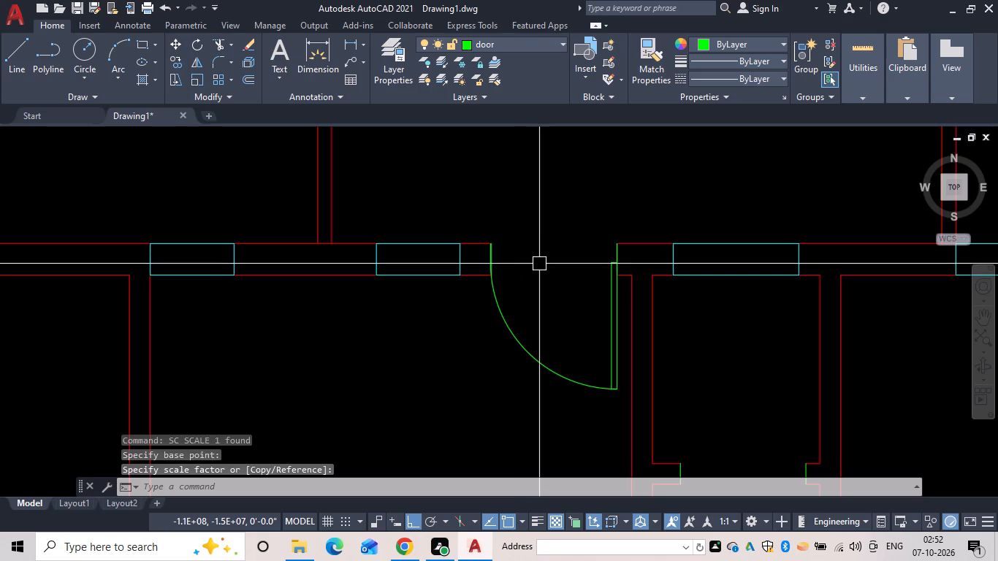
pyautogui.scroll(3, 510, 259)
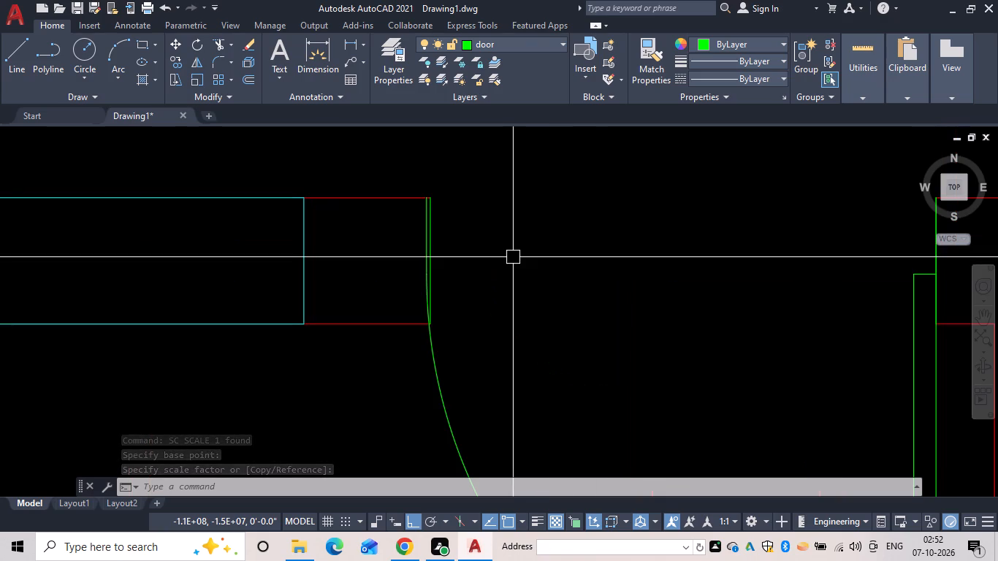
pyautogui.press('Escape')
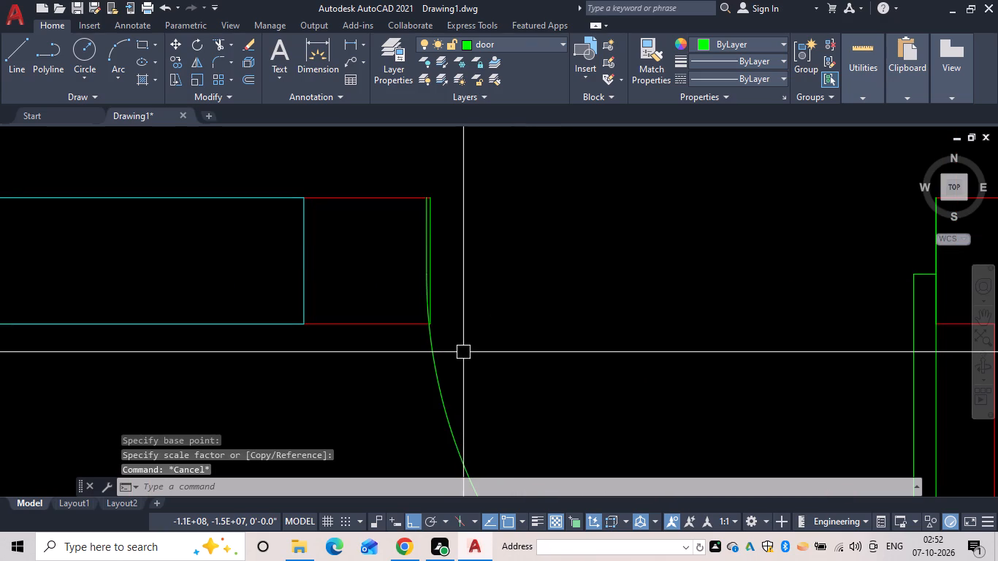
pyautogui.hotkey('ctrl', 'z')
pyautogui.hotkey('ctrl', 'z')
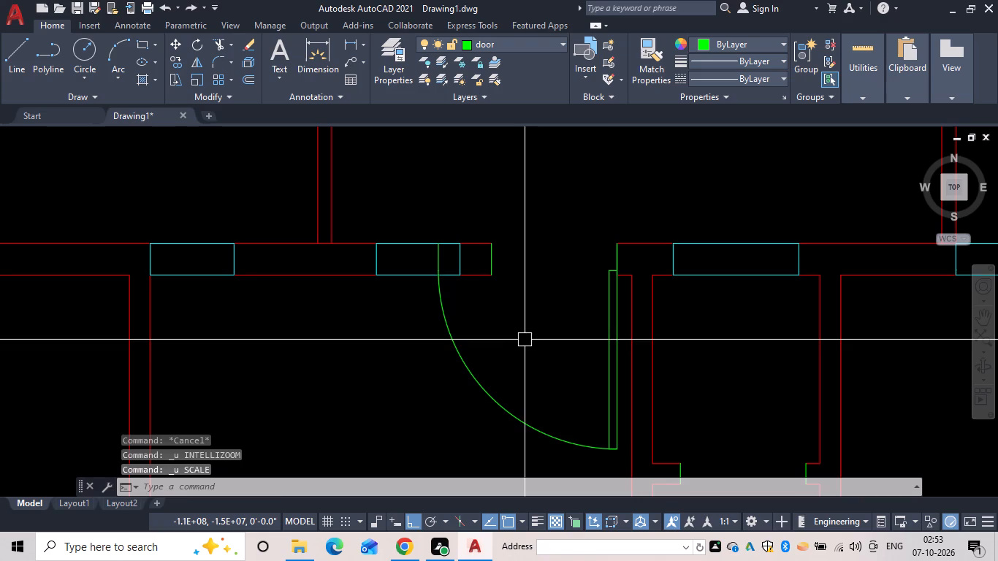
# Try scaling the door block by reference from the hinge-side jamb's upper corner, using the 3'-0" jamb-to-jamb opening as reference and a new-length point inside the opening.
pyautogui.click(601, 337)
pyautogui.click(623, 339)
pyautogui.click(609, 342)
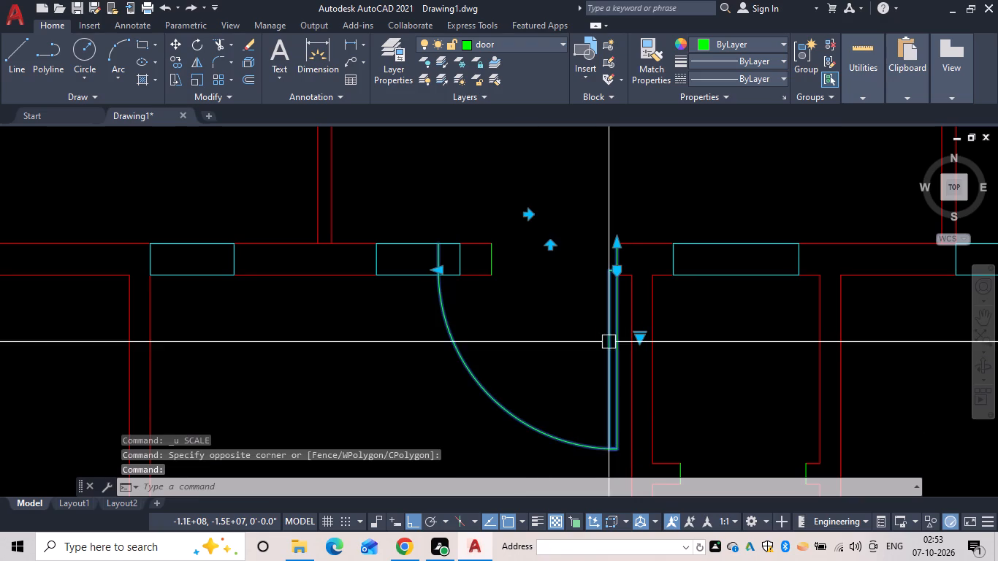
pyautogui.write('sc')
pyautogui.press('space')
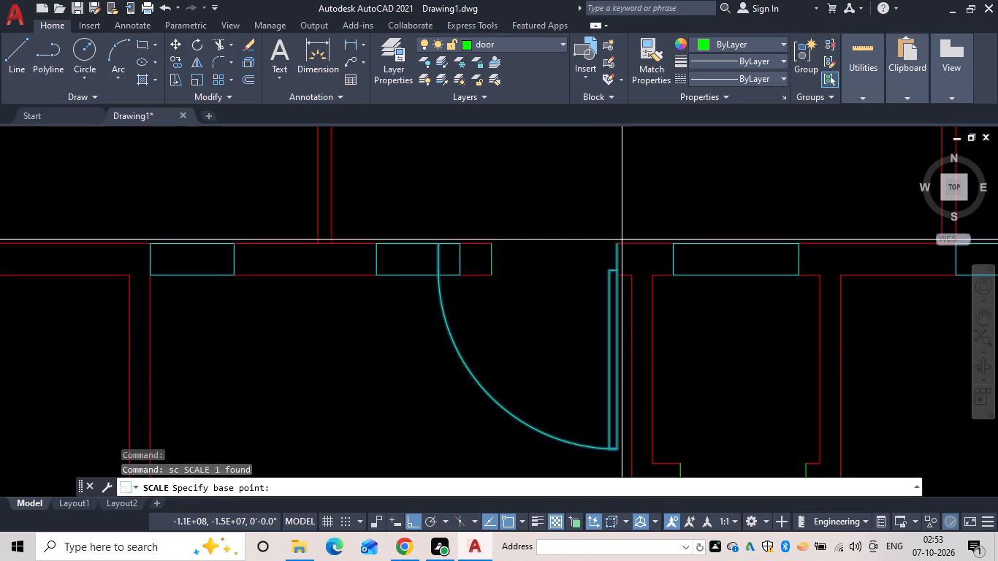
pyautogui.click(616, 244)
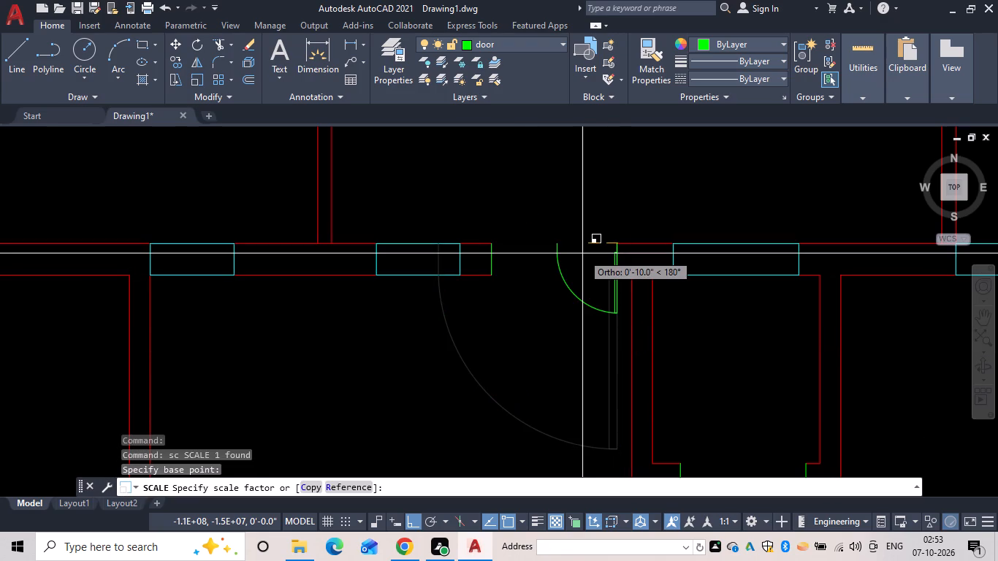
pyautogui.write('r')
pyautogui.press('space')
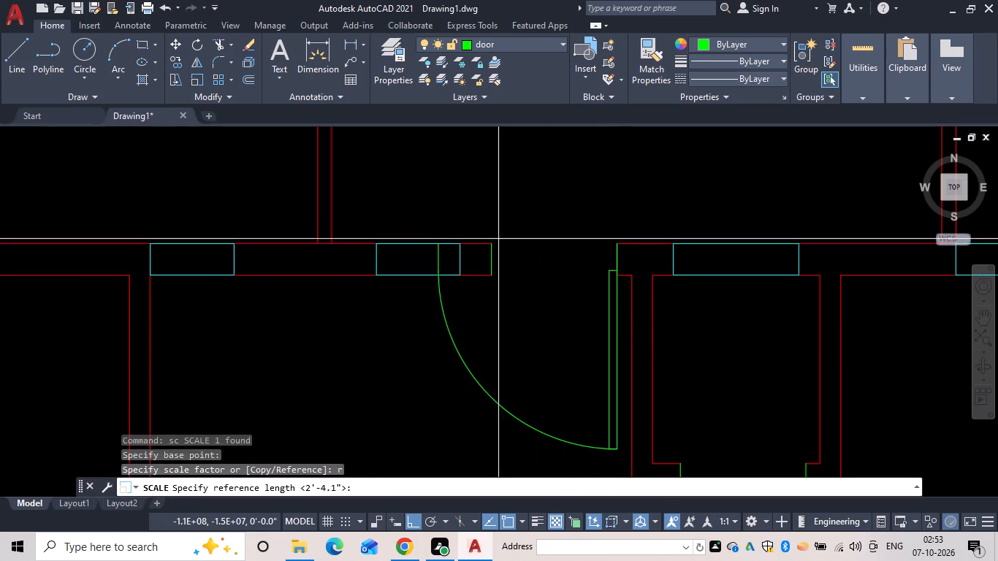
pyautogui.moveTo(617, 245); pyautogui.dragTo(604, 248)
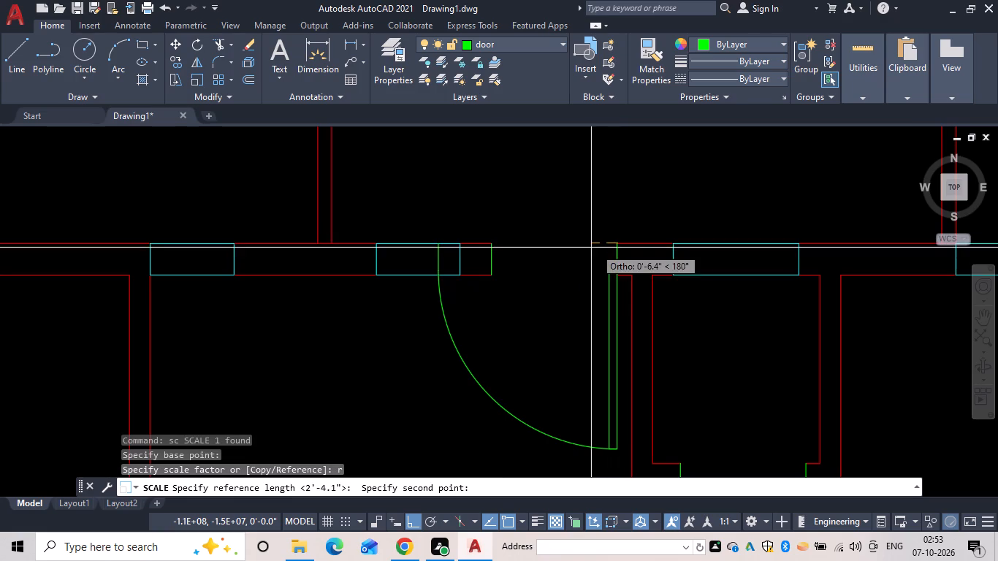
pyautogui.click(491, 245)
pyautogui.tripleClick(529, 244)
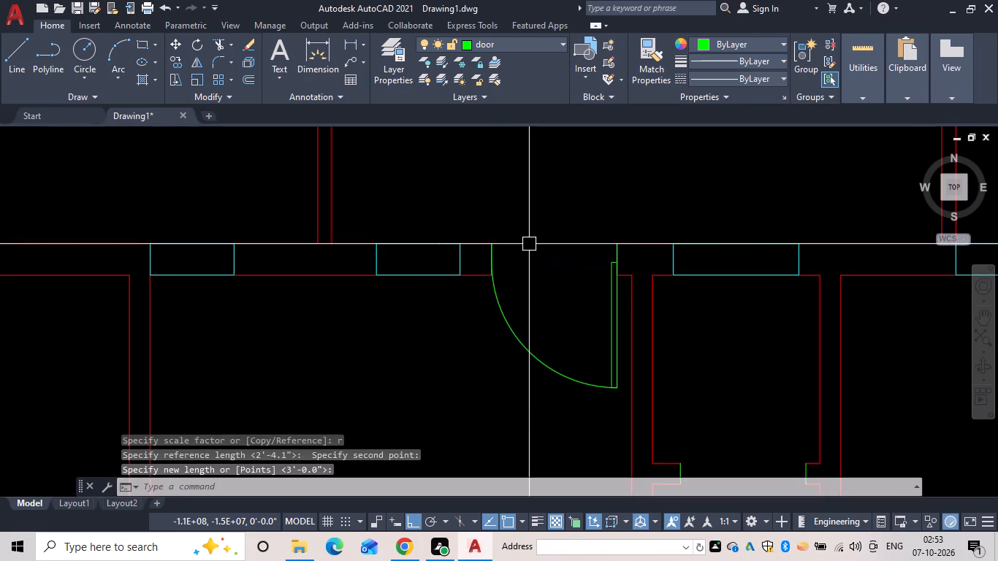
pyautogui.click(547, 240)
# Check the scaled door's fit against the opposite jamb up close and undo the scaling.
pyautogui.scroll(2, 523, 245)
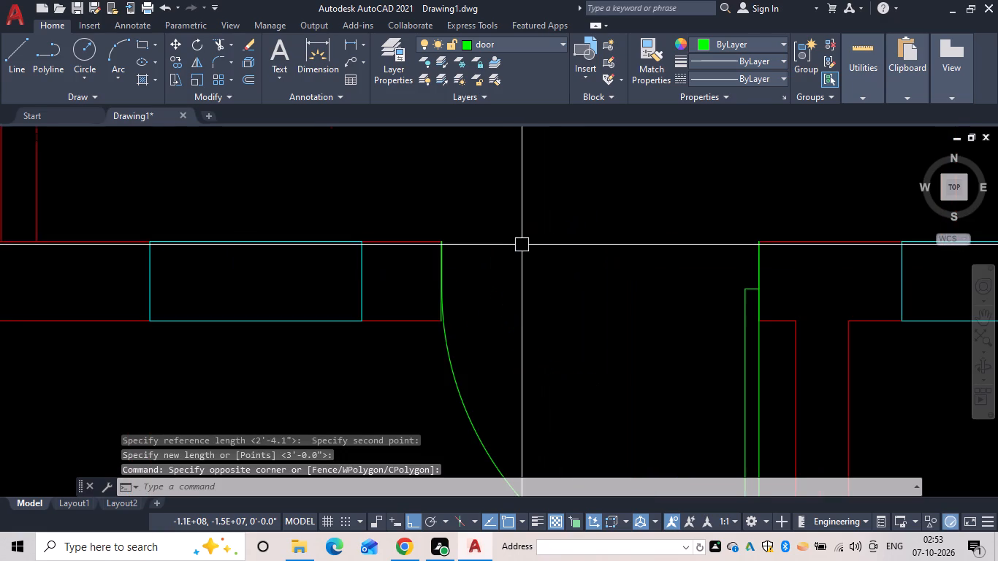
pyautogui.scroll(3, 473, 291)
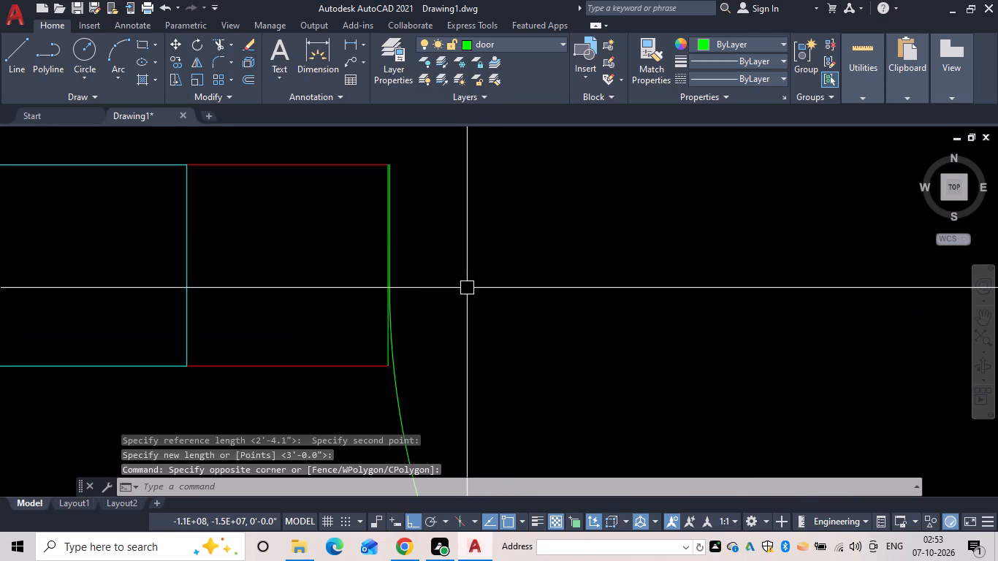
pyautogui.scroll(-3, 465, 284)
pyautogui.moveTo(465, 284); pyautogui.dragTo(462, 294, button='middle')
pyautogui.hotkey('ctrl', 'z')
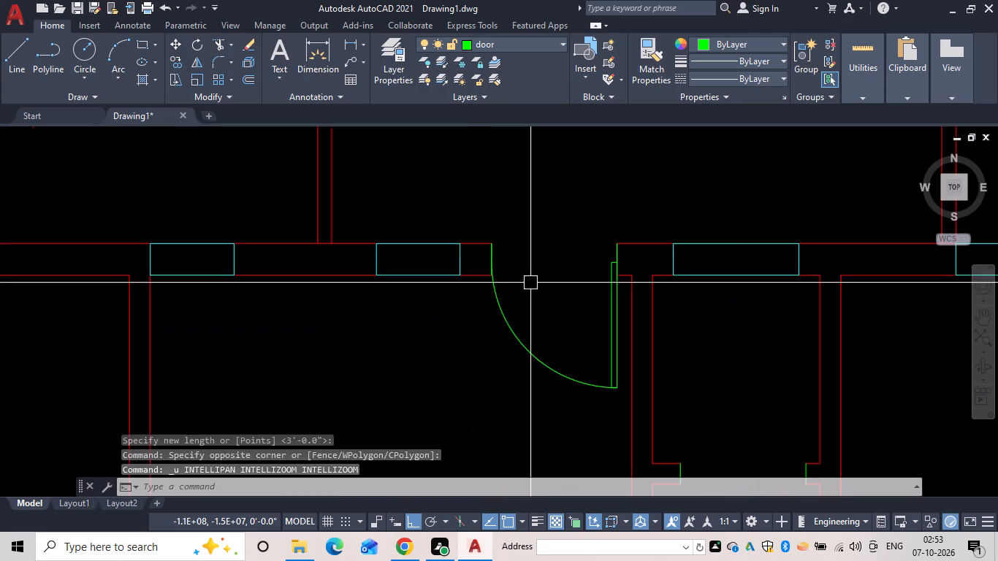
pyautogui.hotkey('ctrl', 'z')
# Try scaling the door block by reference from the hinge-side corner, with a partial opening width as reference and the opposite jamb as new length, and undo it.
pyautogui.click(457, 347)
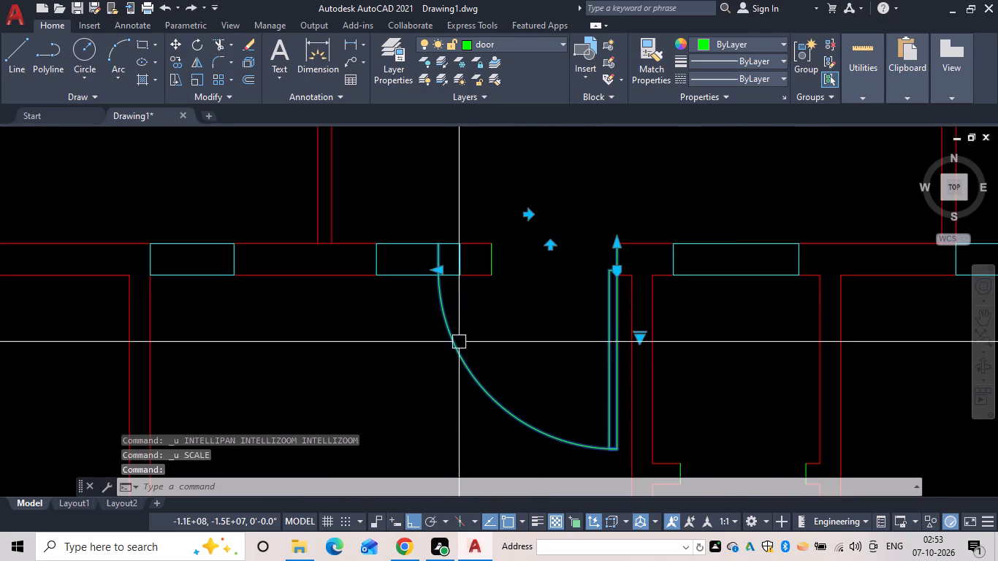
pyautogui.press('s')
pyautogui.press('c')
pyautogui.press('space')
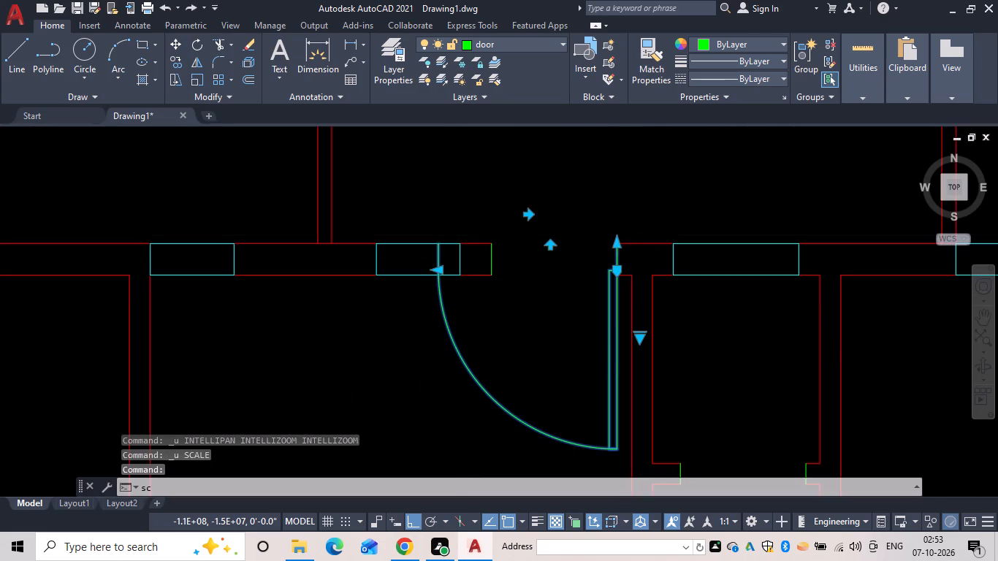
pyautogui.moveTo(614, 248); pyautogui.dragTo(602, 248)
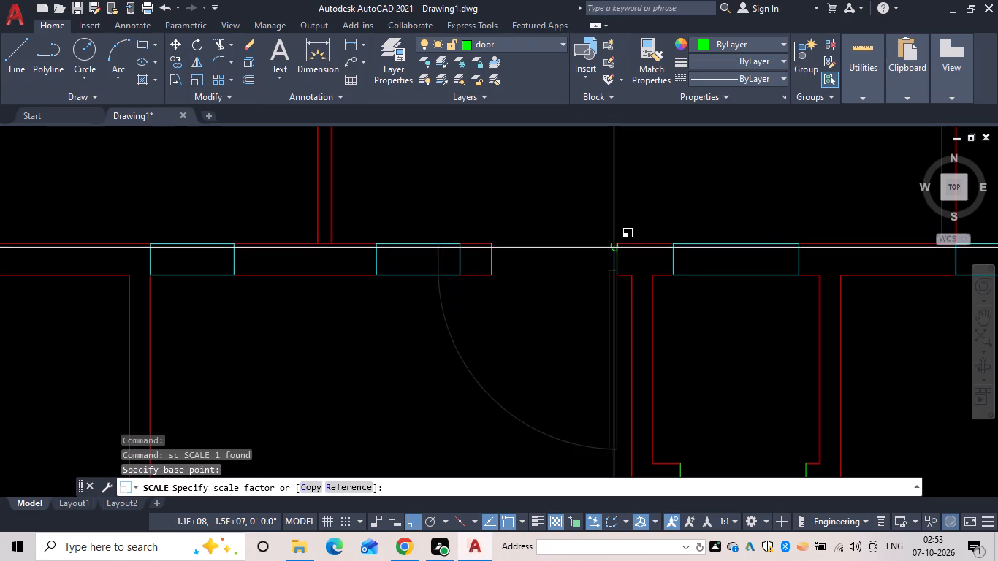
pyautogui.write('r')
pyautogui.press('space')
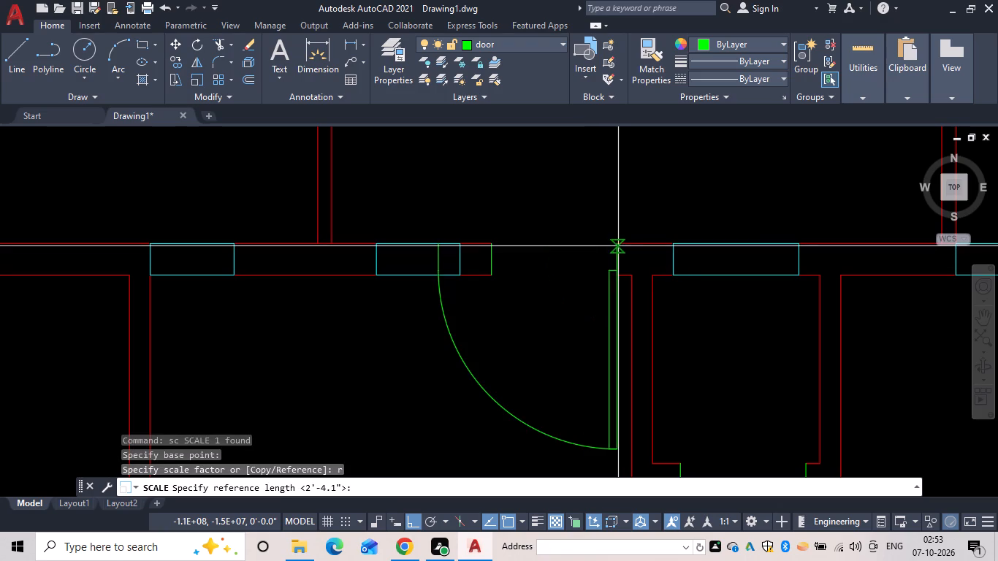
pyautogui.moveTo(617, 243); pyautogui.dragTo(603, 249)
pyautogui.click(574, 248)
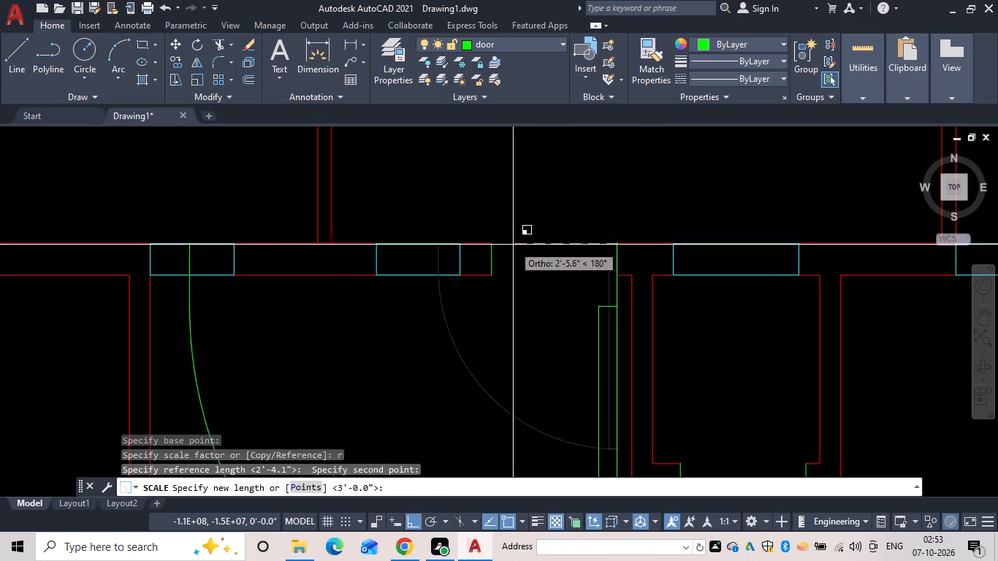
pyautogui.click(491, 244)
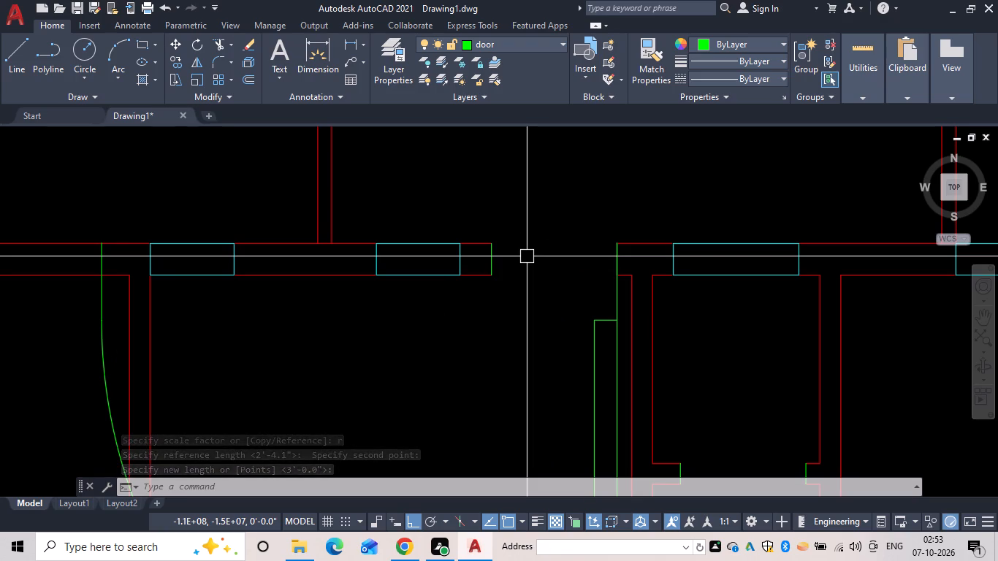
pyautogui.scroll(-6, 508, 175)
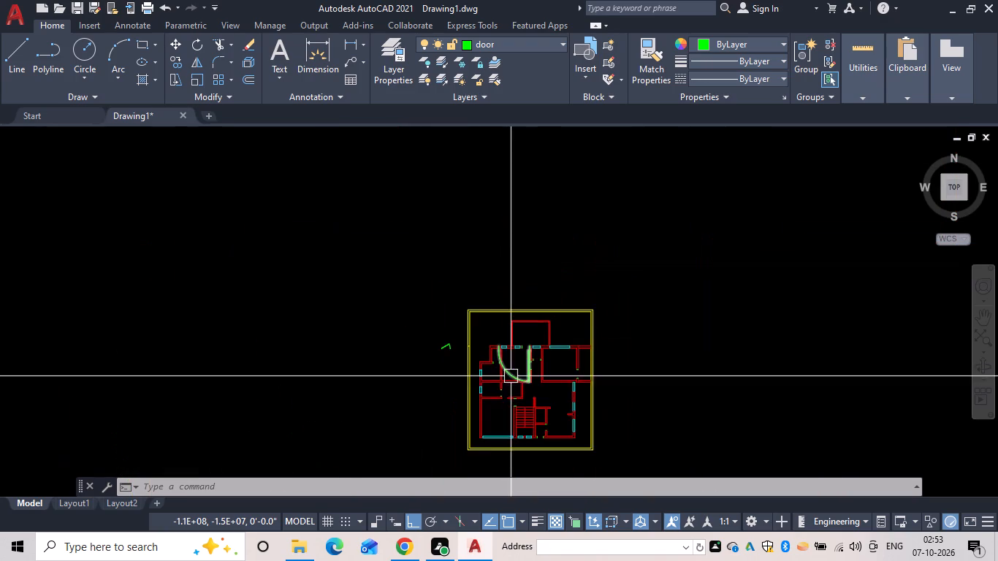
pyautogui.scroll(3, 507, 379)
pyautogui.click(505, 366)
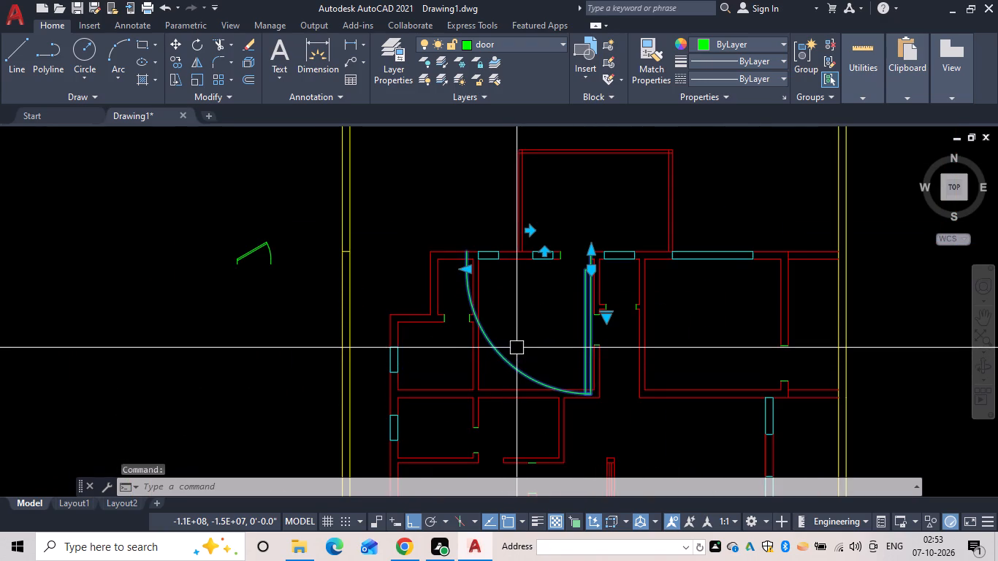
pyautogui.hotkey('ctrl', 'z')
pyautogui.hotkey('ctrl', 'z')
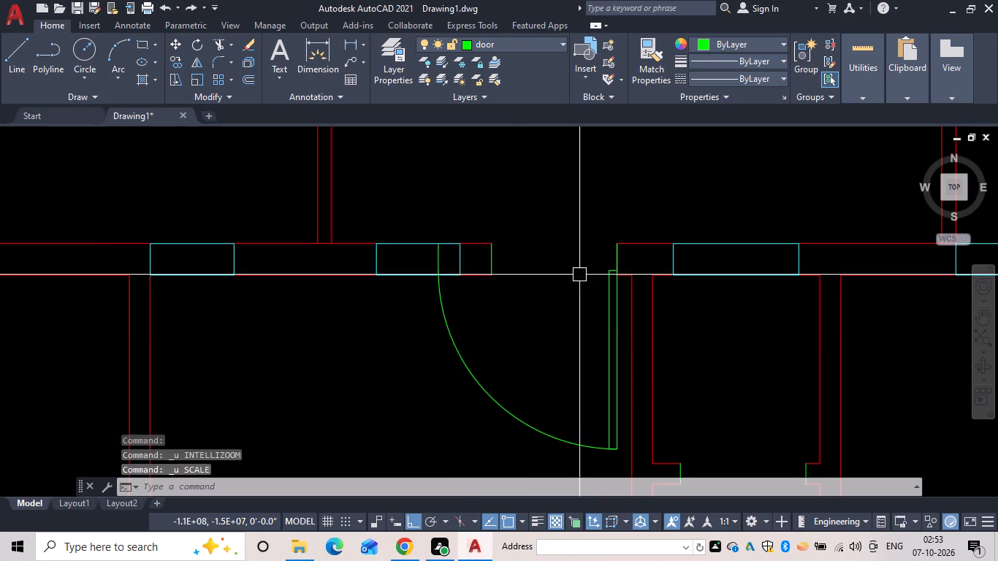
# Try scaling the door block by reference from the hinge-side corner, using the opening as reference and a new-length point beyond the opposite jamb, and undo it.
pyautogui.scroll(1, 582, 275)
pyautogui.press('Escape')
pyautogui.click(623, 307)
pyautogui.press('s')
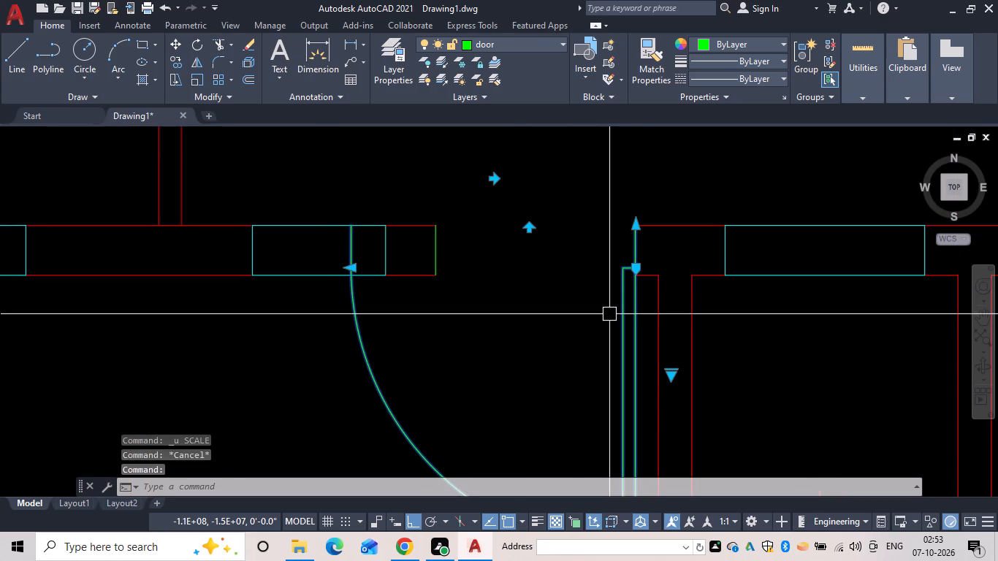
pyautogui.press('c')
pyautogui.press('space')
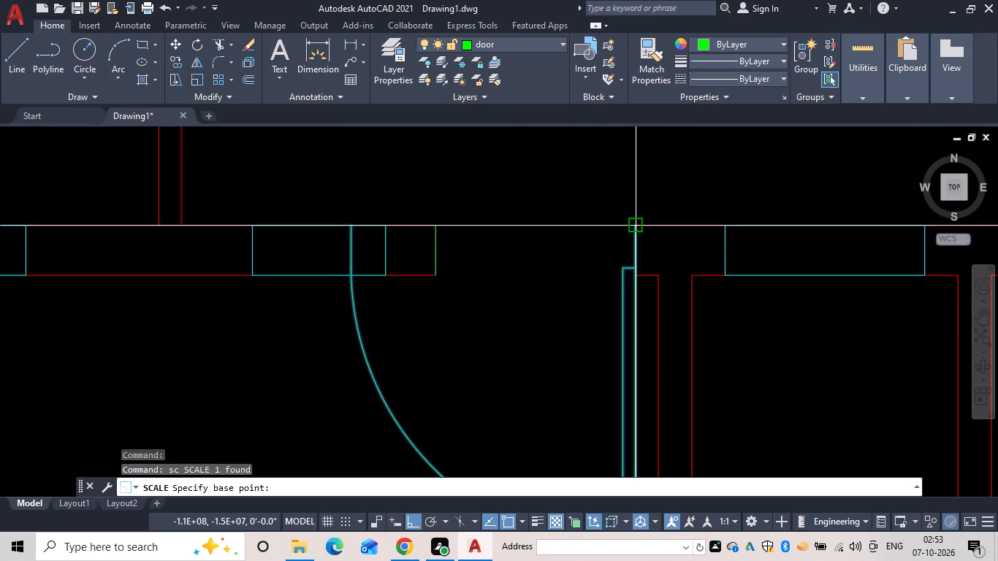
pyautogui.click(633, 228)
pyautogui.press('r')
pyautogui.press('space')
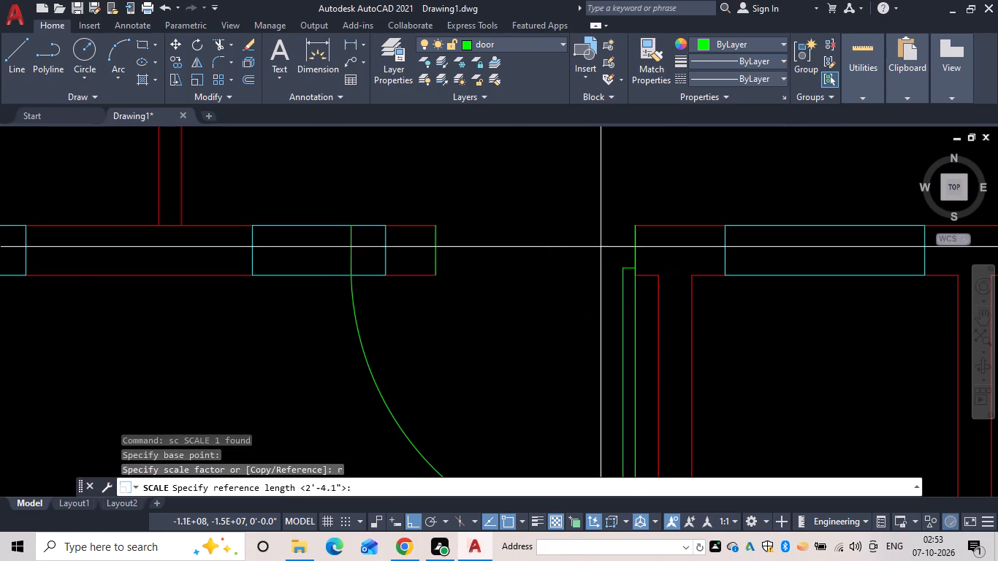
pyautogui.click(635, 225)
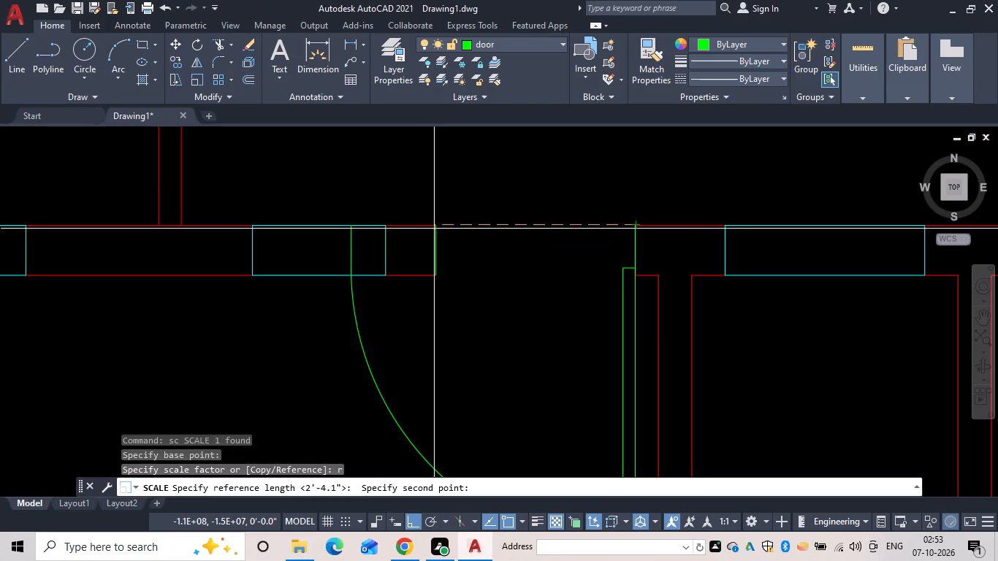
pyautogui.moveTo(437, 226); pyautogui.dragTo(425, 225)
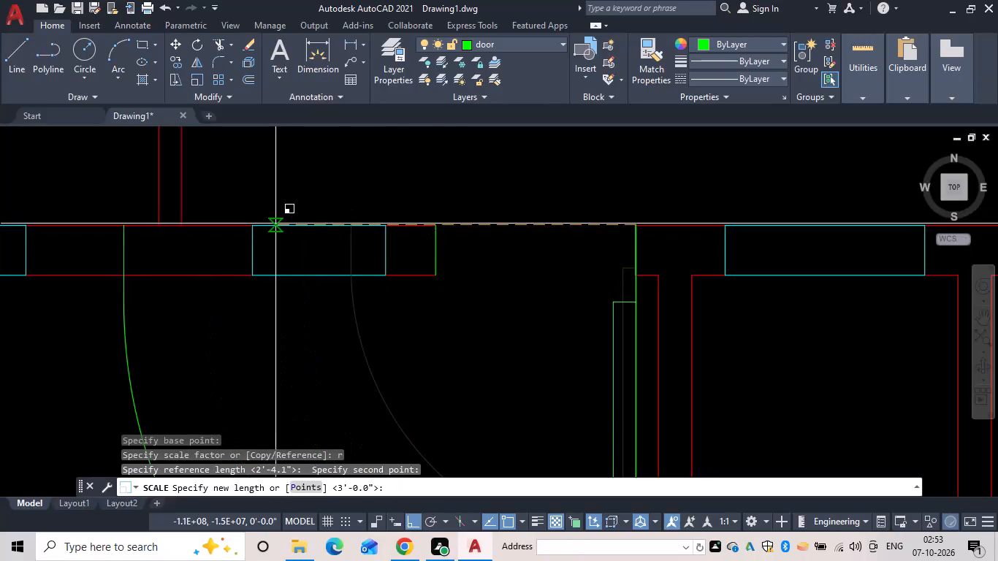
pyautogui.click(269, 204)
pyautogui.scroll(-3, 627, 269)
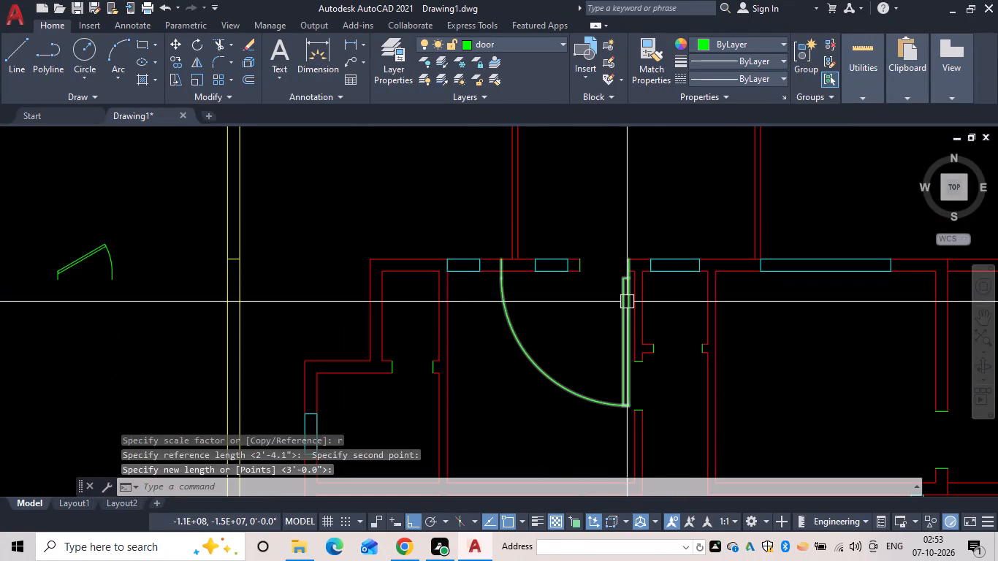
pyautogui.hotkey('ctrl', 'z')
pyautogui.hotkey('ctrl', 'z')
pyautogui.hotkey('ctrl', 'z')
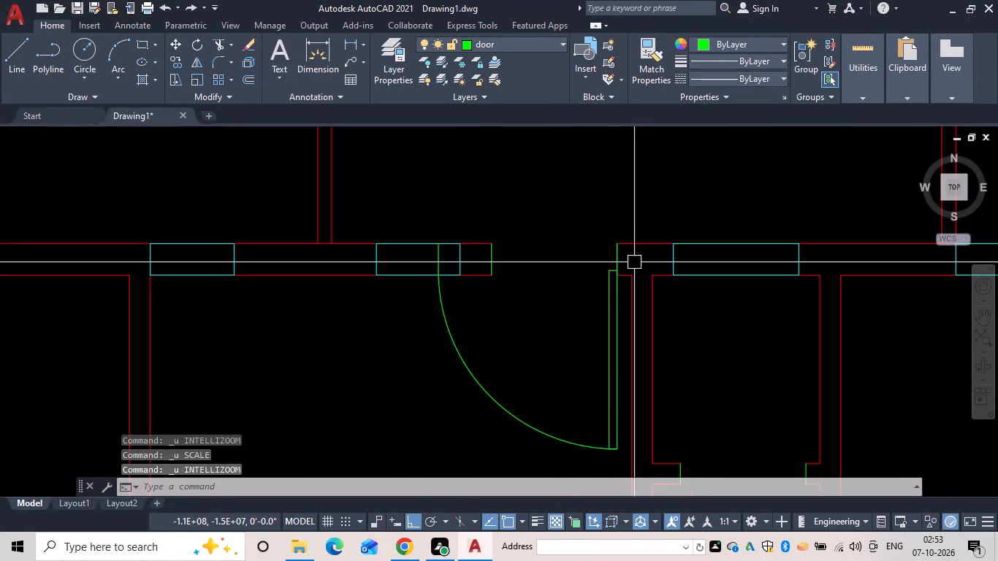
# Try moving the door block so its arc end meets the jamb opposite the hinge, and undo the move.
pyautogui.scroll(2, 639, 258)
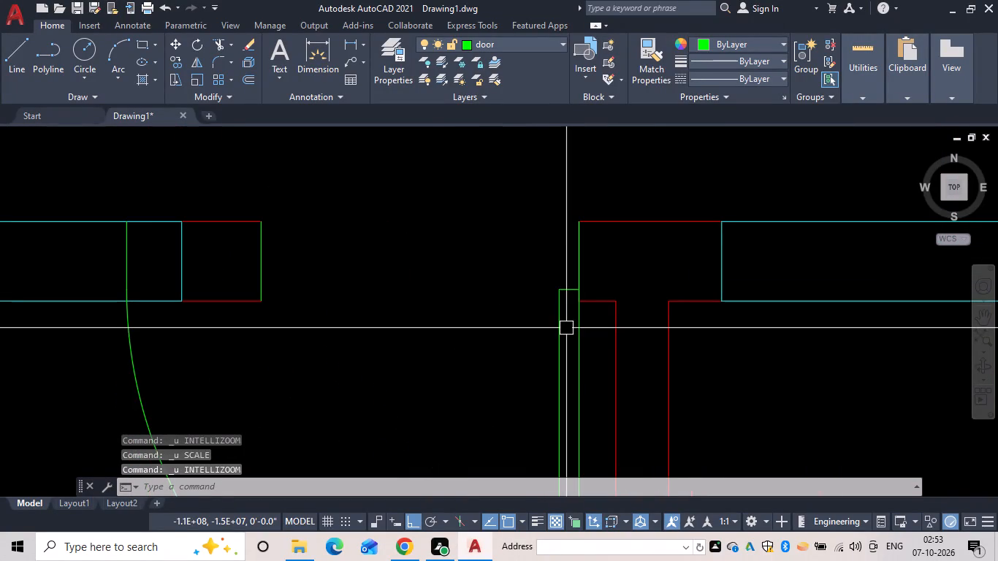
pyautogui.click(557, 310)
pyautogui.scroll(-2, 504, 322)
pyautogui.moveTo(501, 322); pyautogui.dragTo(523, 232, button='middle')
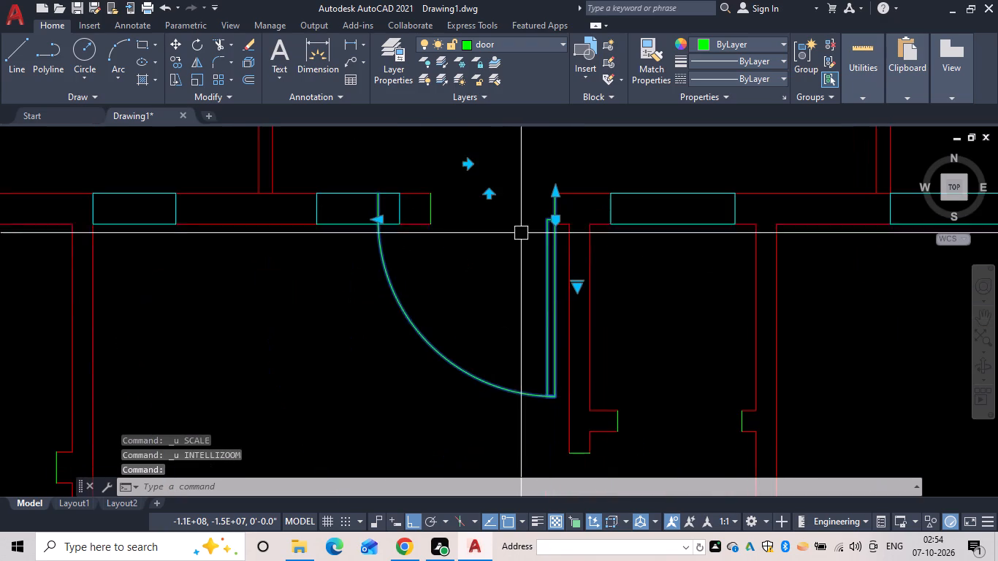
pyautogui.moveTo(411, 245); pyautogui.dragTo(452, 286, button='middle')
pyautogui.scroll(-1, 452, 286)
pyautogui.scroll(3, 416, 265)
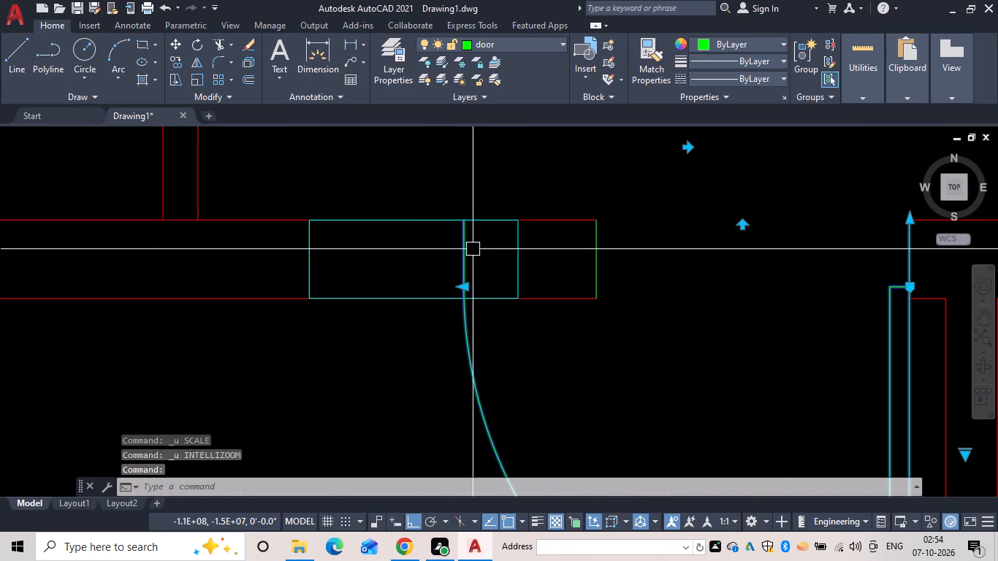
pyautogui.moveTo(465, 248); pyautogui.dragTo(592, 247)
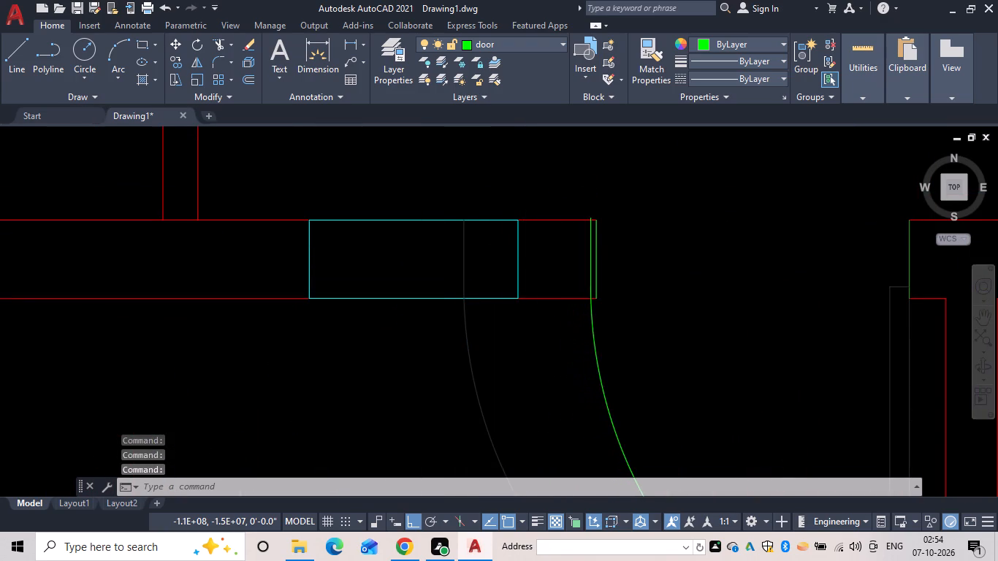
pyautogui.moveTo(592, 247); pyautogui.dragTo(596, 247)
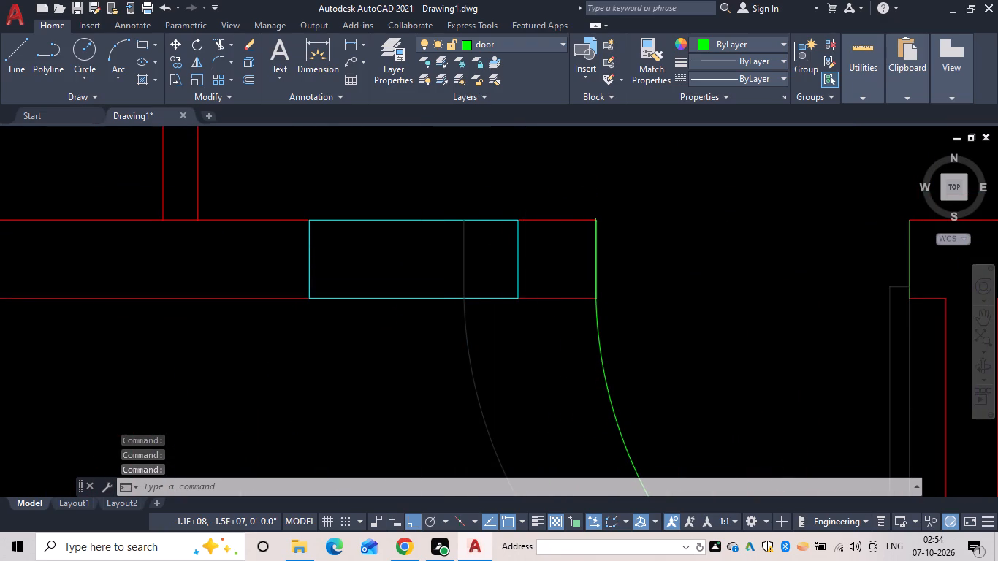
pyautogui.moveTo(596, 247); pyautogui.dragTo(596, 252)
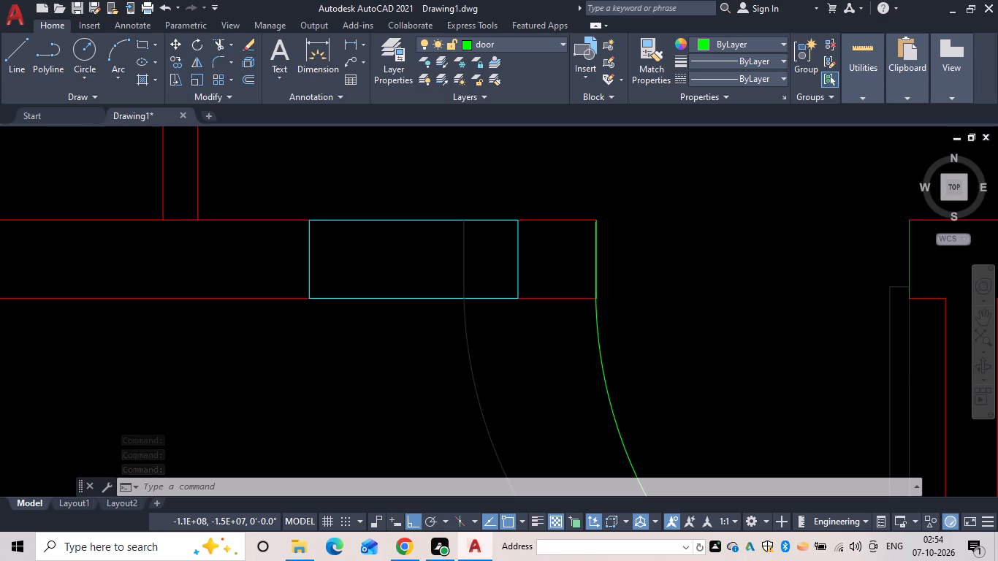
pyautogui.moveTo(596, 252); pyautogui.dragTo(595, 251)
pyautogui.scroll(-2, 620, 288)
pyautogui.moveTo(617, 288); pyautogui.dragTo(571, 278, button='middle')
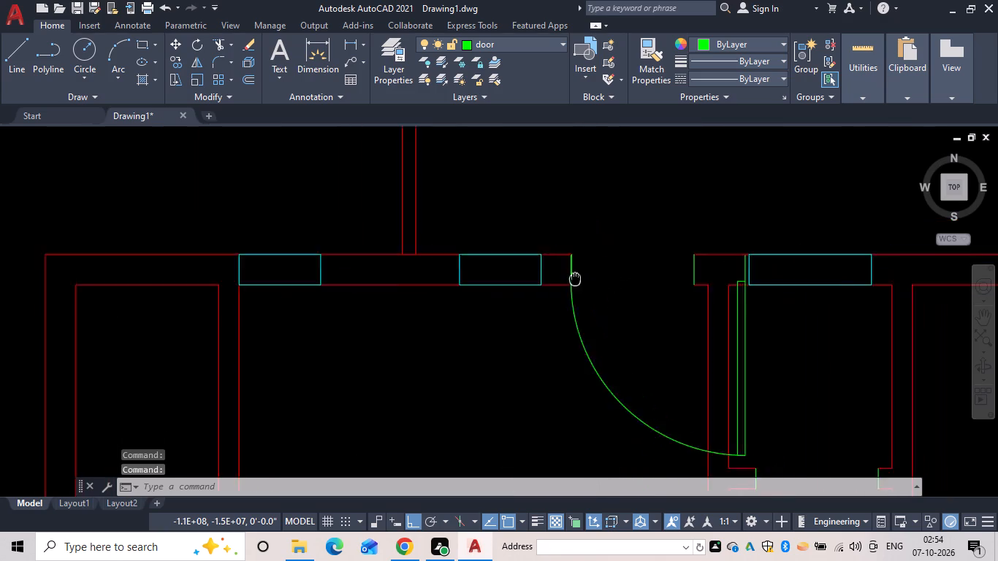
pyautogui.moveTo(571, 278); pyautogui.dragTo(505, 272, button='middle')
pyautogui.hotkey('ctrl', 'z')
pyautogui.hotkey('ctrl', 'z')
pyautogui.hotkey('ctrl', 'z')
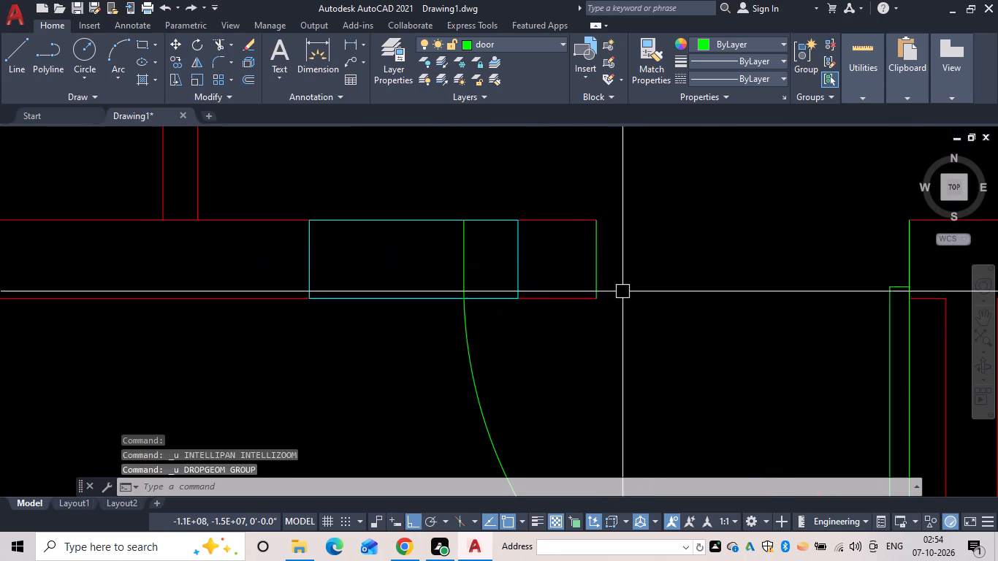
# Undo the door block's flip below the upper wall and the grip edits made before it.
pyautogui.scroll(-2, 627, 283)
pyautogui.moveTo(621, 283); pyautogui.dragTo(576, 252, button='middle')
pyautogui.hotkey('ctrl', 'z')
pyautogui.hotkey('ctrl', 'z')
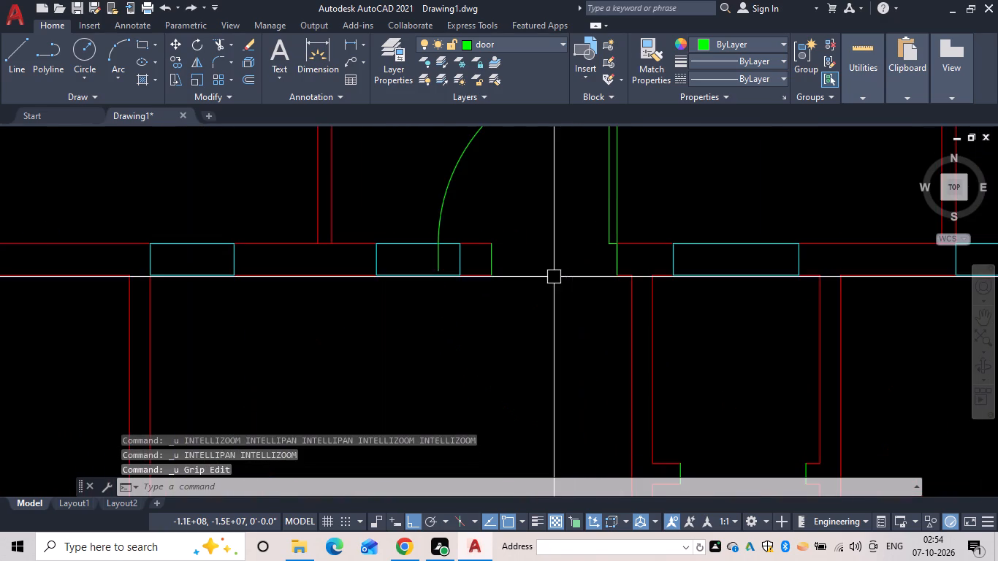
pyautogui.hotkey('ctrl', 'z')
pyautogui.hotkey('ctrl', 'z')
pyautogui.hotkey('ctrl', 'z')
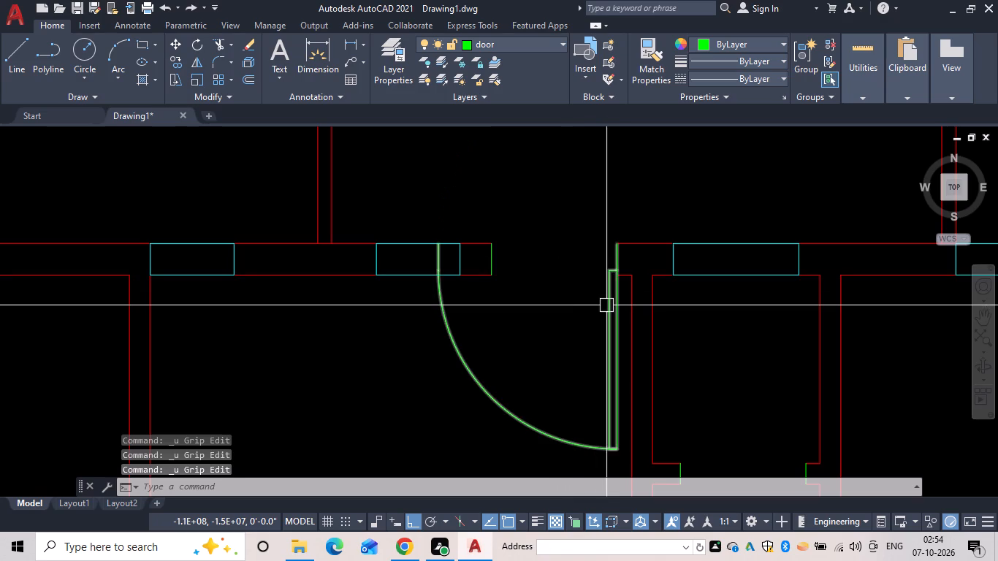
# Stretch the upper-wall door block's width so its arc end meets the jamb opposite the hinge.
pyautogui.click(608, 307)
pyautogui.moveTo(436, 268); pyautogui.dragTo(470, 267)
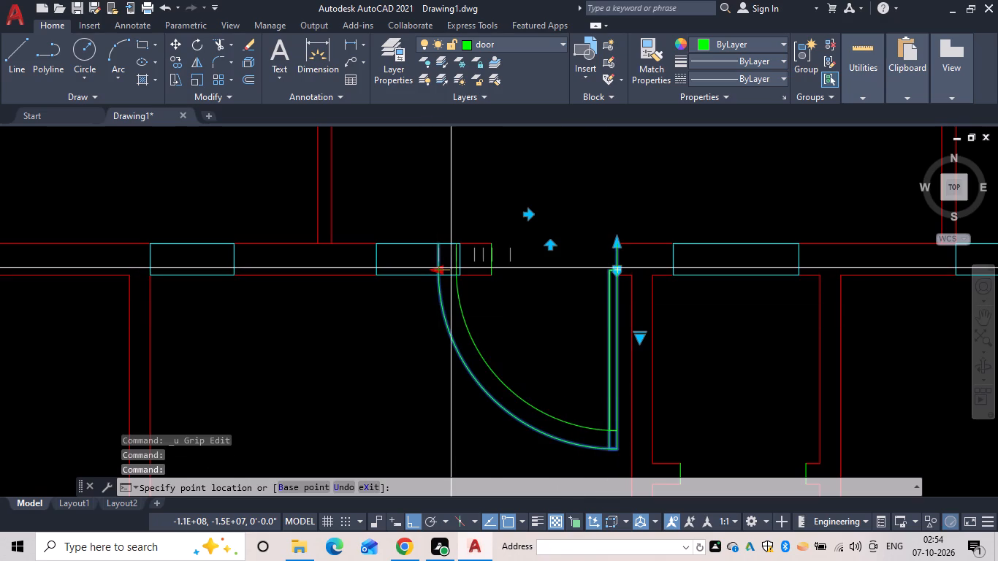
pyautogui.moveTo(470, 267); pyautogui.dragTo(491, 270)
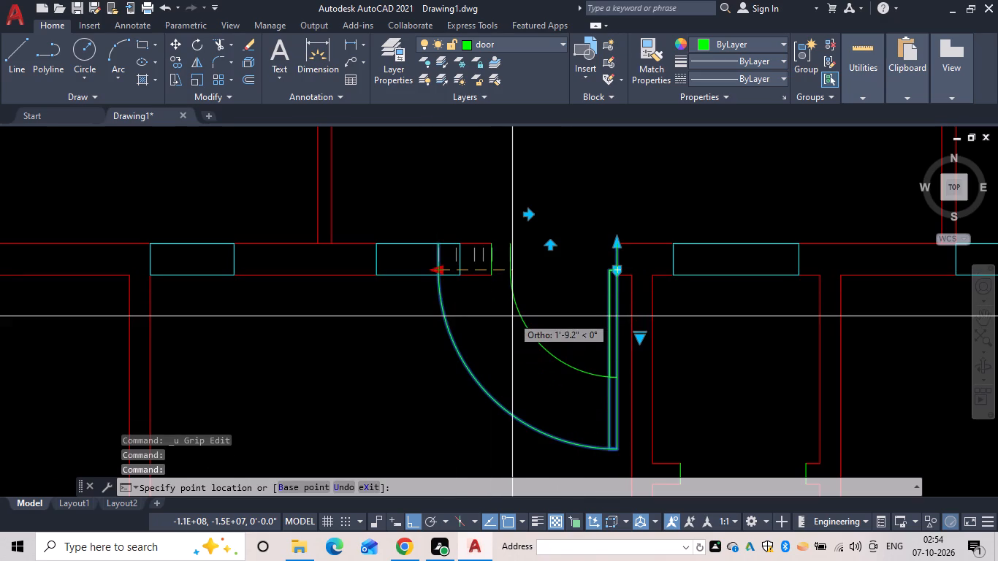
pyautogui.click(498, 329)
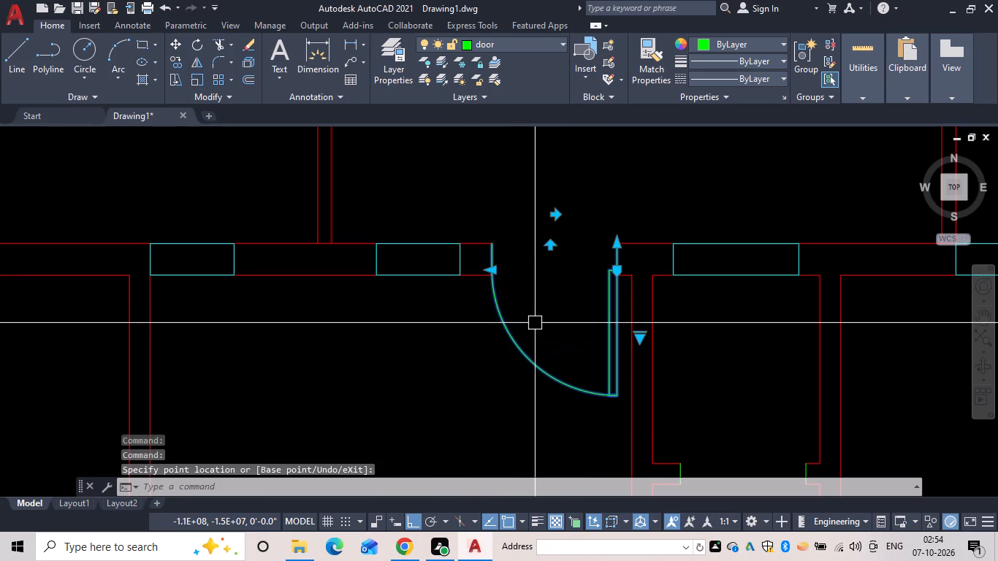
pyautogui.press('Escape')
pyautogui.scroll(-2, 541, 324)
pyautogui.scroll(-1, 490, 370)
pyautogui.moveTo(488, 363); pyautogui.dragTo(479, 337, button='middle')
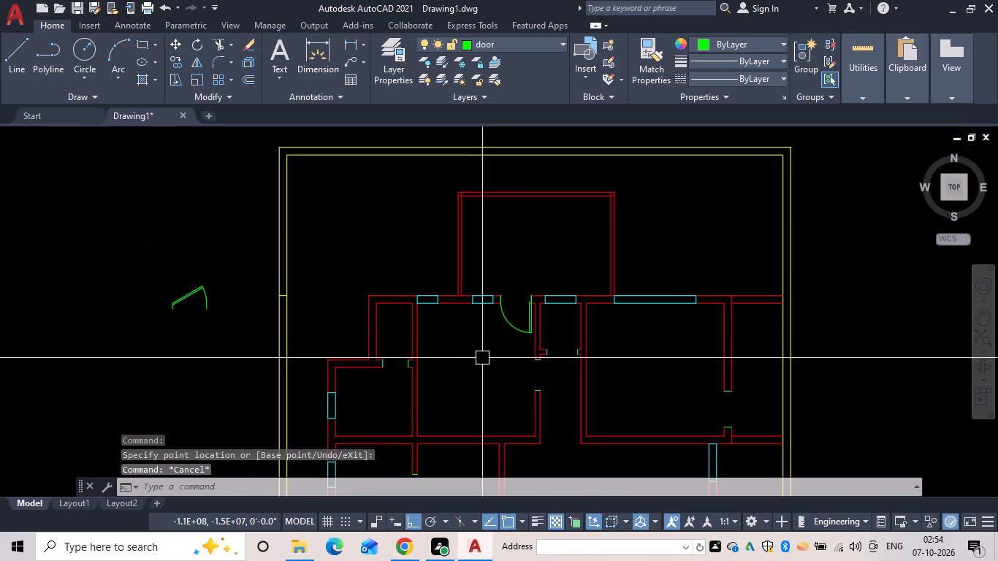
pyautogui.press('Escape')
pyautogui.press('Escape')
pyautogui.press('Escape')
pyautogui.press('Escape')
pyautogui.press('Escape')
pyautogui.press('Escape')
pyautogui.press('Escape')
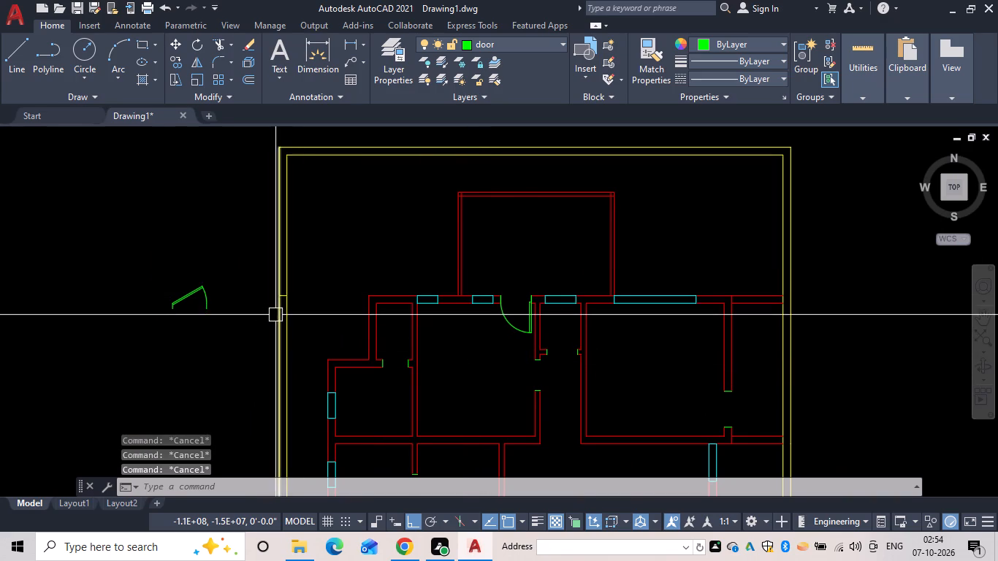
pyautogui.press('Escape')
pyautogui.press('Escape')
pyautogui.press('Escape')
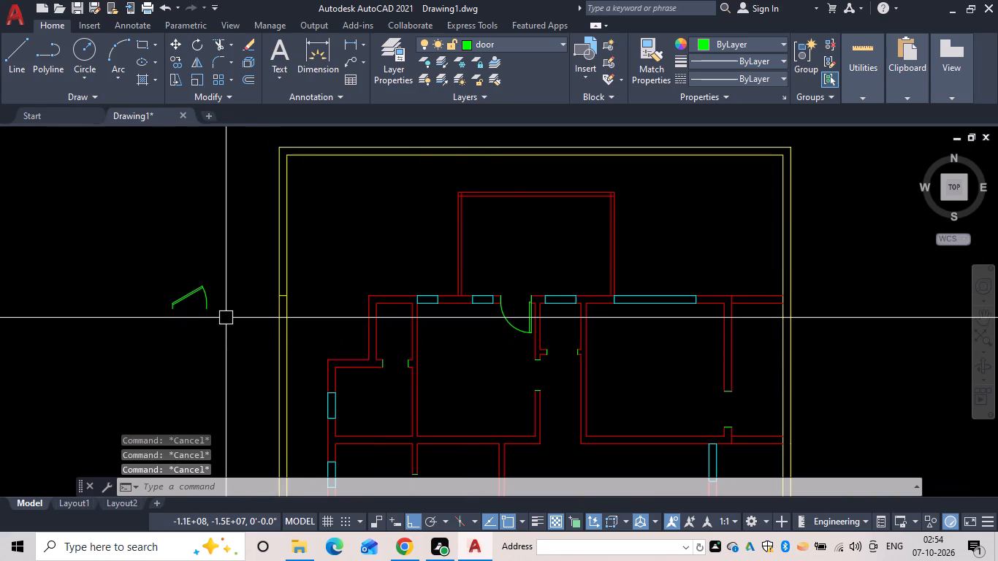
pyautogui.press('Escape')
# Rotate the spare door block outside the plot boundary by 270° about its arc-side end.
pyautogui.press('r')
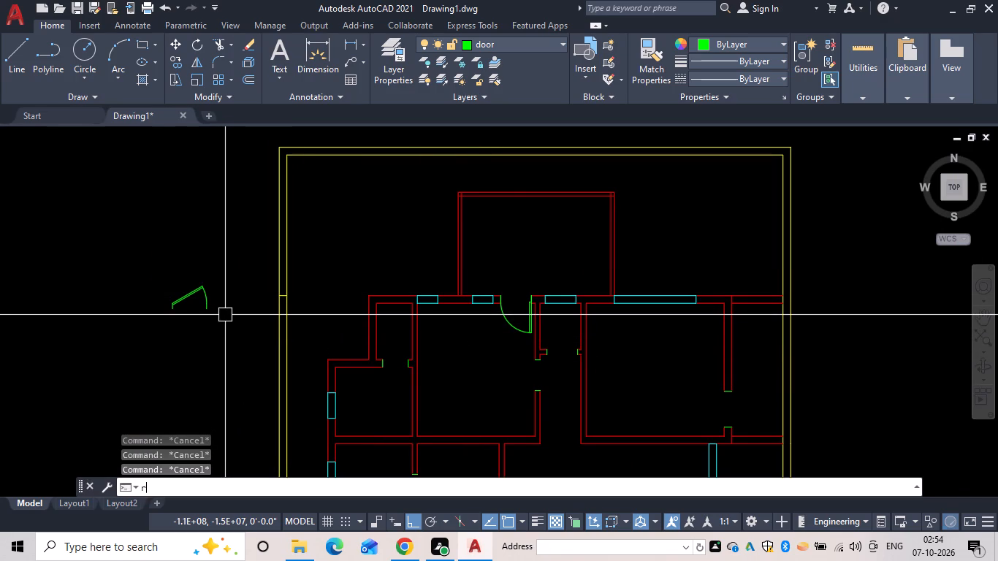
pyautogui.press('o')
pyautogui.press('space')
pyautogui.click(228, 331)
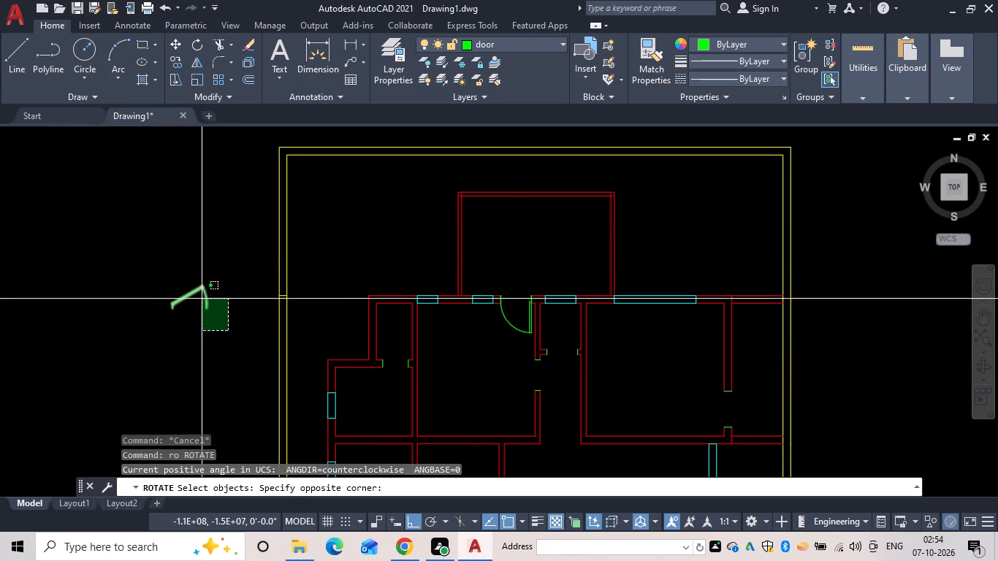
pyautogui.click(159, 264)
pyautogui.press('space')
pyautogui.moveTo(212, 306); pyautogui.dragTo(206, 315)
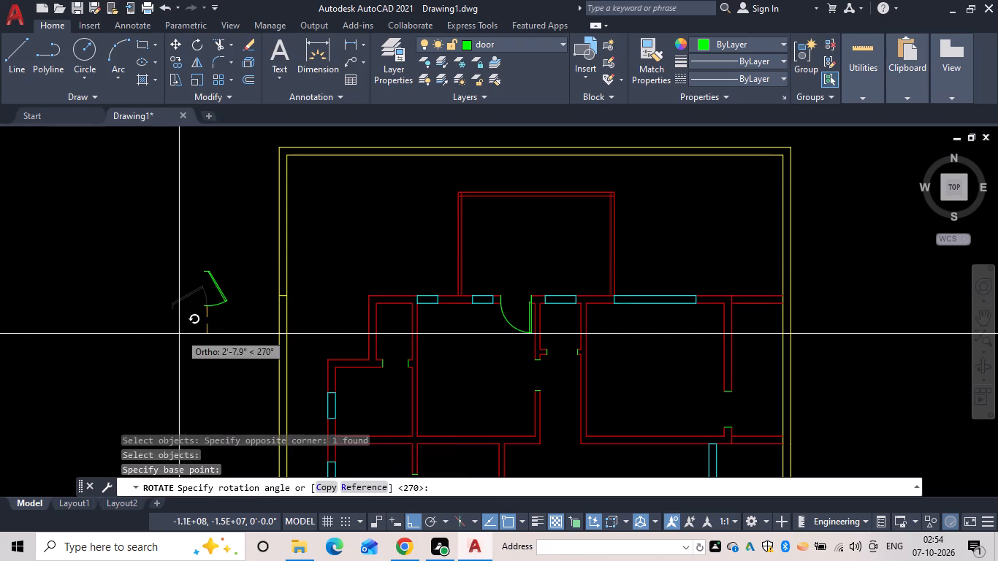
pyautogui.click(179, 334)
# Rotate the same spare door block by a further 270° so its leaf slopes down from the hinge towards the west.
pyautogui.press('space')
pyautogui.click(196, 255)
pyautogui.press('space')
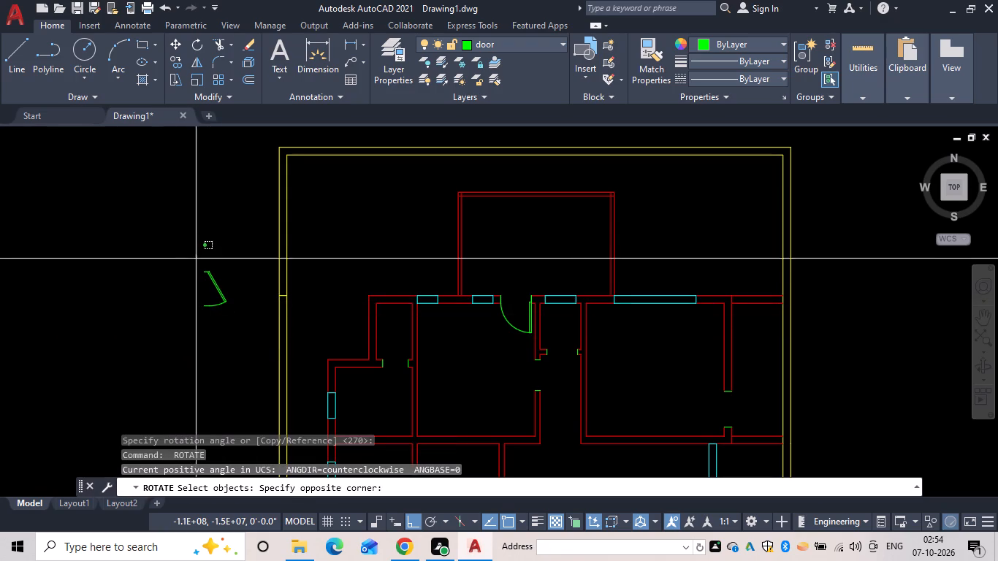
pyautogui.click(224, 317)
pyautogui.press('space')
pyautogui.moveTo(229, 322); pyautogui.dragTo(221, 308)
pyautogui.click(180, 256)
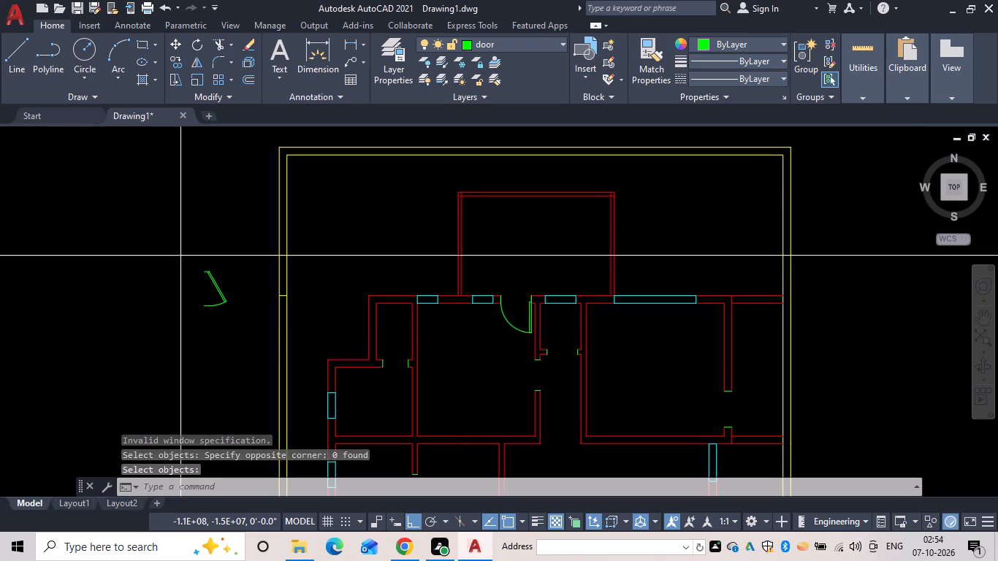
pyautogui.press('space')
pyautogui.press('Escape')
pyautogui.press('space')
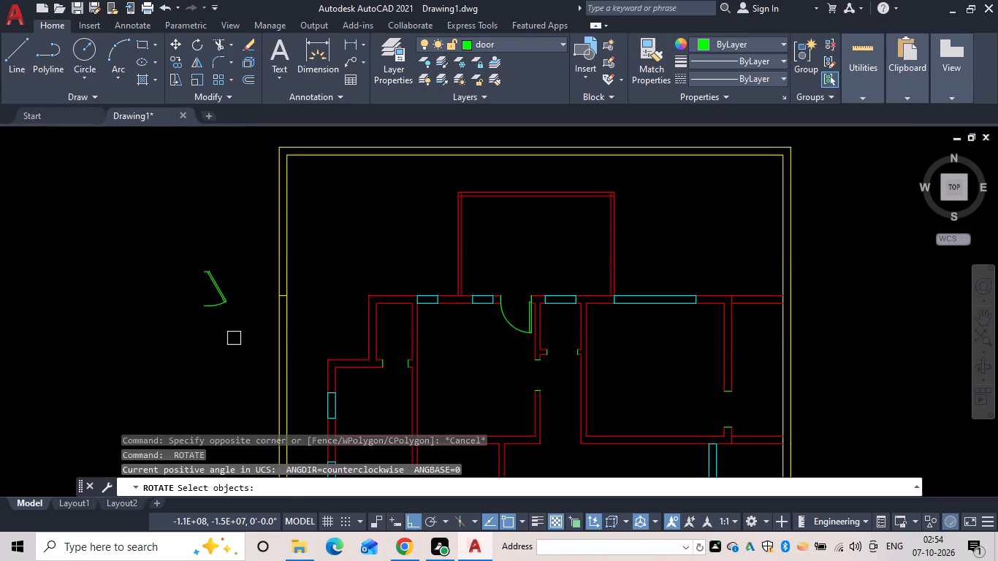
pyautogui.moveTo(234, 338); pyautogui.dragTo(197, 277)
pyautogui.click(194, 272)
pyautogui.press('space')
pyautogui.moveTo(212, 303); pyautogui.dragTo(190, 305)
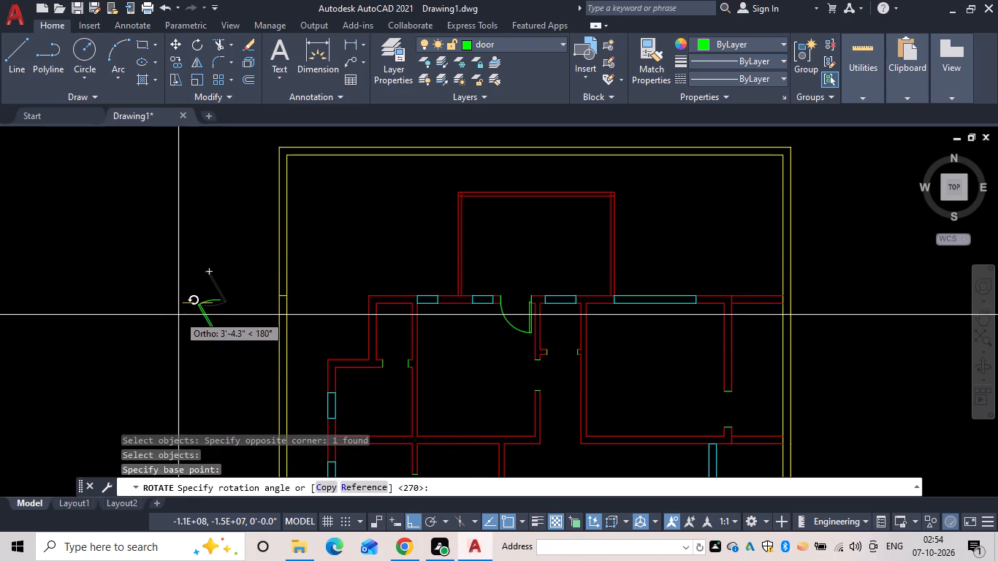
pyautogui.click(204, 346)
pyautogui.press('Escape')
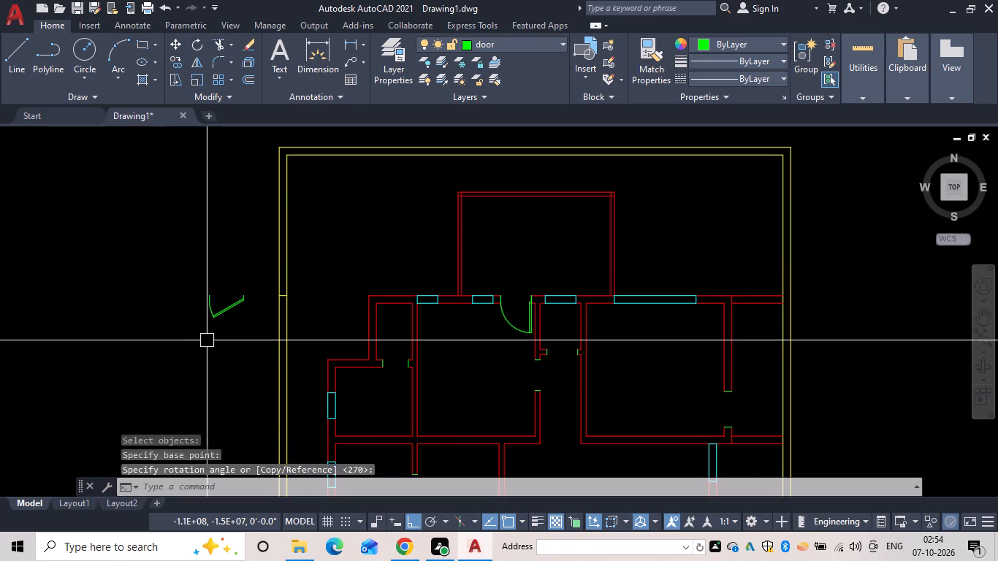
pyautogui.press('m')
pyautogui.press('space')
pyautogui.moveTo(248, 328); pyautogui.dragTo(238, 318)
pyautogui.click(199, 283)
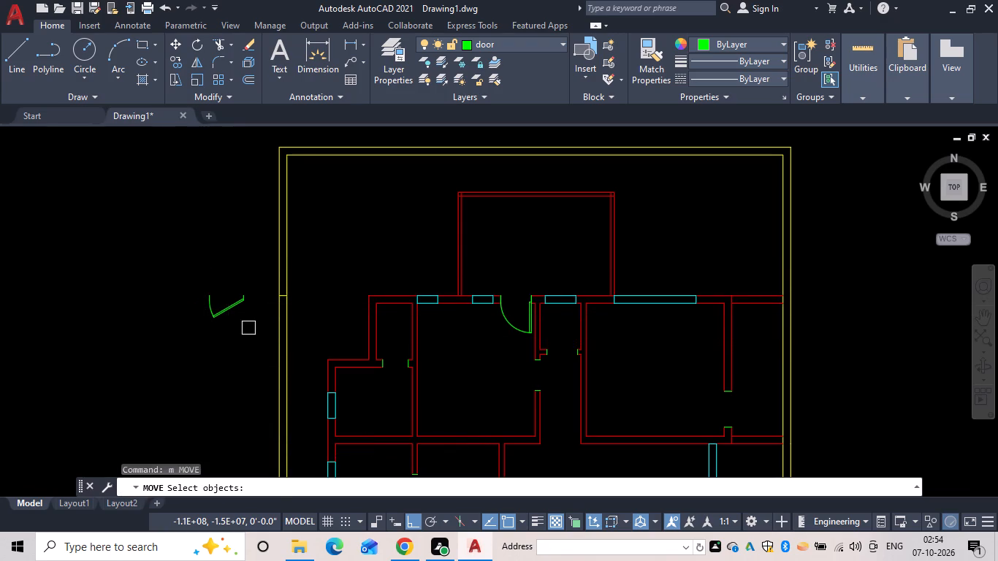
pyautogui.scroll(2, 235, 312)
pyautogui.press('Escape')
# Copy the spare door block by its hinge-side top corner to the east jamb of the small northwest room's lower-wall opening.
pyautogui.write('co')
pyautogui.press('space')
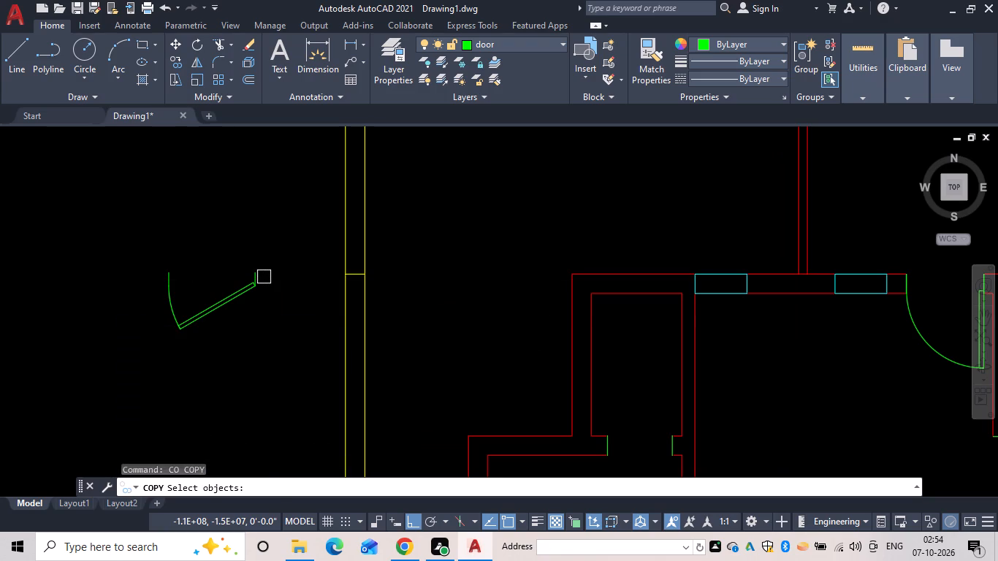
pyautogui.moveTo(274, 311); pyautogui.dragTo(195, 307)
pyautogui.click(123, 240)
pyautogui.scroll(2, 254, 277)
pyautogui.press('space')
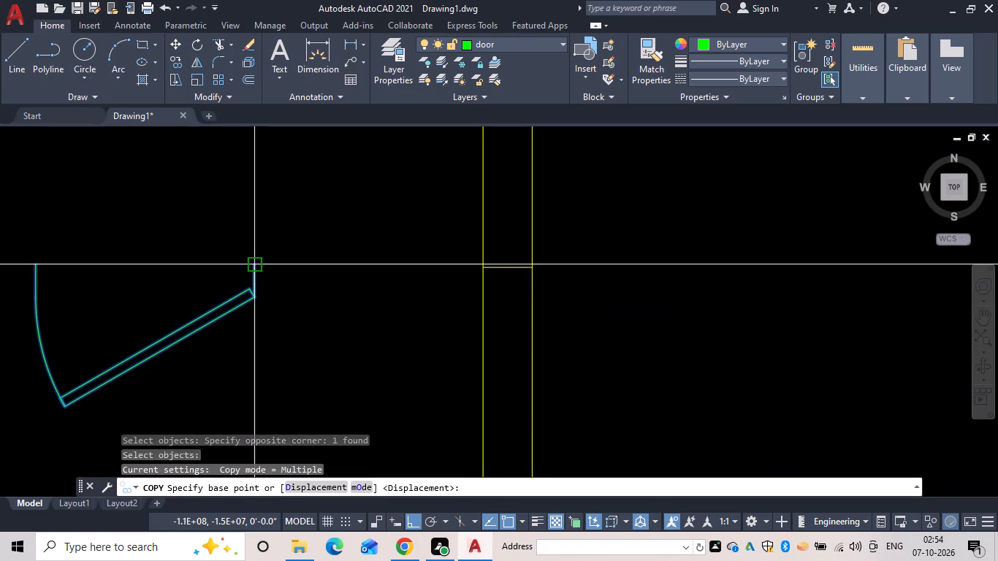
pyautogui.click(254, 259)
pyautogui.scroll(-2, 318, 265)
pyautogui.moveTo(313, 265); pyautogui.dragTo(95, 201, button='middle')
pyautogui.scroll(2, 476, 379)
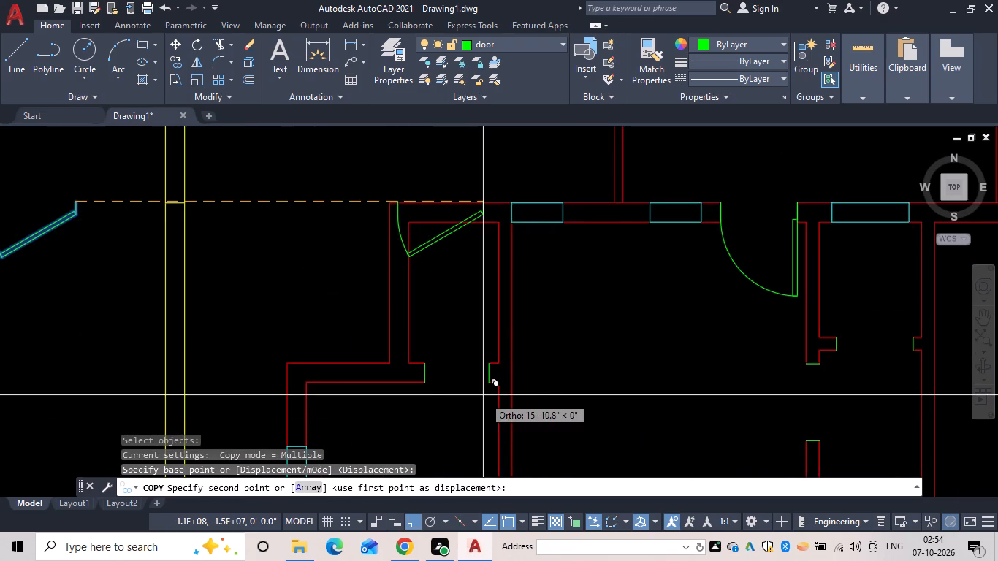
pyautogui.click(502, 340)
pyautogui.scroll(-2, 468, 365)
pyautogui.moveTo(452, 345); pyautogui.dragTo(416, 259, button='middle')
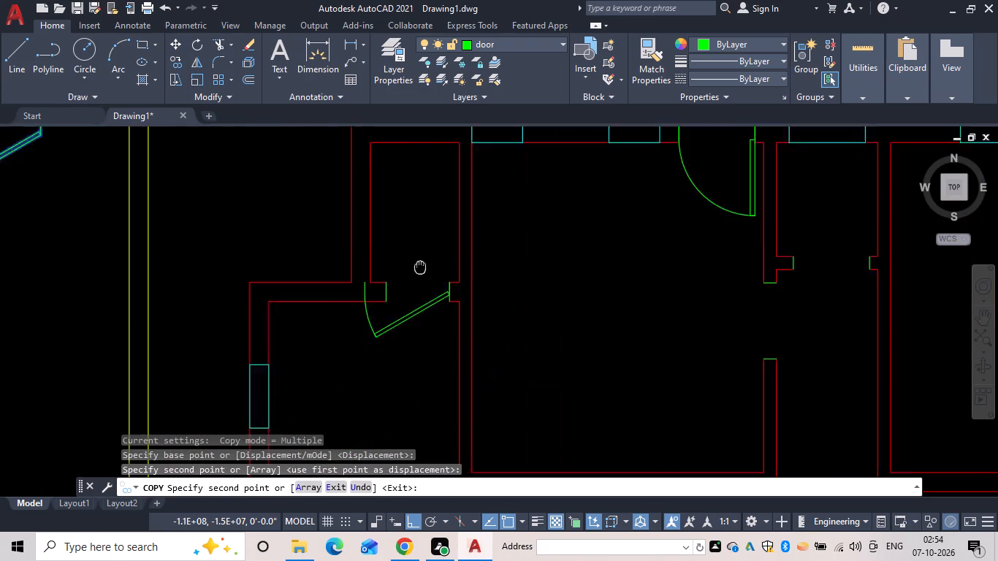
pyautogui.moveTo(416, 259); pyautogui.dragTo(410, 249, button='middle')
pyautogui.press('Escape')
pyautogui.press('Escape')
pyautogui.press('Escape')
pyautogui.press('Escape')
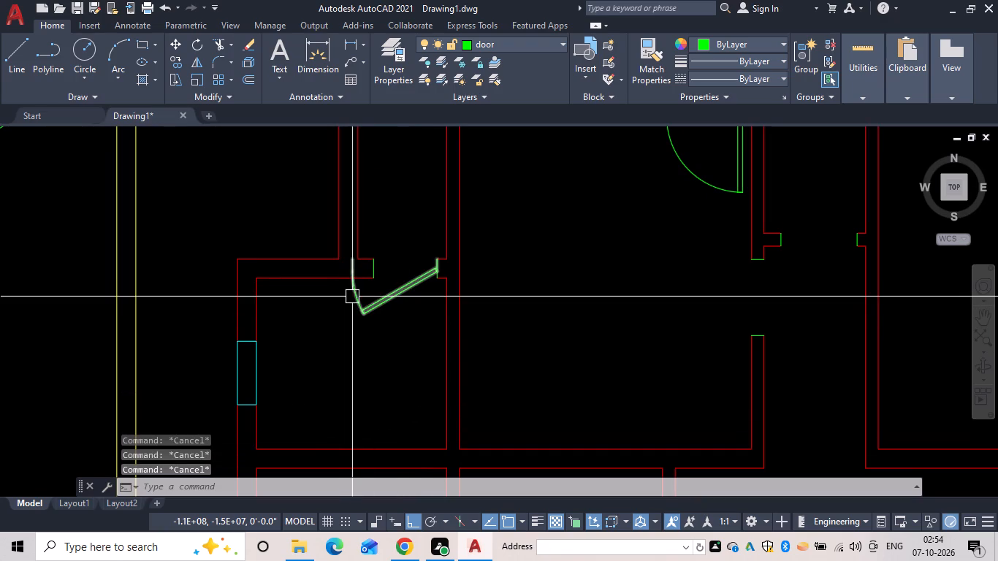
# Stretch the copied door block's width so its arc end meets the opening's west jamb.
pyautogui.click(354, 297)
pyautogui.click(354, 266)
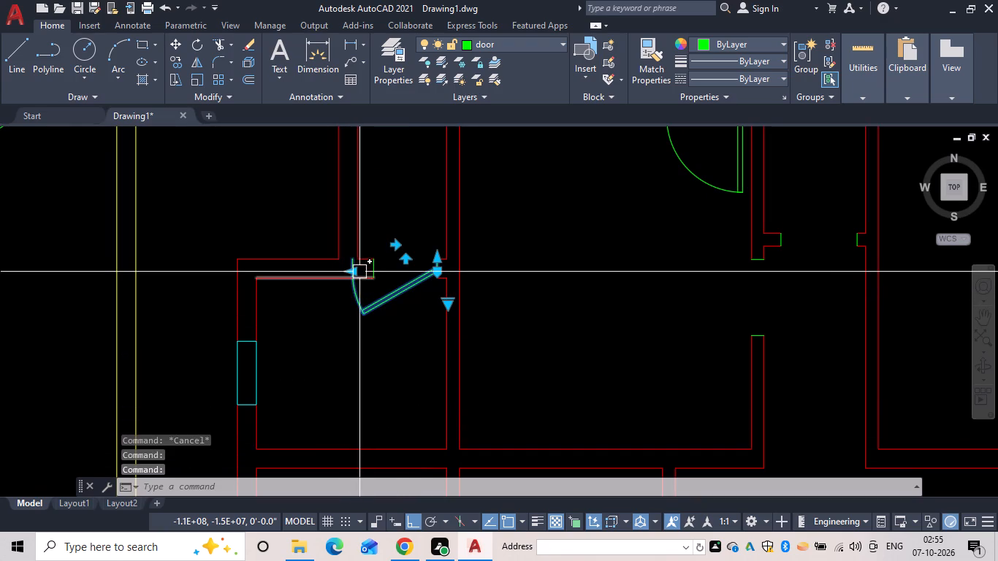
pyautogui.click(356, 271)
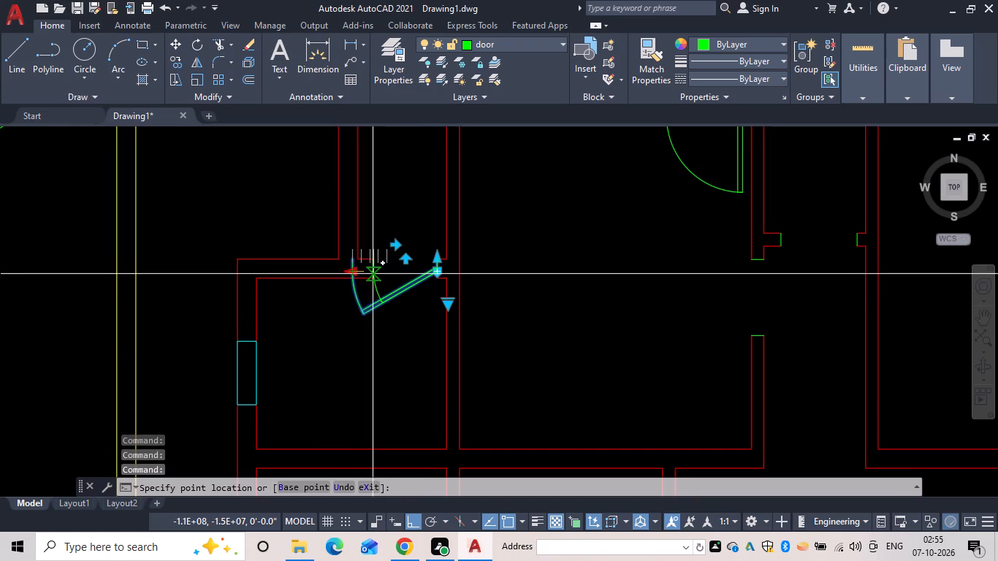
pyautogui.click(373, 274)
pyautogui.press('Escape')
pyautogui.scroll(-2, 406, 335)
pyautogui.moveTo(403, 334); pyautogui.dragTo(392, 309, button='middle')
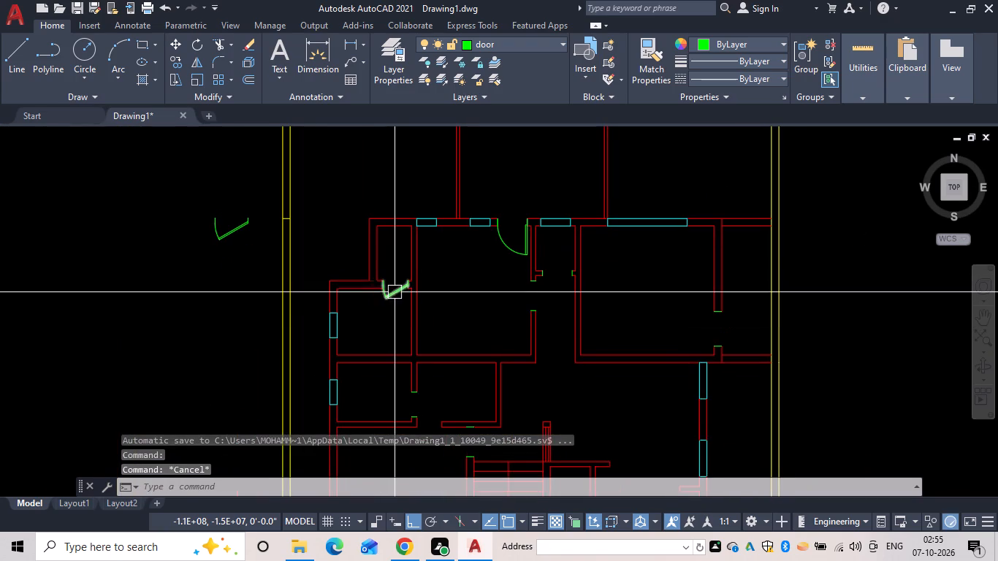
# Set the small northwest room's door block to Open 90º.
pyautogui.click(395, 289)
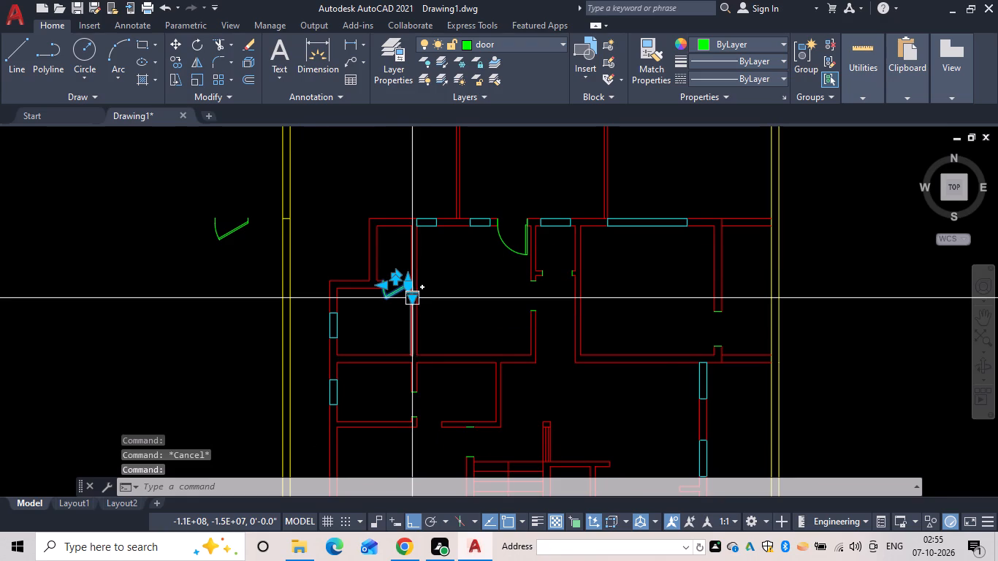
pyautogui.click(406, 292)
pyautogui.click(412, 295)
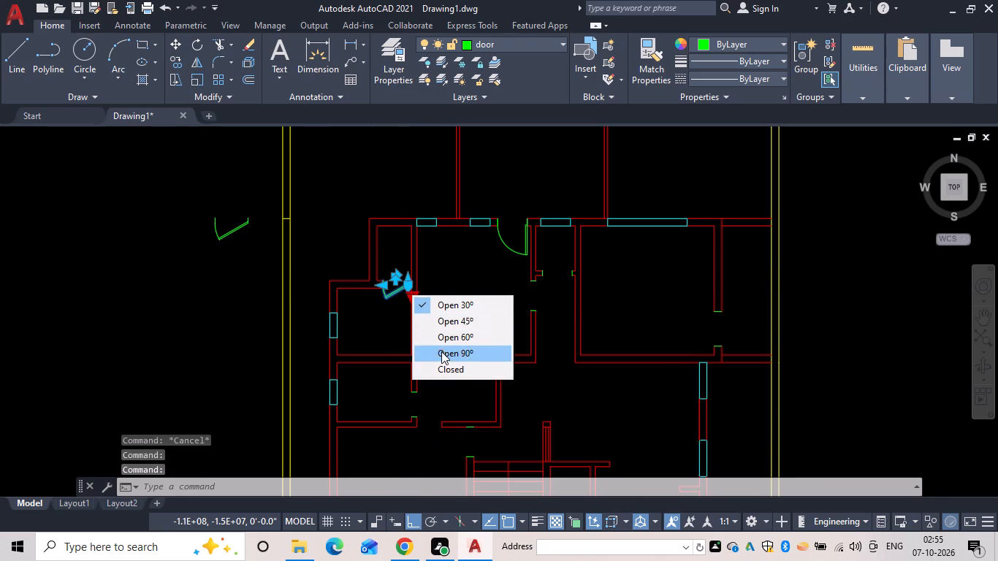
pyautogui.click(441, 353)
pyautogui.press('Escape')
pyautogui.scroll(-2, 443, 320)
pyautogui.moveTo(443, 320); pyautogui.dragTo(438, 313, button='middle')
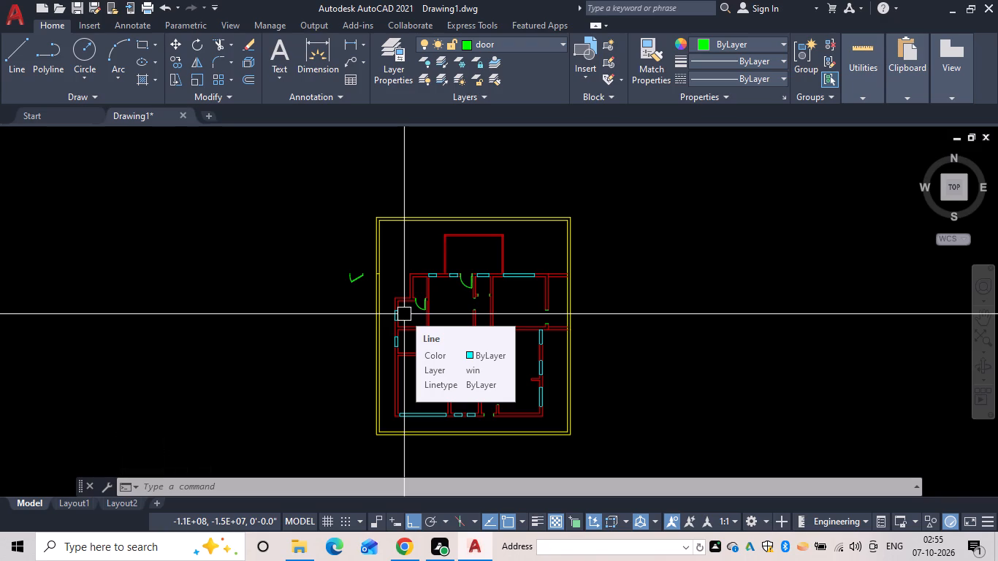
# Copy the spare door block outside the plot straight down below the original.
pyautogui.scroll(2, 392, 281)
pyautogui.press('Escape')
pyautogui.write('co')
pyautogui.press('space')
pyautogui.scroll(2, 323, 283)
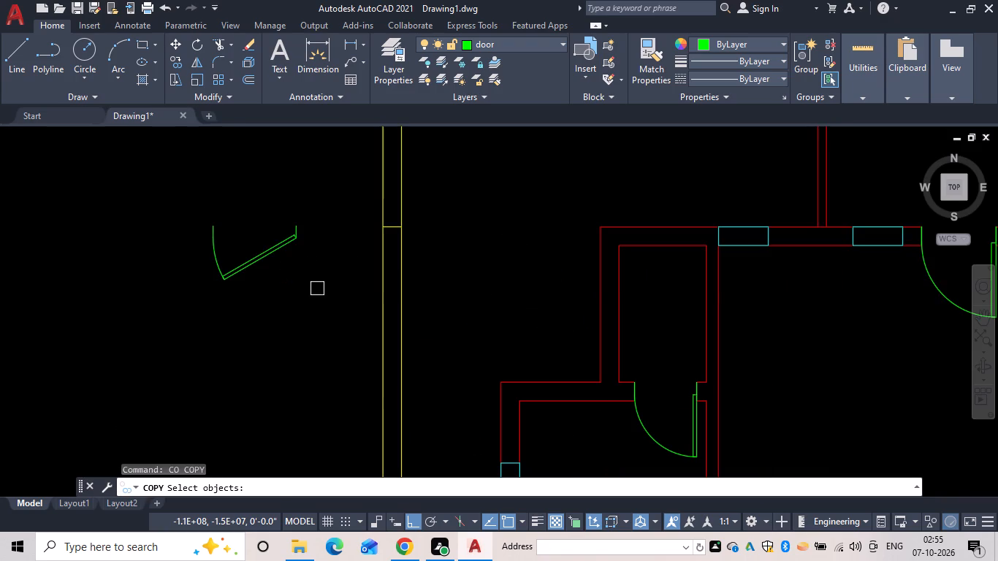
pyautogui.moveTo(317, 289); pyautogui.dragTo(294, 280)
pyautogui.moveTo(145, 191); pyautogui.dragTo(163, 202)
pyautogui.press('space')
pyautogui.moveTo(246, 258); pyautogui.dragTo(255, 262)
pyautogui.scroll(-2, 360, 284)
pyautogui.moveTo(343, 263); pyautogui.dragTo(201, 177, button='middle')
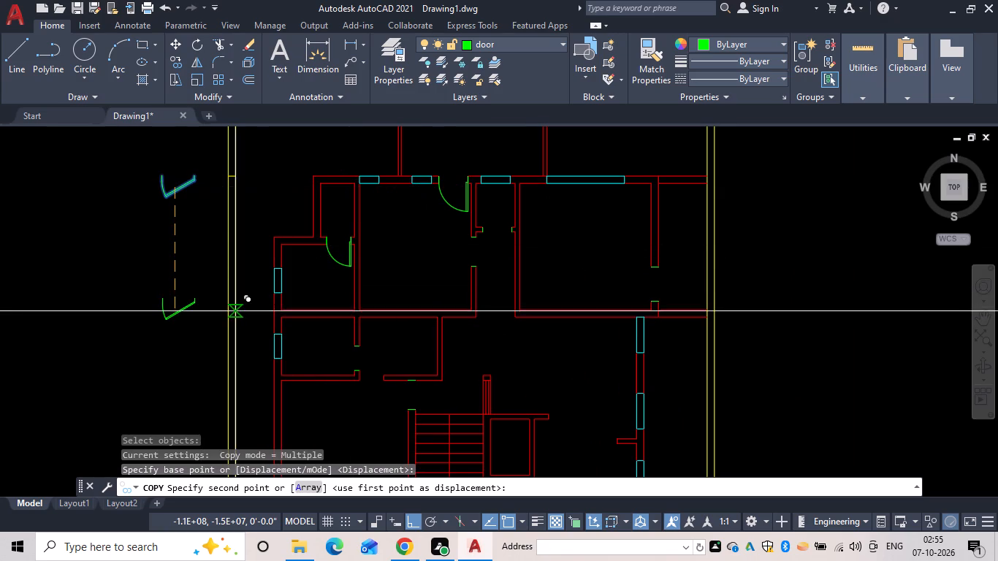
pyautogui.click(205, 284)
pyautogui.press('space')
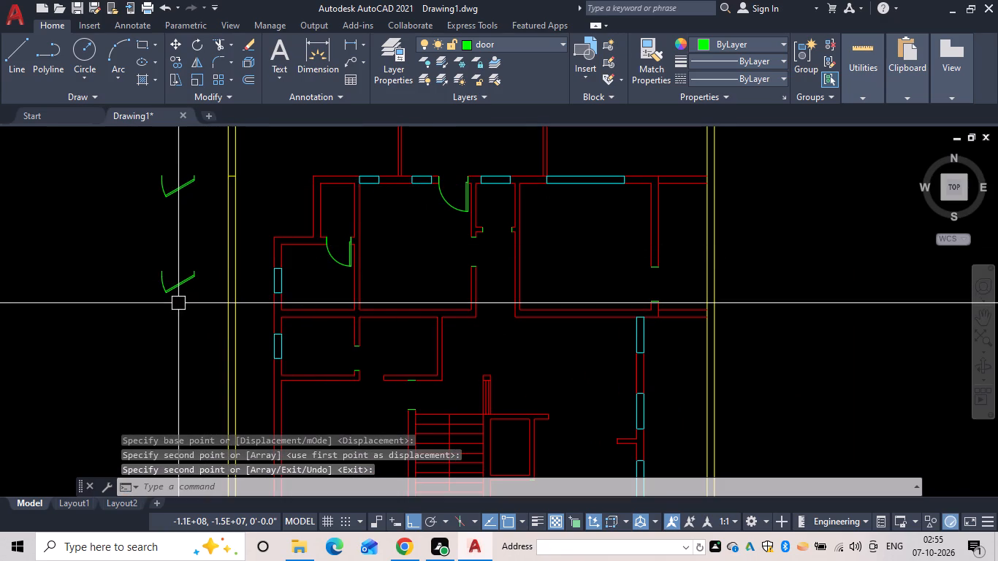
# Move the new door copy horizontally into the room below the upper-wall door, near its east wall opening.
pyautogui.press('m')
pyautogui.press('space')
pyautogui.click(180, 304)
pyautogui.click(131, 247)
pyautogui.press('space')
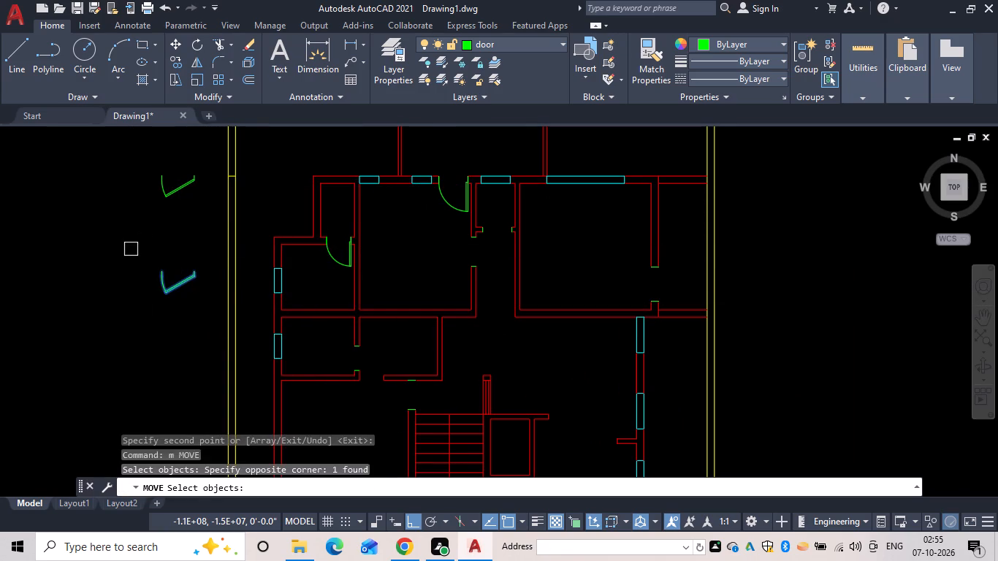
pyautogui.click(180, 289)
pyautogui.click(429, 301)
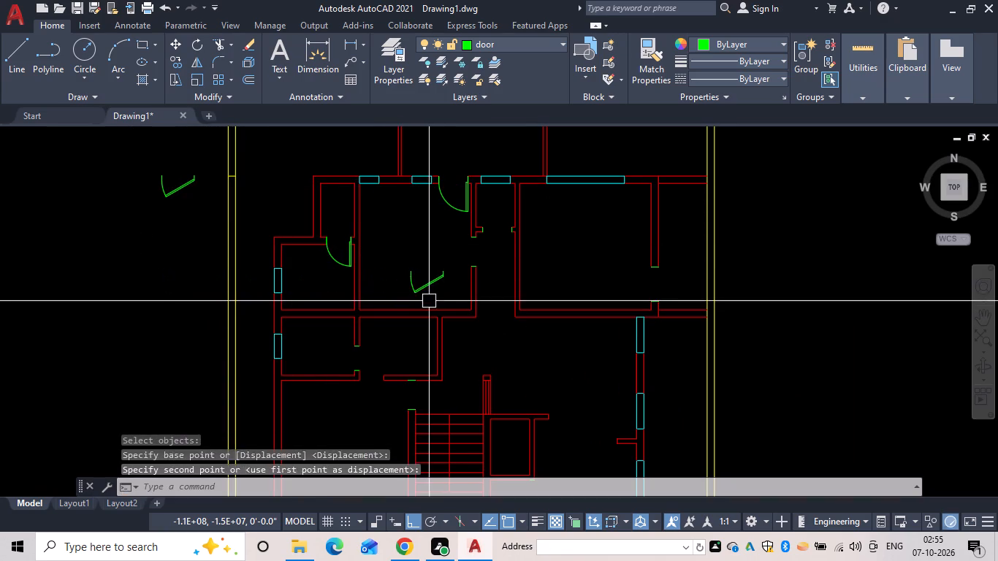
pyautogui.press('Escape')
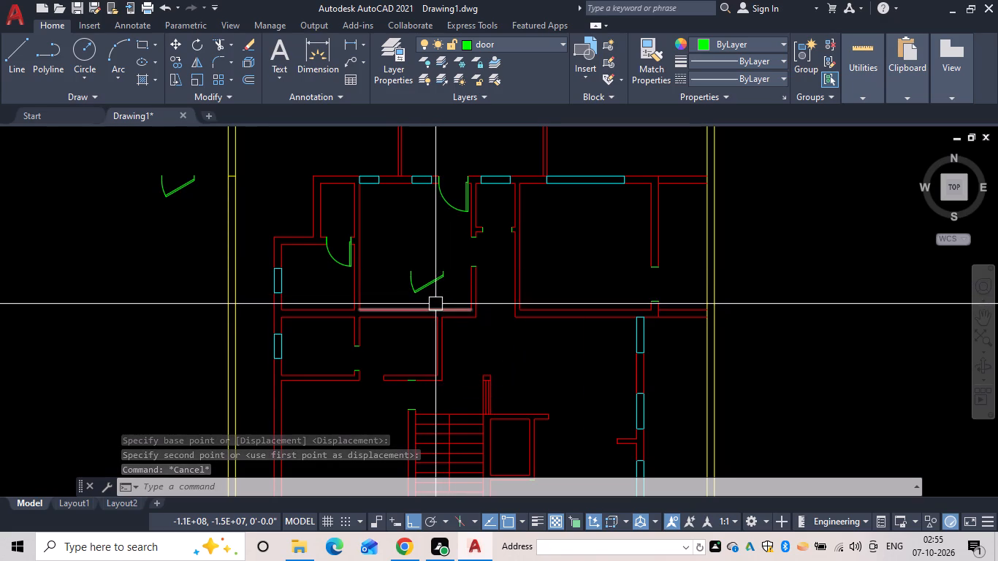
# Move the new door copy horizontally so its hinge end aligns with the outer face of the room's east wall.
pyautogui.scroll(1, 449, 293)
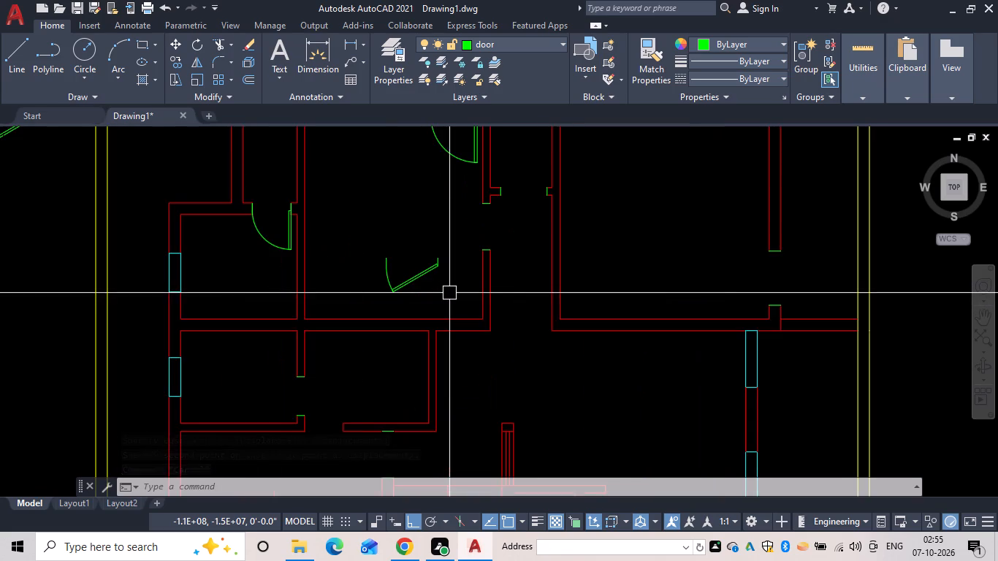
pyautogui.moveTo(449, 293); pyautogui.dragTo(431, 349, button='middle')
pyautogui.press('m')
pyautogui.press('space')
pyautogui.moveTo(431, 351); pyautogui.dragTo(408, 347)
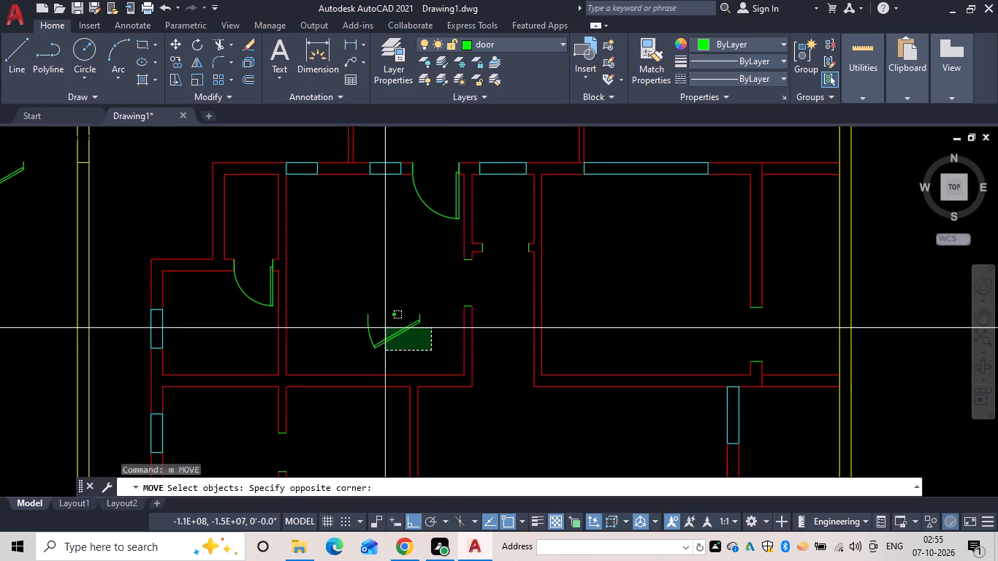
pyautogui.click(359, 279)
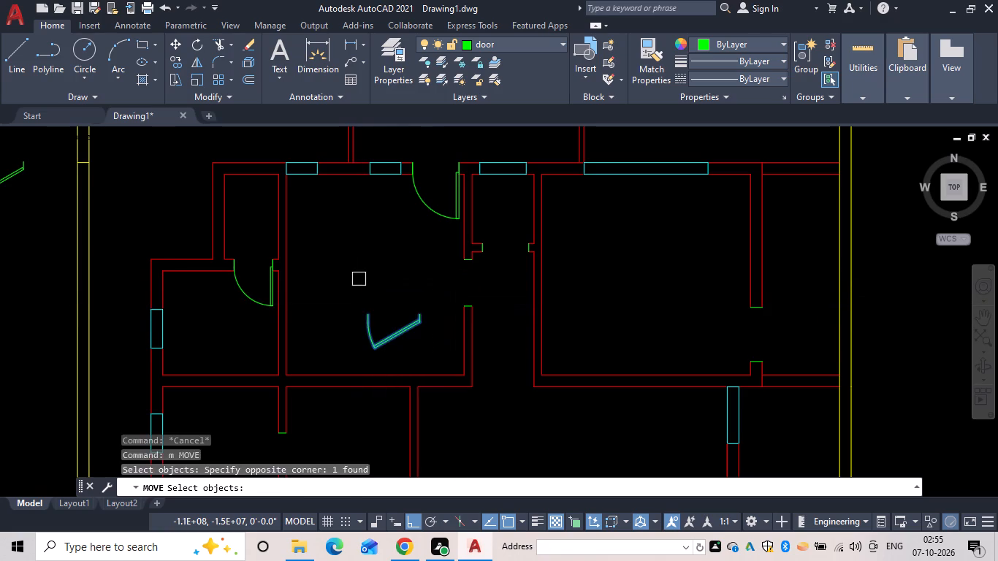
pyautogui.press('space')
pyautogui.scroll(3, 427, 315)
pyautogui.moveTo(386, 317); pyautogui.dragTo(394, 316)
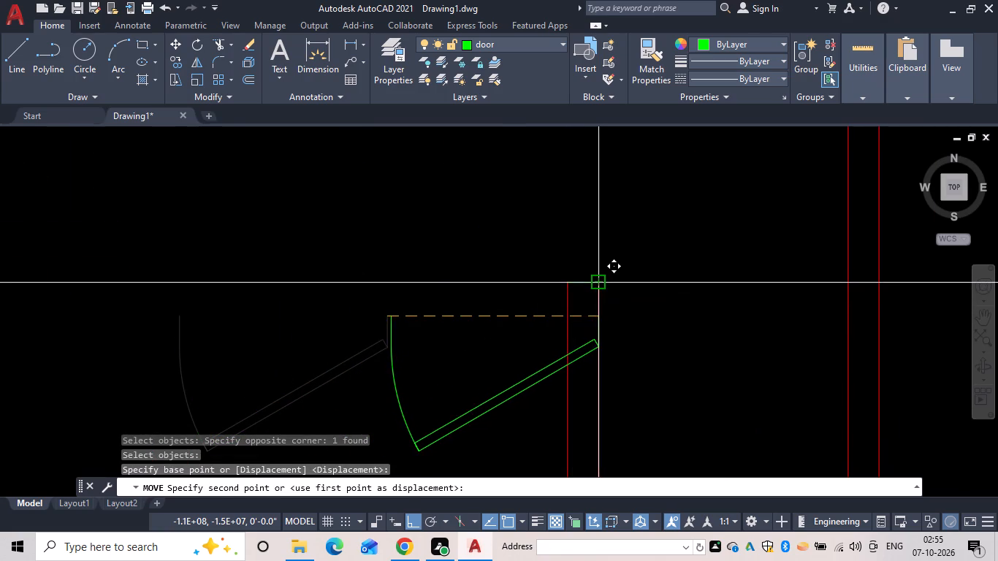
pyautogui.click(598, 282)
pyautogui.scroll(-3, 552, 274)
pyautogui.middleClick(551, 274)
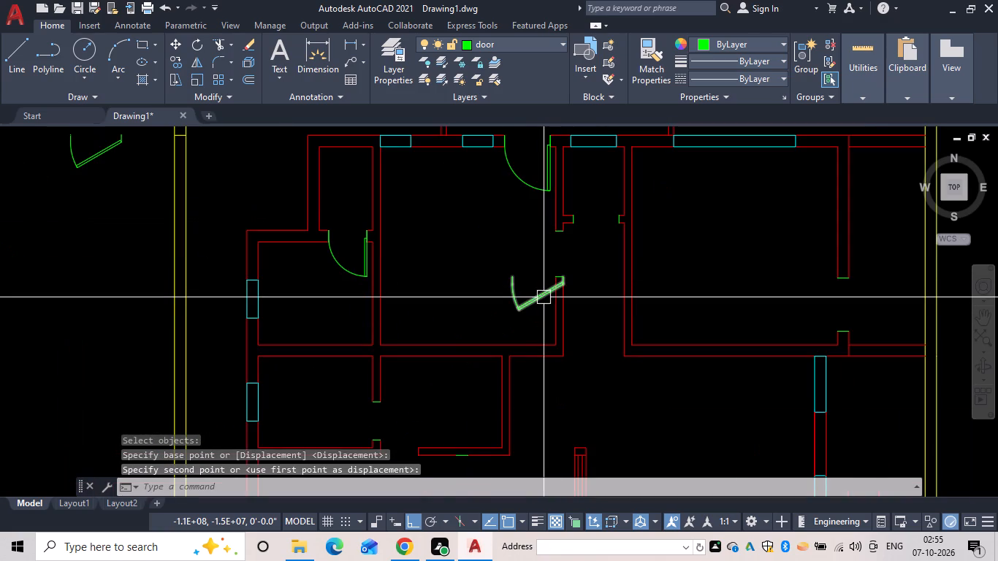
pyautogui.press('Escape')
# Move the door block straight up so its hinge end meets the outer corner of the east wall opening's north jamb.
pyautogui.press('m')
pyautogui.press('space')
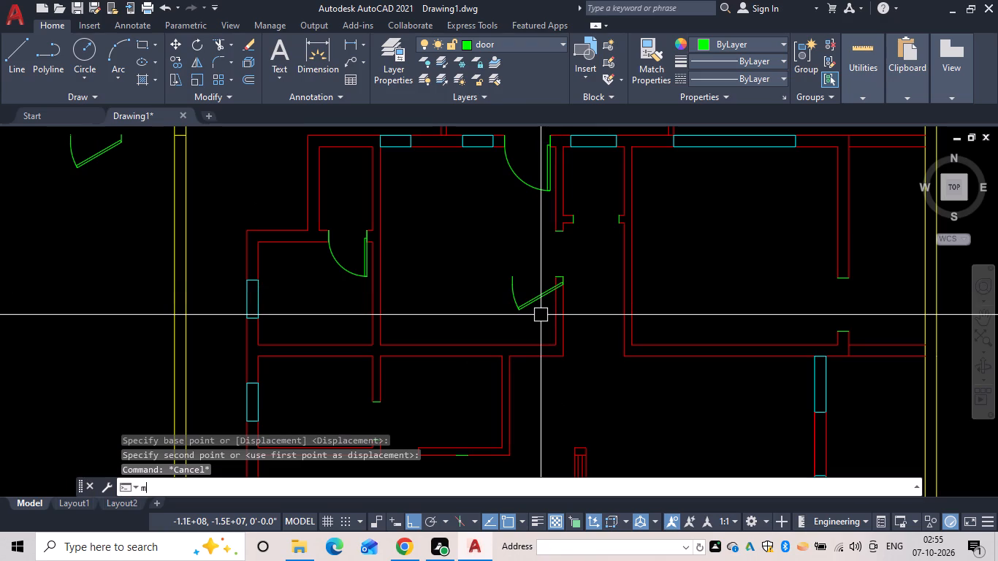
pyautogui.click(531, 299)
pyautogui.press('space')
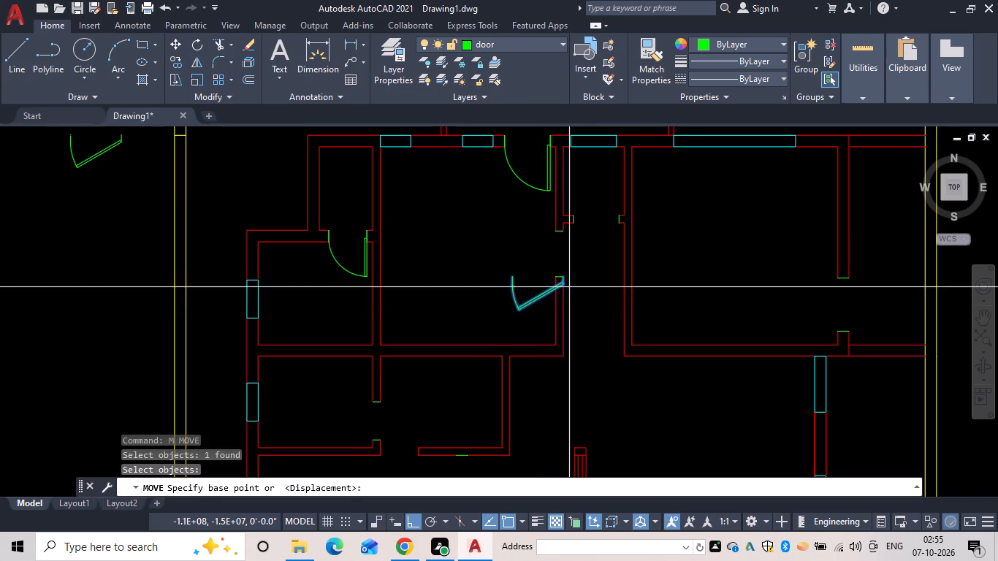
pyautogui.scroll(2, 570, 286)
pyautogui.moveTo(548, 263); pyautogui.dragTo(548, 256)
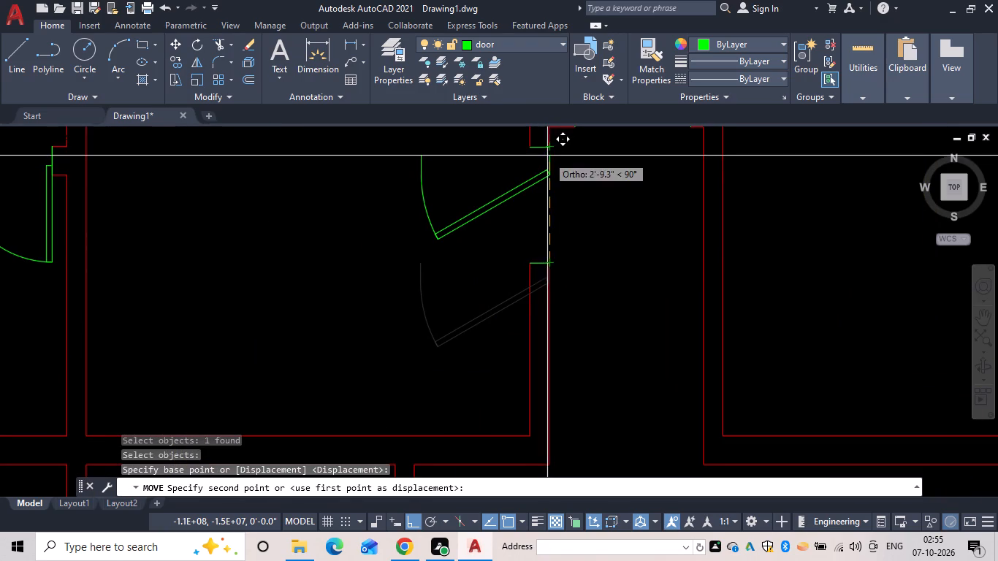
pyautogui.moveTo(545, 159); pyautogui.dragTo(543, 278, button='middle')
pyautogui.scroll(2, 545, 270)
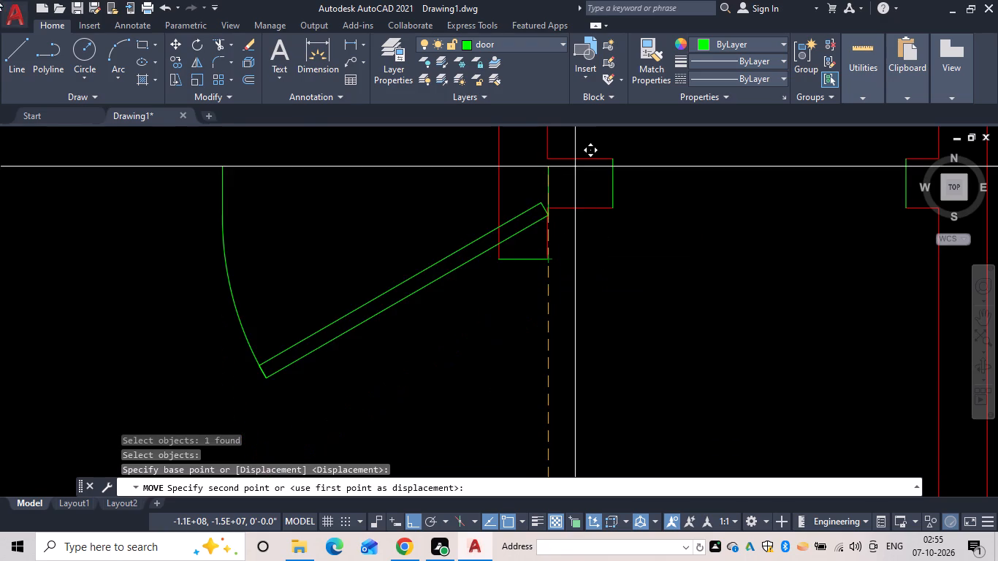
pyautogui.click(548, 259)
# Set the door block at the east wall opening to Open 90º.
pyautogui.scroll(-1, 565, 310)
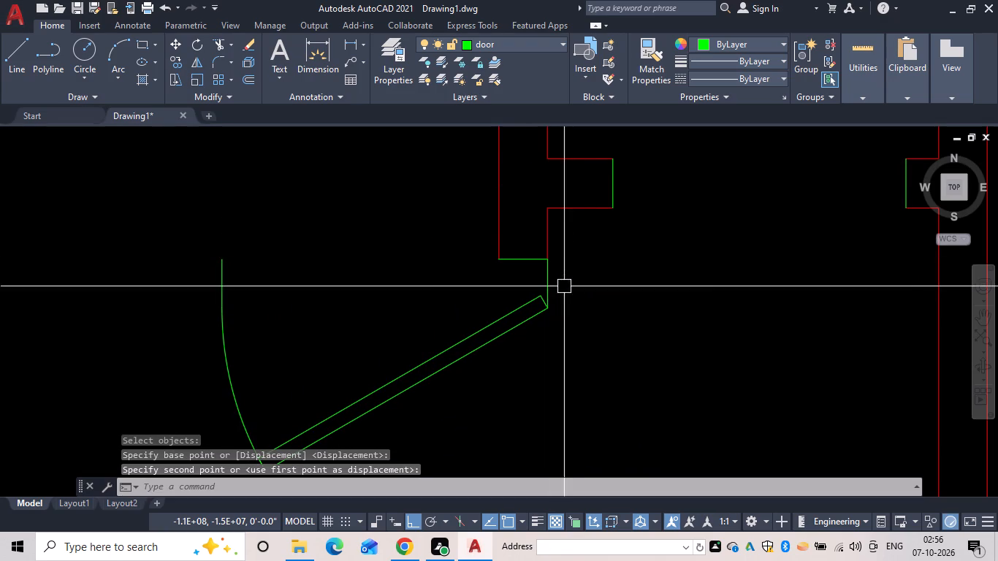
pyautogui.scroll(-3, 564, 286)
pyautogui.moveTo(557, 301); pyautogui.dragTo(522, 232, button='middle')
pyautogui.click(502, 250)
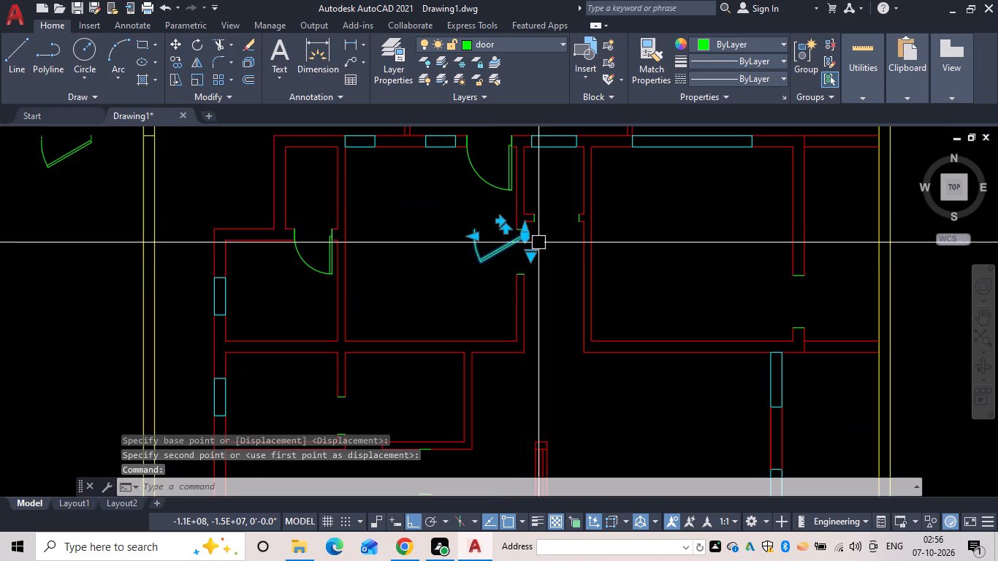
pyautogui.click(479, 236)
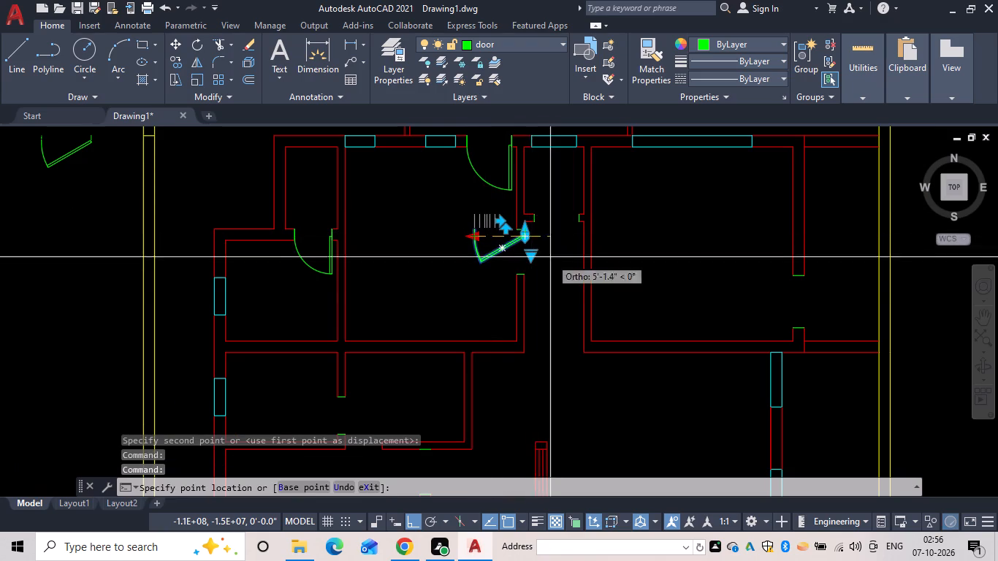
pyautogui.press('Escape')
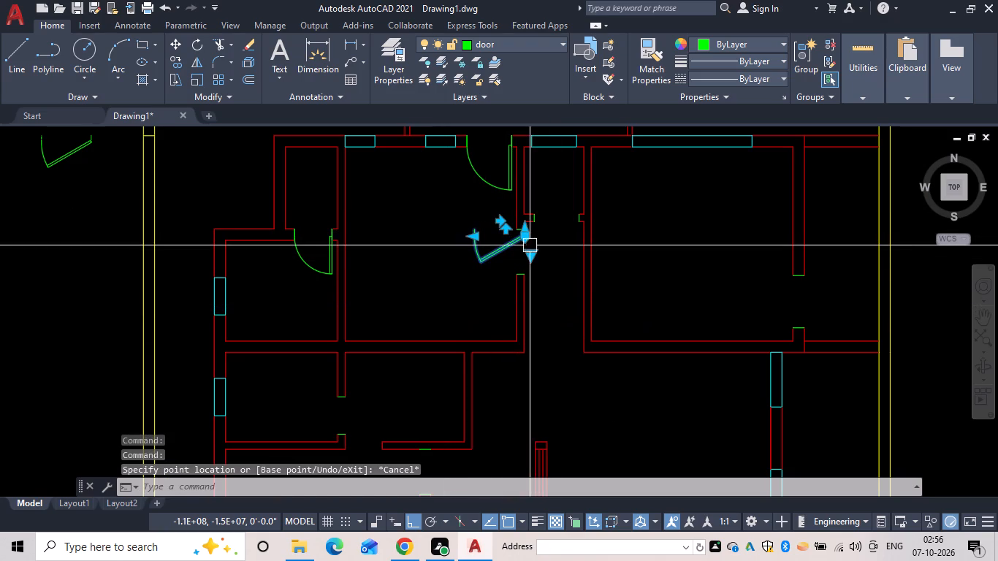
pyautogui.click(530, 251)
pyautogui.press('Escape')
pyautogui.scroll(3, 489, 231)
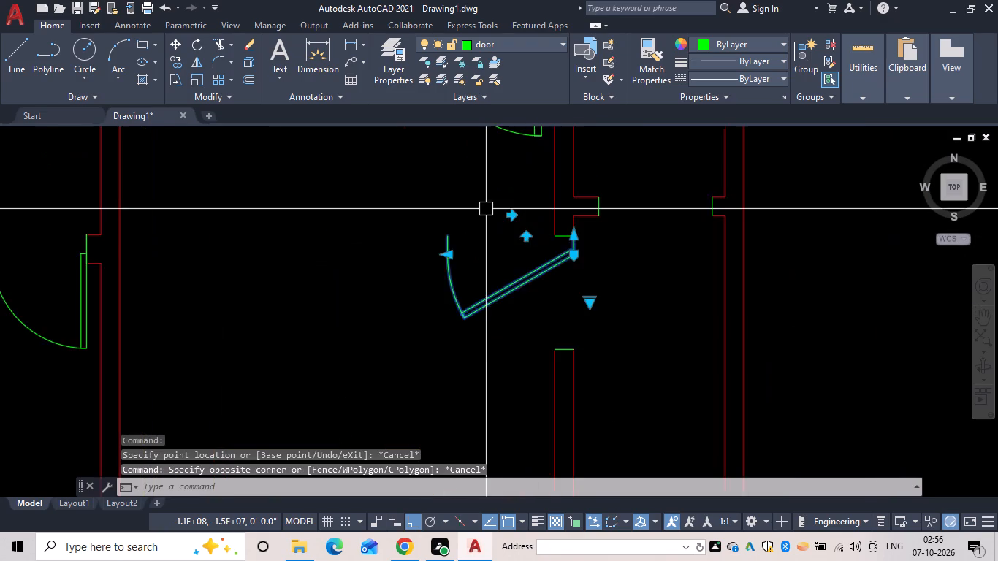
pyautogui.click(649, 354)
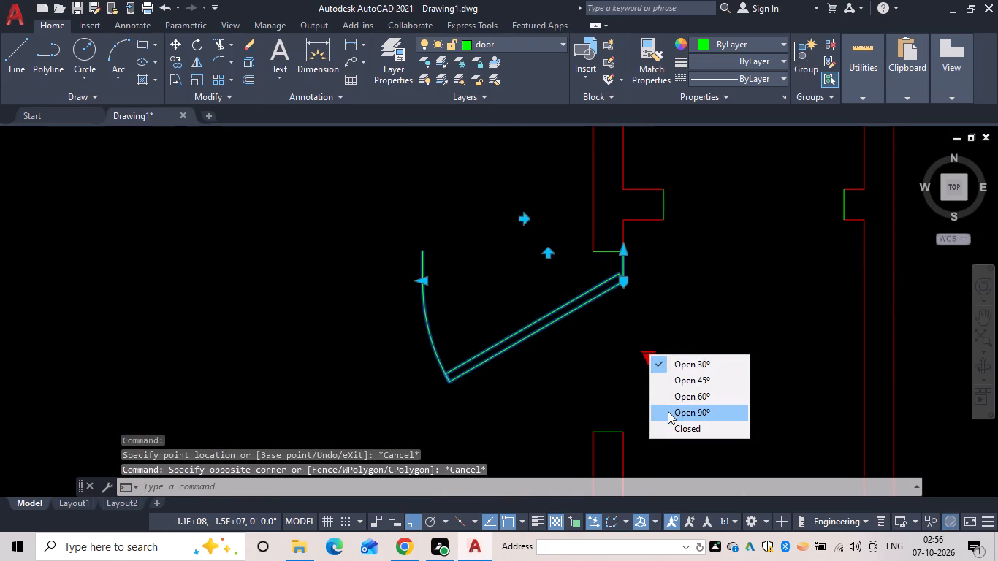
pyautogui.click(668, 411)
pyautogui.scroll(-3, 653, 338)
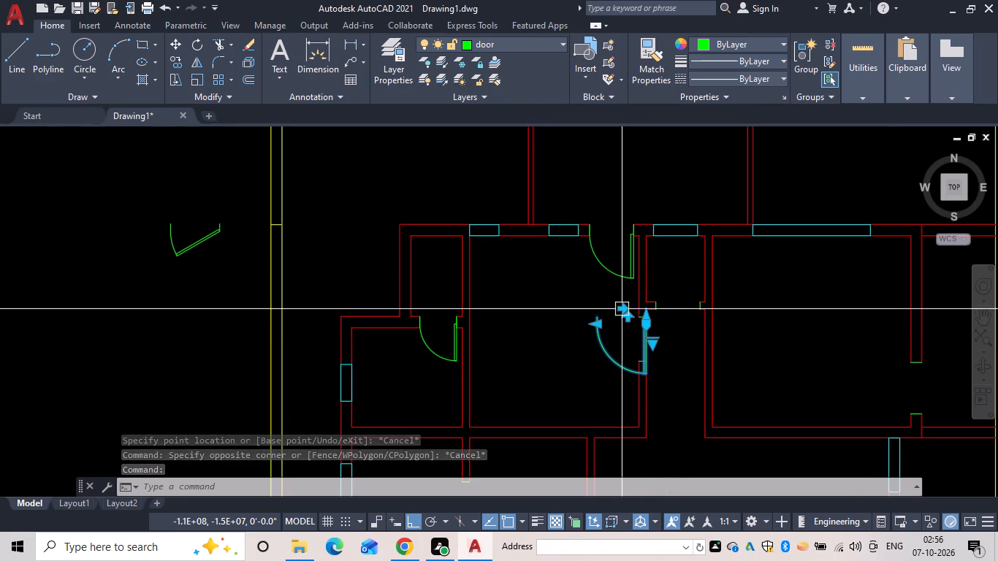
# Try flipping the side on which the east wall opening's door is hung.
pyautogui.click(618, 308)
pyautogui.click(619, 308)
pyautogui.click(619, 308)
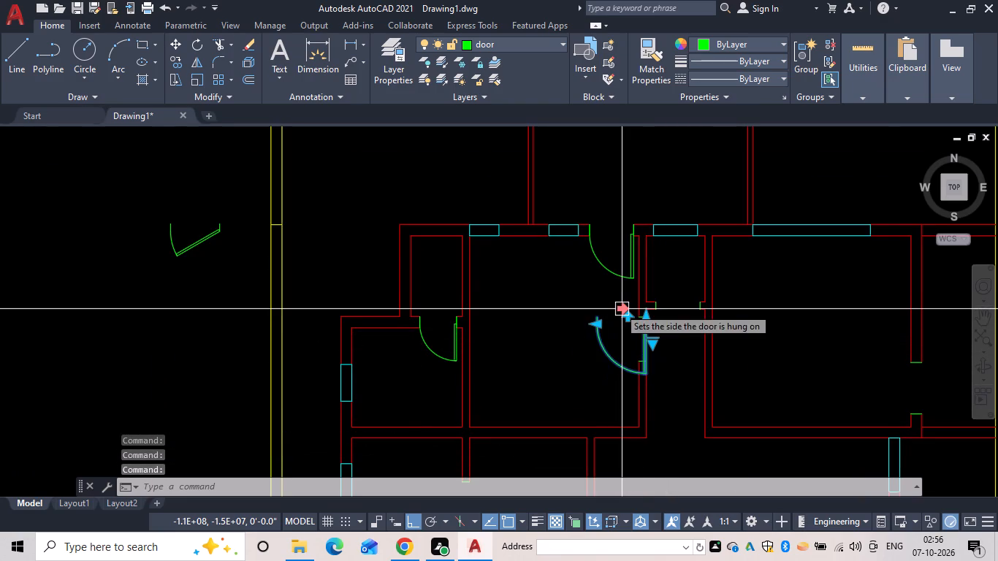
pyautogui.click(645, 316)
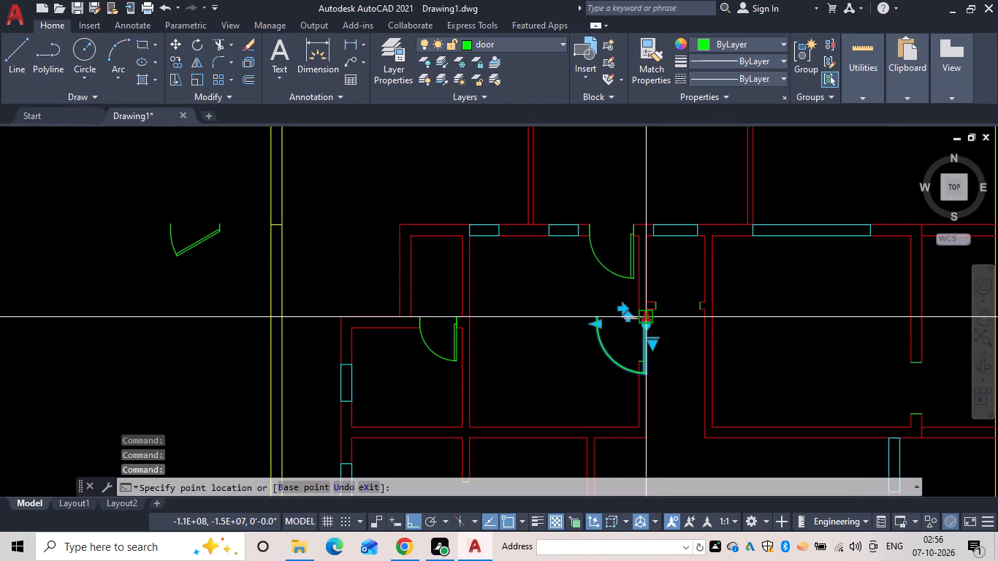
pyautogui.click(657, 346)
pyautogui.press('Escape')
# Rotate the east wall opening's door block by 270°.
pyautogui.moveTo(668, 351); pyautogui.dragTo(625, 337)
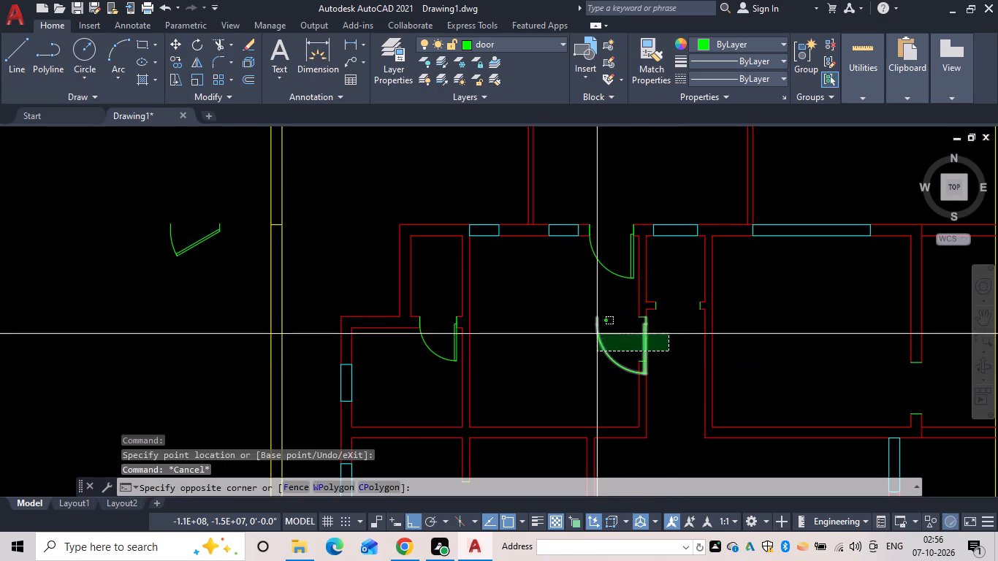
pyautogui.click(592, 334)
pyautogui.press('r')
pyautogui.press('o')
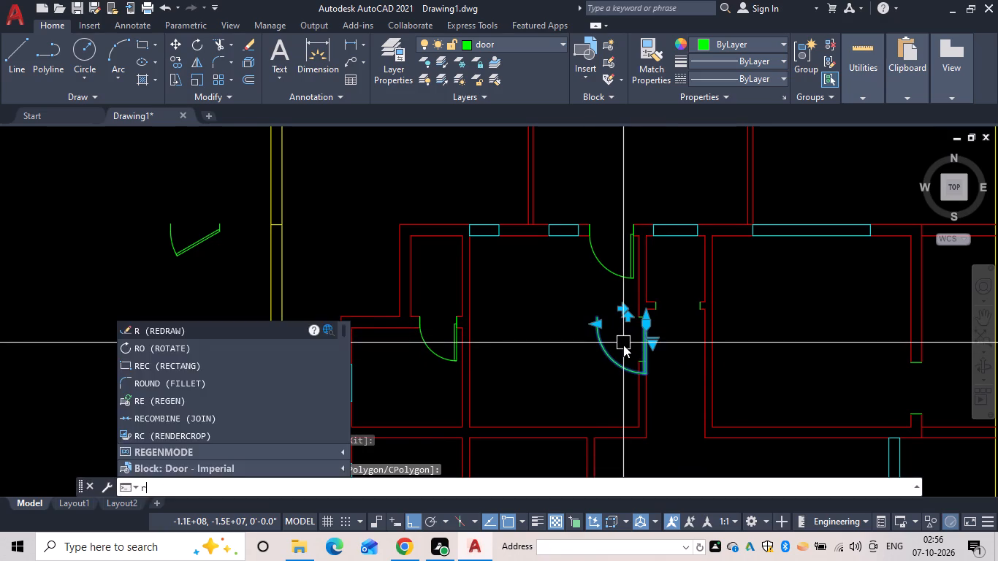
pyautogui.press('space')
pyautogui.moveTo(659, 349); pyautogui.dragTo(614, 339)
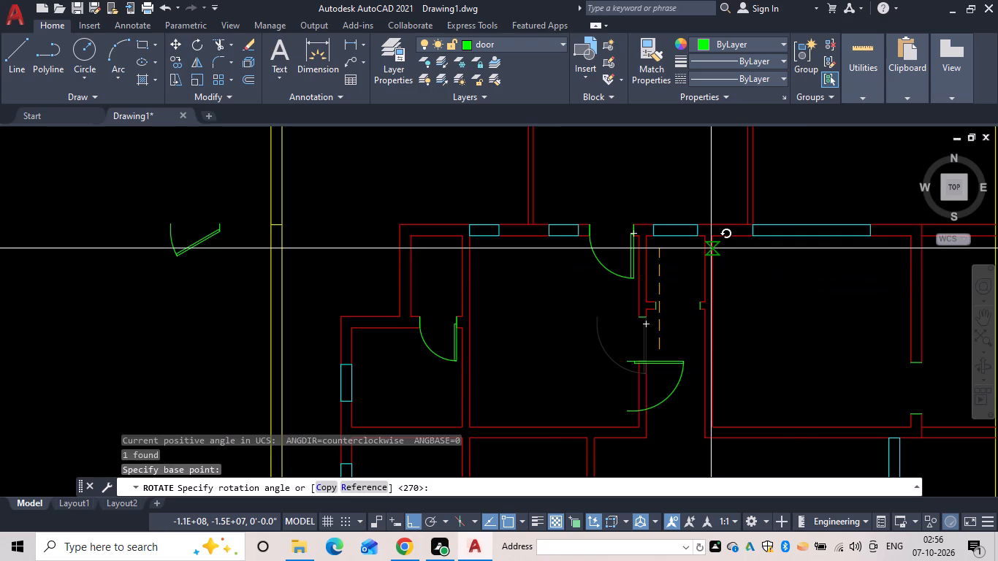
pyautogui.click(678, 421)
pyautogui.press('Escape')
# Move the rotated door block by its lower frame end to the outer corner of the east wall opening's south jamb.
pyautogui.write('m')
pyautogui.press('space')
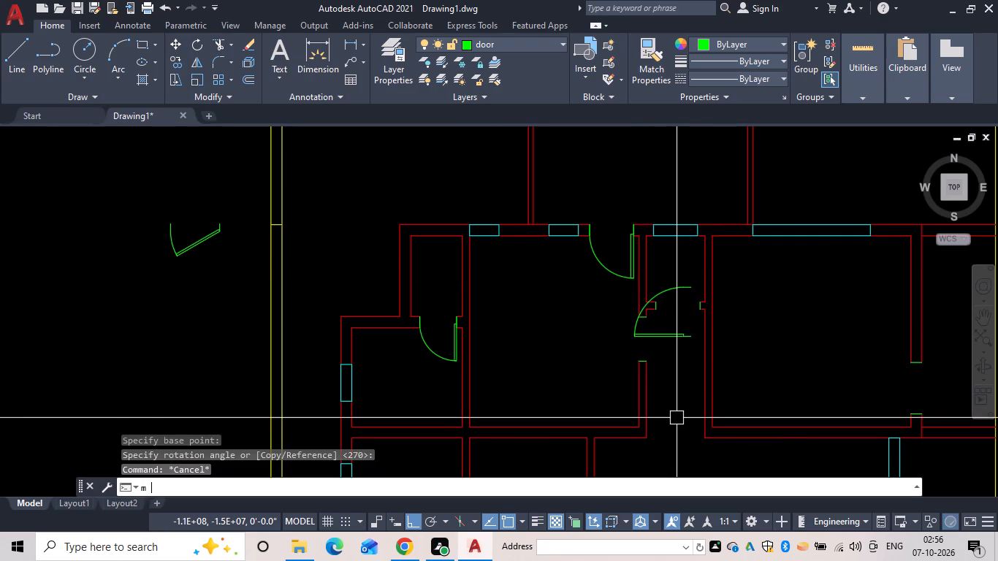
pyautogui.moveTo(682, 362); pyautogui.dragTo(683, 354)
pyautogui.click(674, 326)
pyautogui.press('space')
pyautogui.scroll(3, 696, 340)
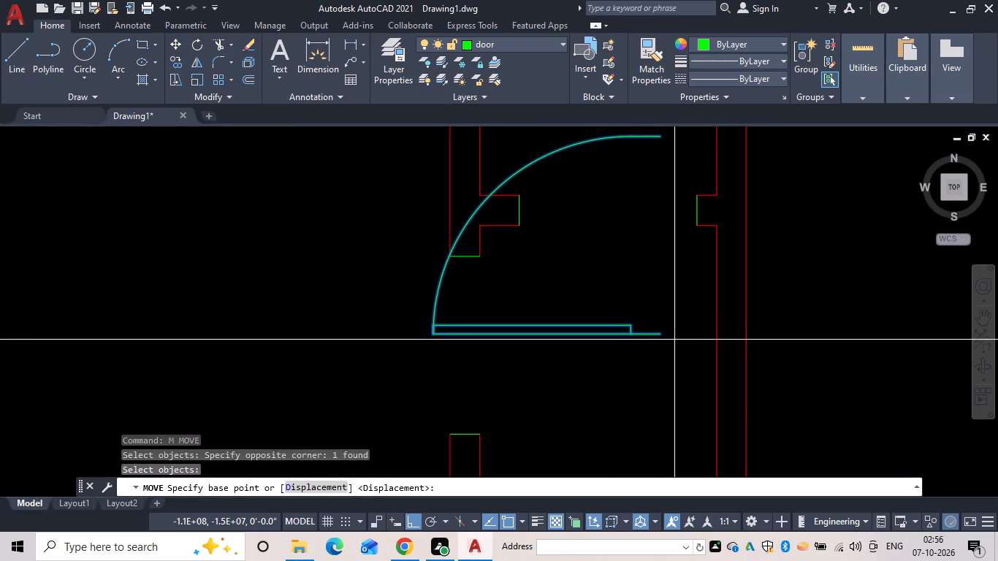
pyautogui.click(659, 335)
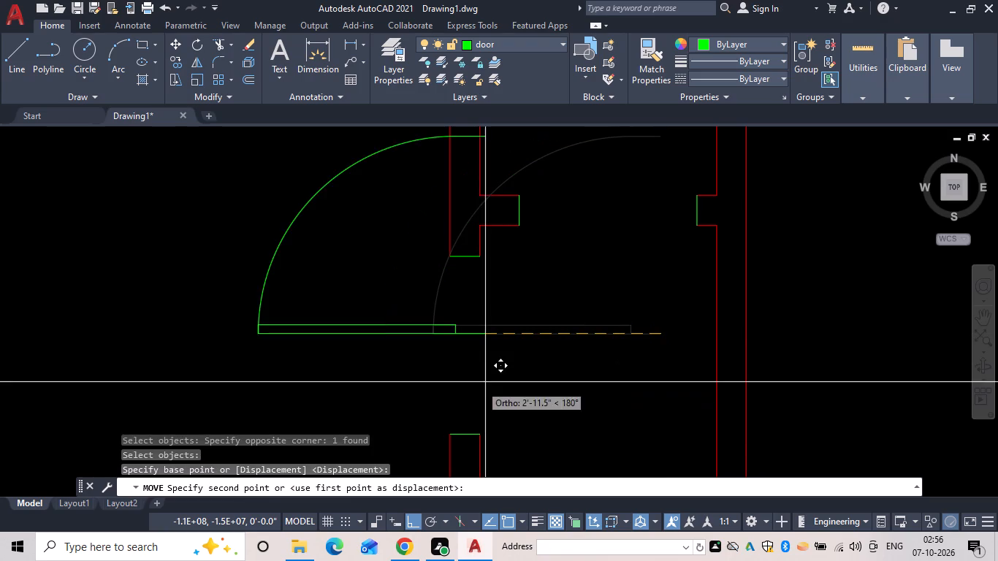
pyautogui.click(485, 432)
pyautogui.scroll(-1, 518, 390)
pyautogui.middleClick(518, 390)
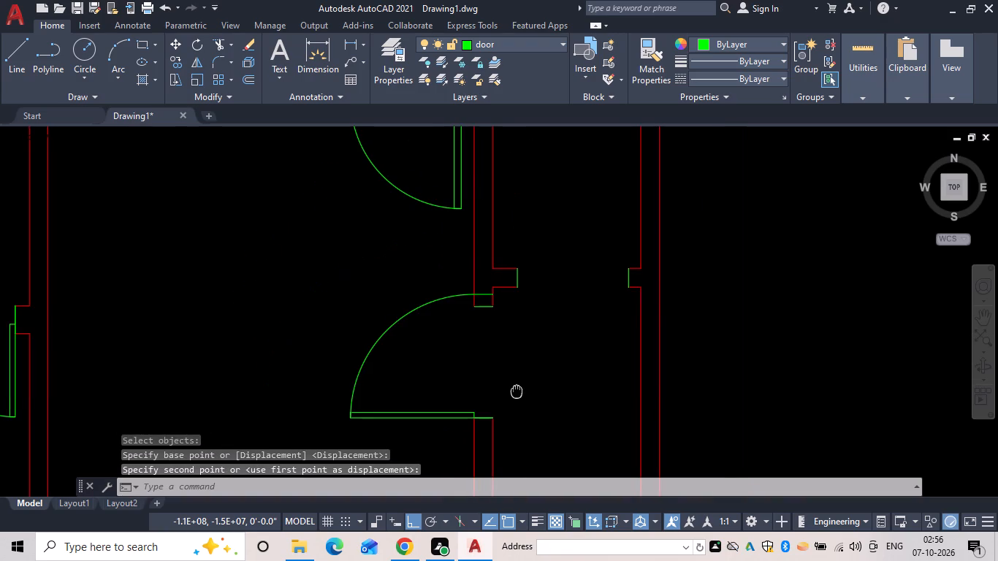
pyautogui.press('Escape')
# Flip the door block so its leaf hangs on the north side of the east wall opening.
pyautogui.click(439, 417)
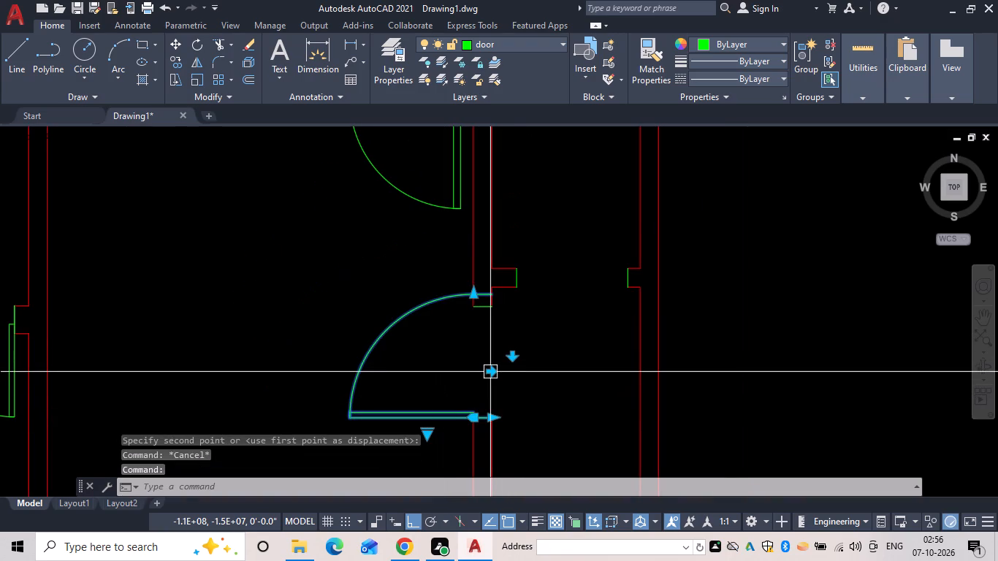
pyautogui.click(514, 358)
pyautogui.press('Escape')
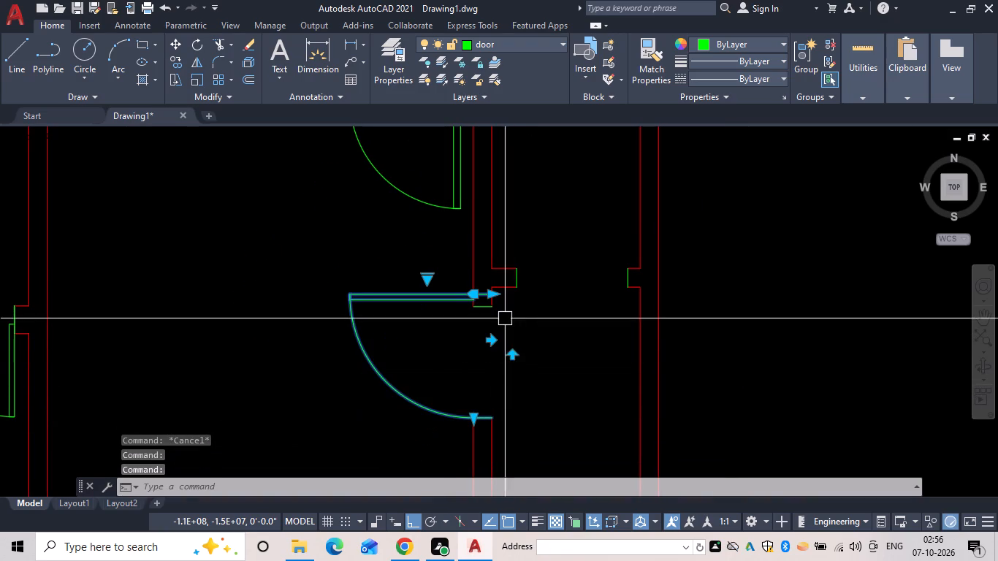
pyautogui.scroll(2, 465, 302)
pyautogui.press('Escape')
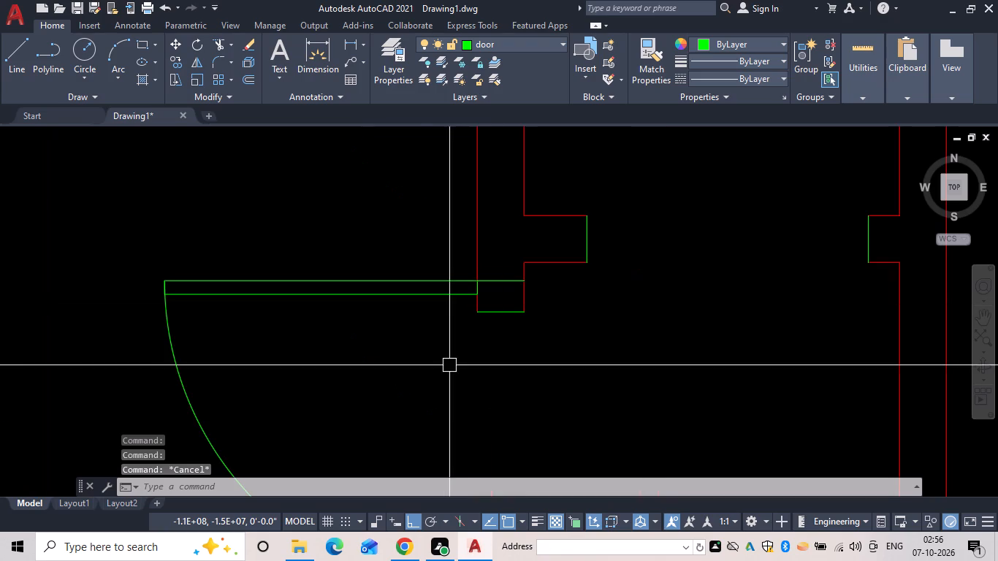
# Move the flipped door block straight down so its hinge end meets the opening's north jamb.
pyautogui.press('m')
pyautogui.press('space')
pyautogui.click(334, 248)
pyautogui.press('space')
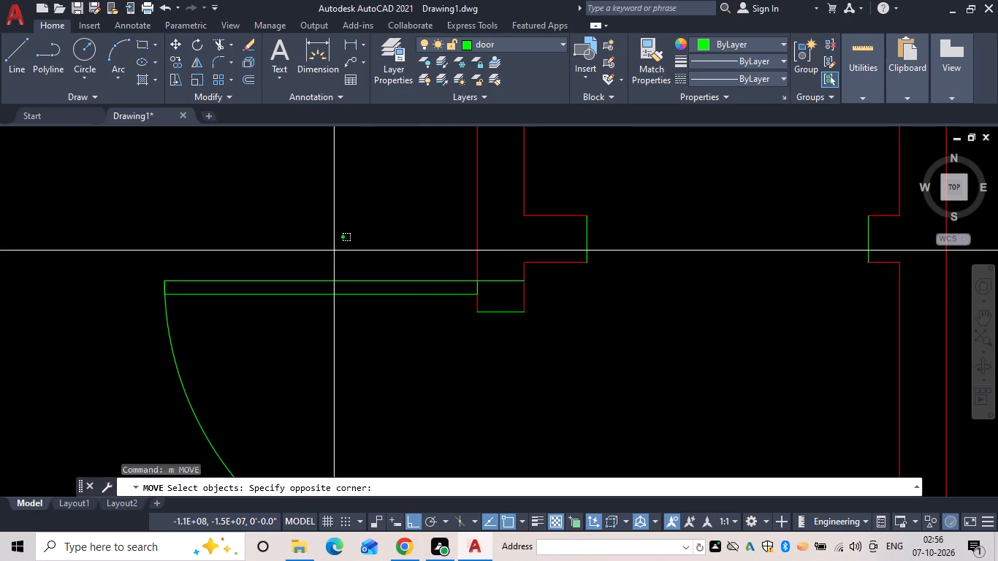
pyautogui.click(286, 291)
pyautogui.press('space')
pyautogui.scroll(2, 527, 280)
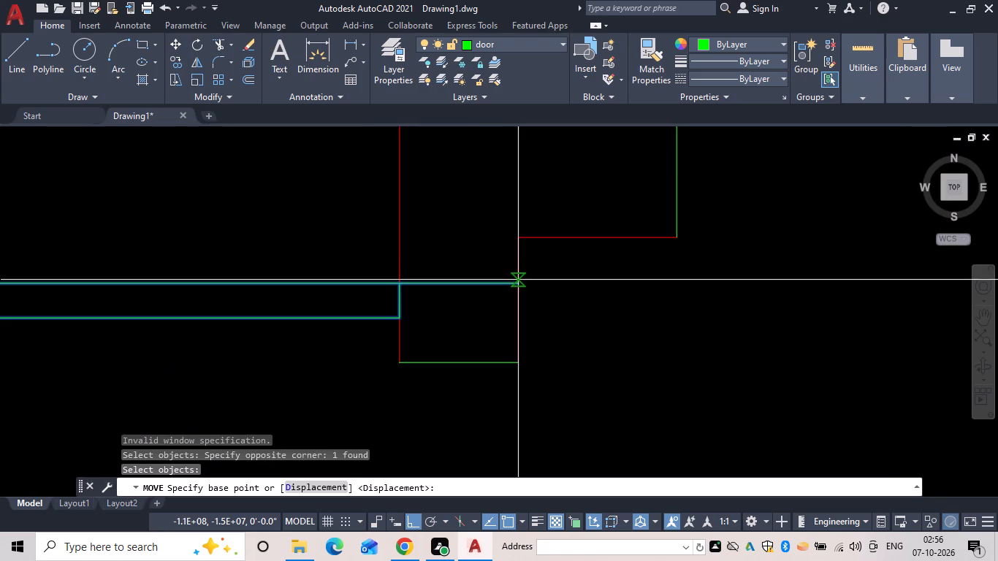
pyautogui.moveTo(517, 284); pyautogui.dragTo(517, 291)
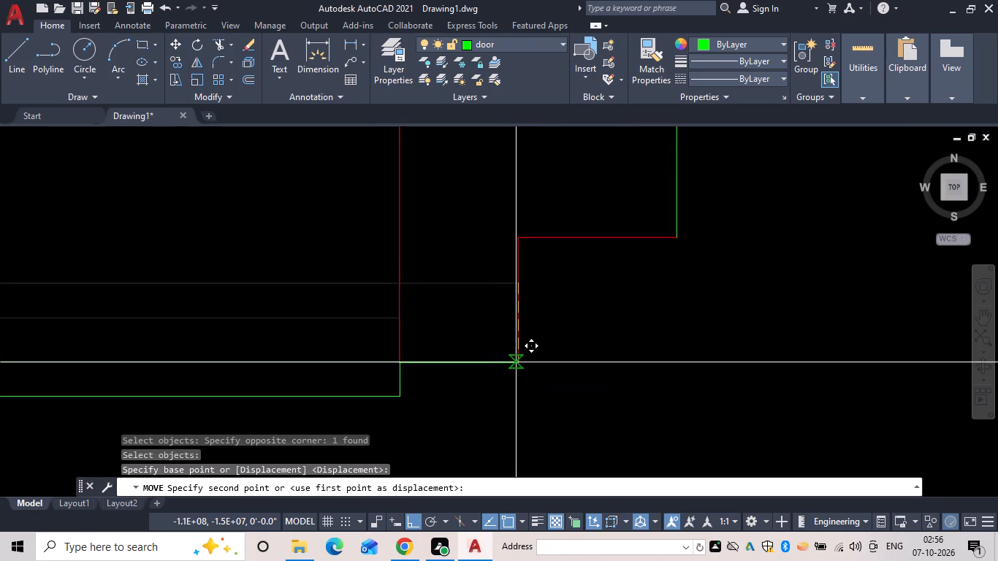
pyautogui.click(519, 362)
# Stretch the door block's width so its arc end meets the south jamb of the east wall opening.
pyautogui.scroll(-3, 542, 356)
pyautogui.moveTo(546, 343); pyautogui.dragTo(514, 174, button='middle')
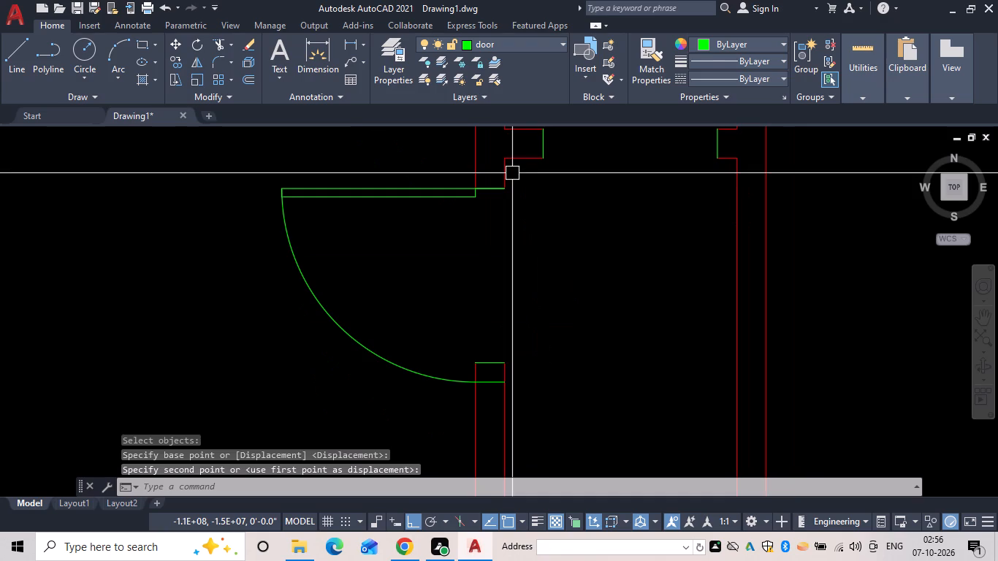
pyautogui.click(444, 375)
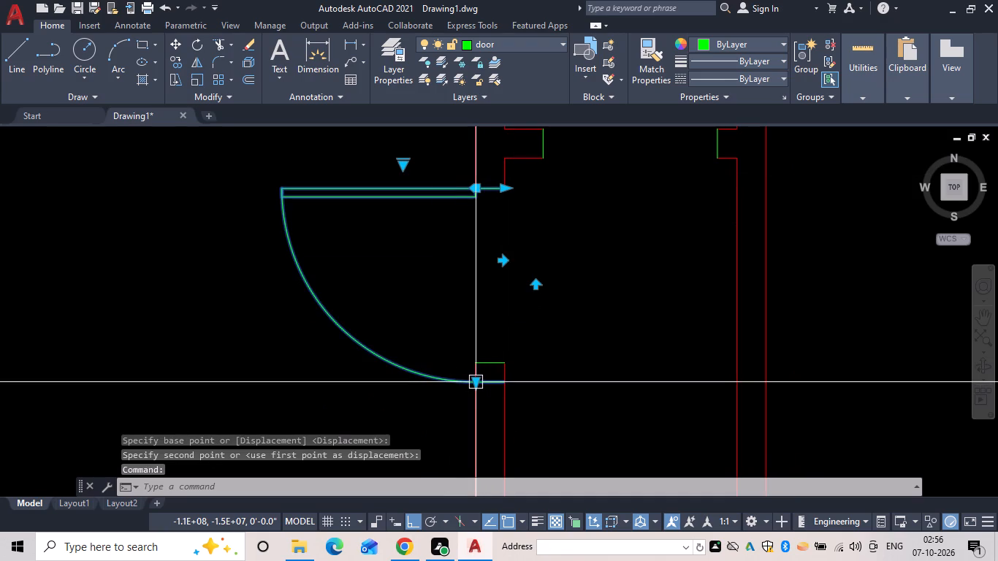
pyautogui.doubleClick(477, 383)
pyautogui.moveTo(476, 380); pyautogui.dragTo(476, 359)
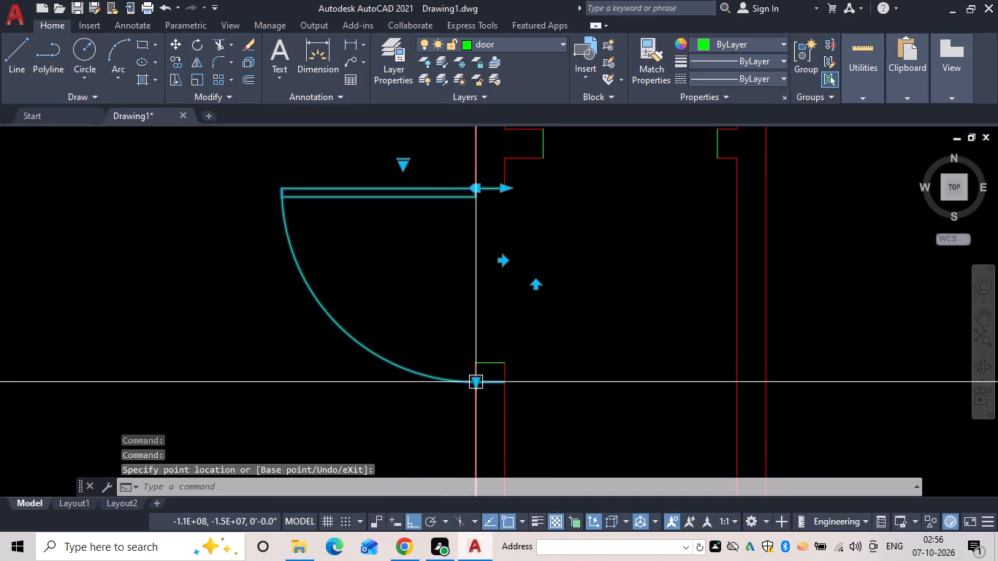
pyautogui.scroll(2, 476, 380)
pyautogui.moveTo(471, 385); pyautogui.dragTo(470, 347)
pyautogui.click(470, 347)
pyautogui.scroll(-3, 561, 308)
pyautogui.moveTo(633, 317); pyautogui.dragTo(624, 354, button='middle')
pyautogui.press('Escape')
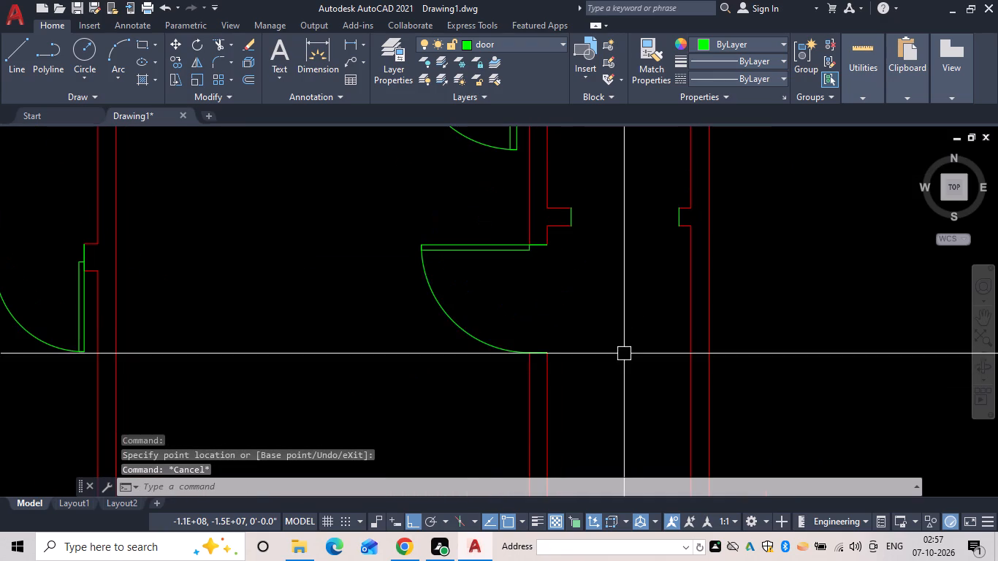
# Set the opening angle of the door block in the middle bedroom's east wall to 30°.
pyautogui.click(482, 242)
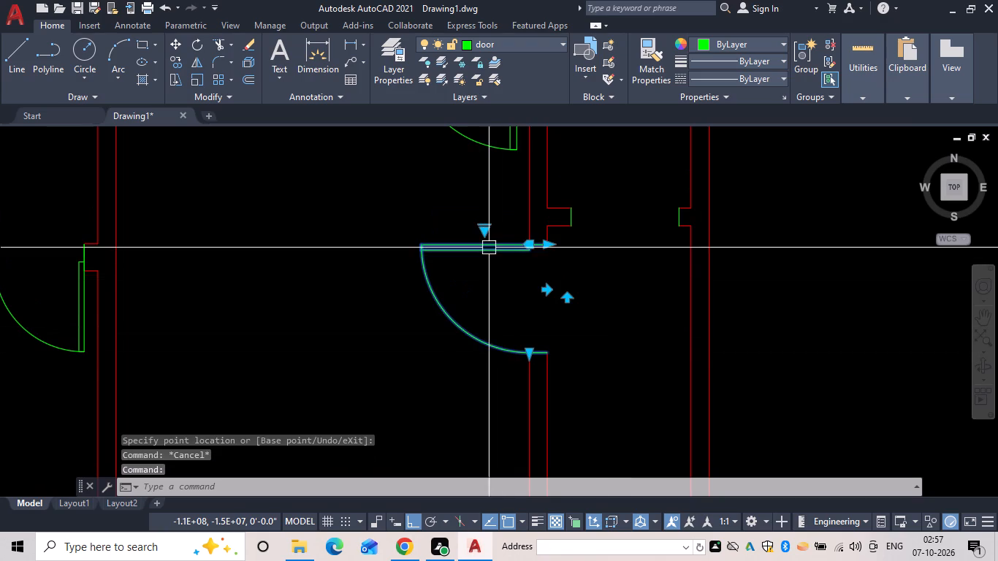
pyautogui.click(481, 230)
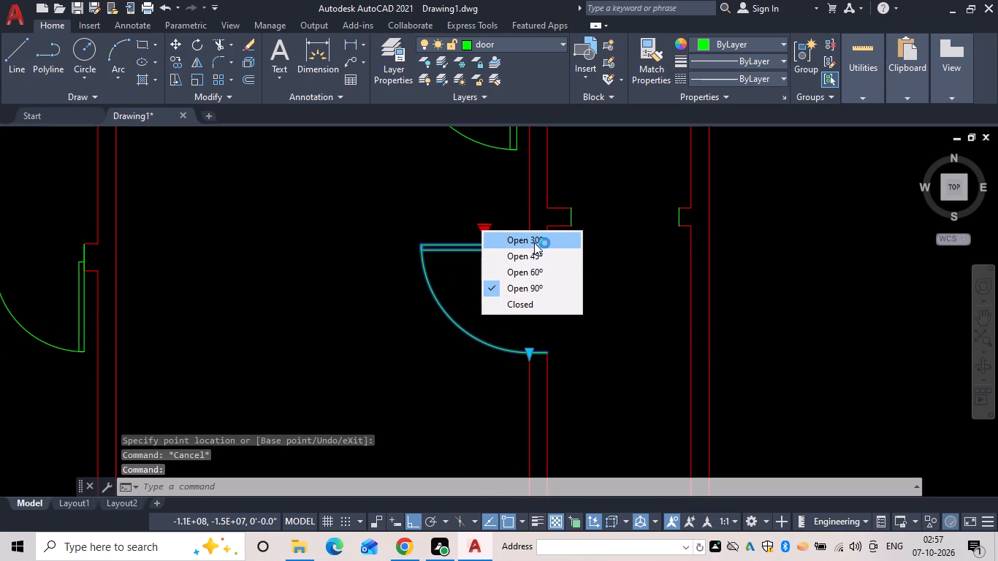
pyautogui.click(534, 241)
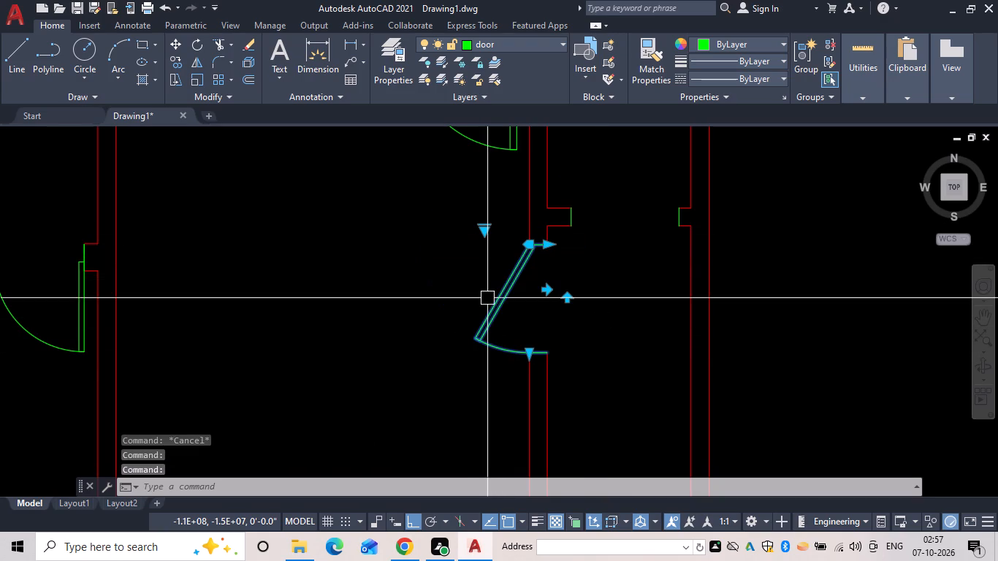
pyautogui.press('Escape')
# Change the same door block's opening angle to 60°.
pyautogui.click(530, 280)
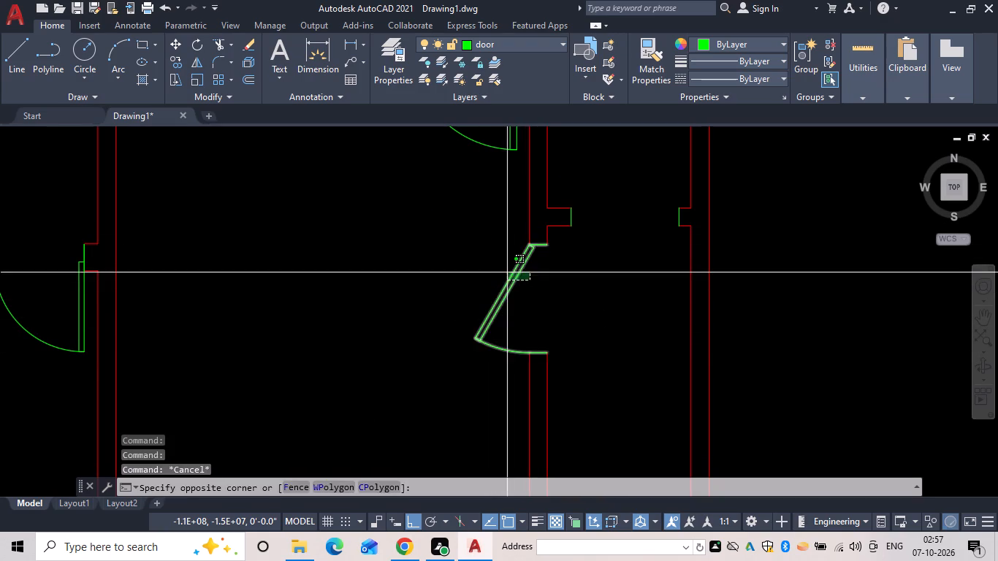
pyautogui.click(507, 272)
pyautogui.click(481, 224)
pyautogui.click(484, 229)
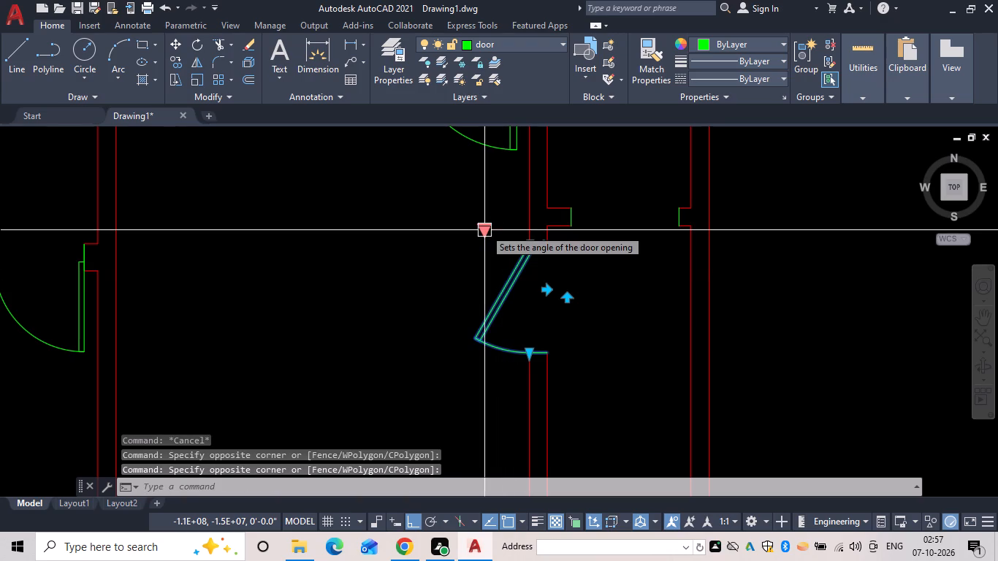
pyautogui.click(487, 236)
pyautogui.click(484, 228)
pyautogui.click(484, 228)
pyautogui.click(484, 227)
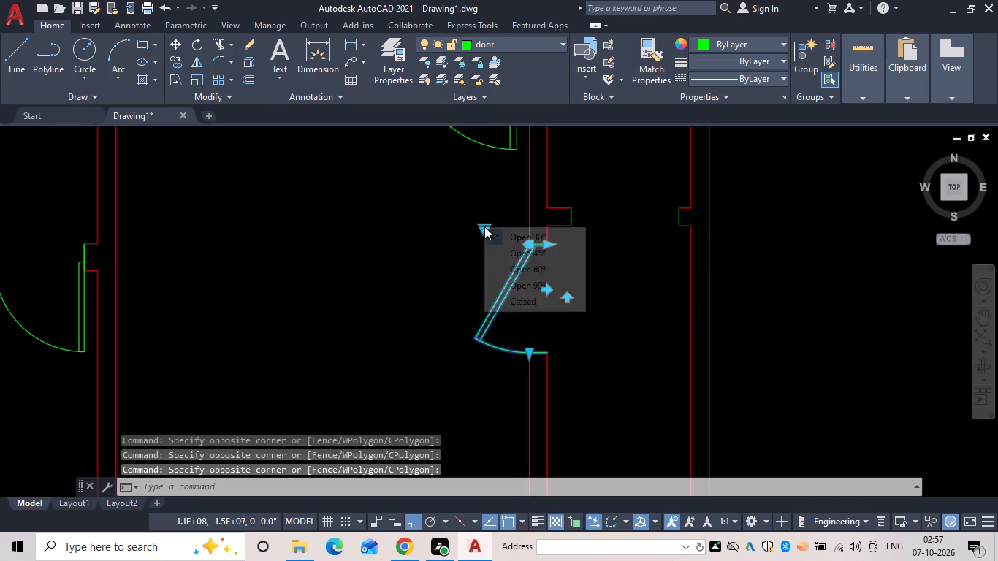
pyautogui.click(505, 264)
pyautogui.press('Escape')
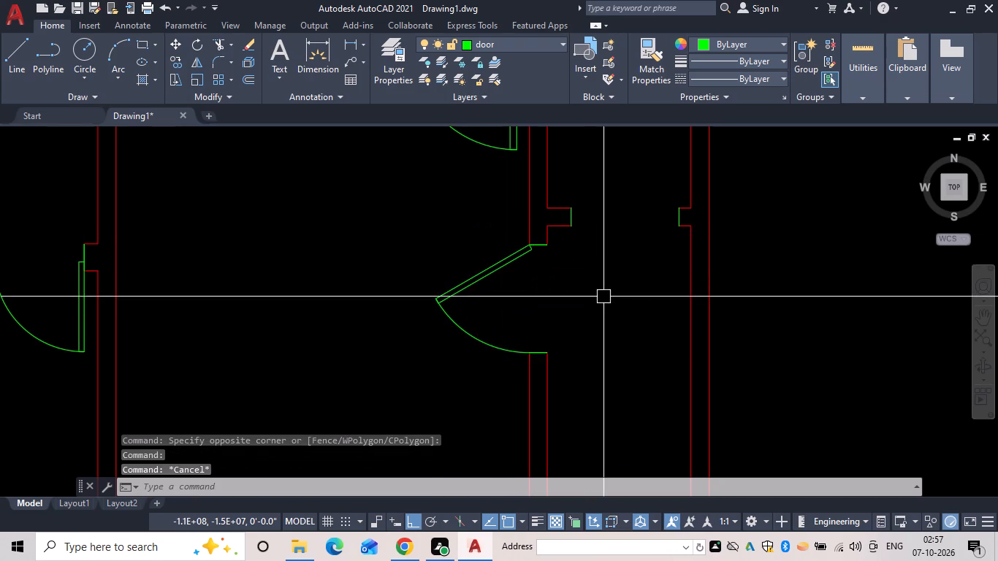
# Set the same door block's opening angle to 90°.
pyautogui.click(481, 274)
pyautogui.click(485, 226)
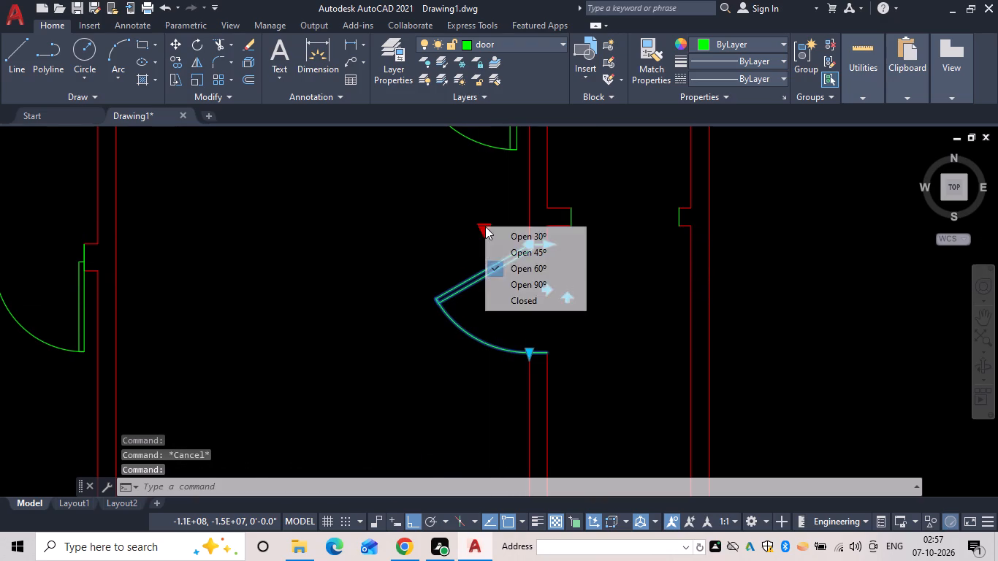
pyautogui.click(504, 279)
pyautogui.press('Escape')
# Copy the east wall door block by its upper frame end to the opening north of the staircase's west wall, along the wall's underside.
pyautogui.scroll(-4, 590, 328)
pyautogui.moveTo(591, 331); pyautogui.dragTo(591, 327, button='middle')
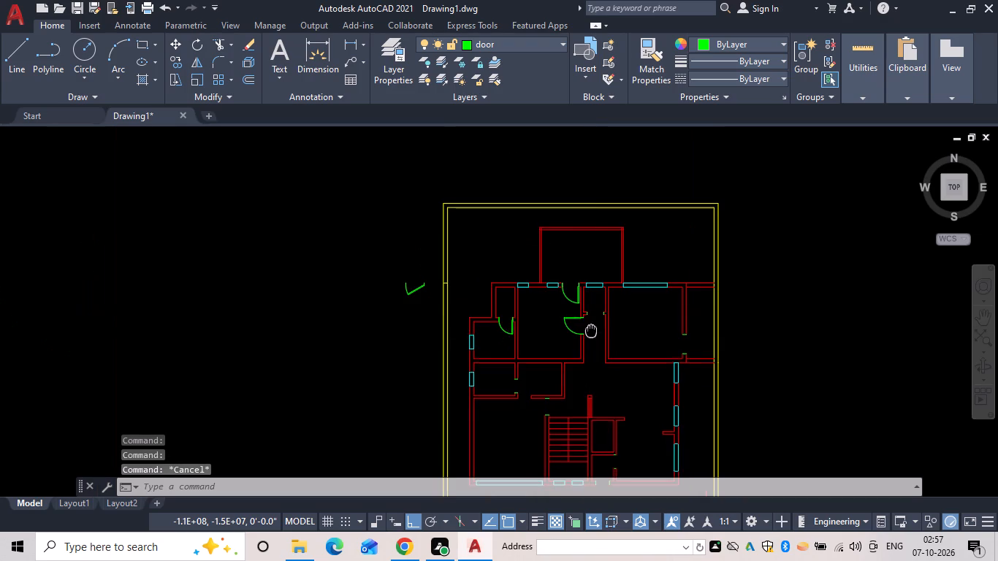
pyautogui.moveTo(591, 327); pyautogui.dragTo(591, 322, button='middle')
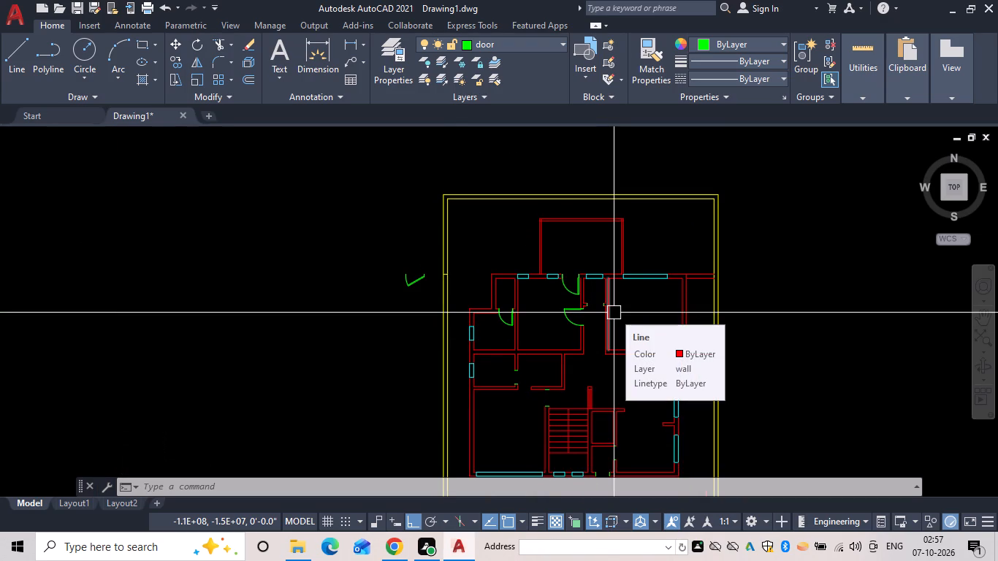
pyautogui.press('Escape')
pyautogui.write('co')
pyautogui.press('space')
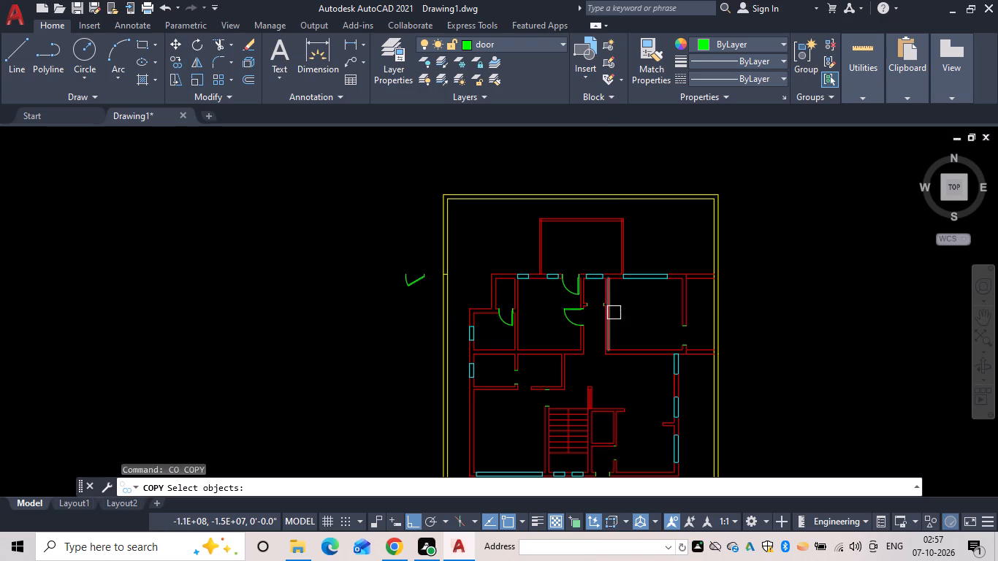
pyautogui.scroll(3, 566, 316)
pyautogui.moveTo(561, 318); pyautogui.dragTo(568, 320)
pyautogui.press('space')
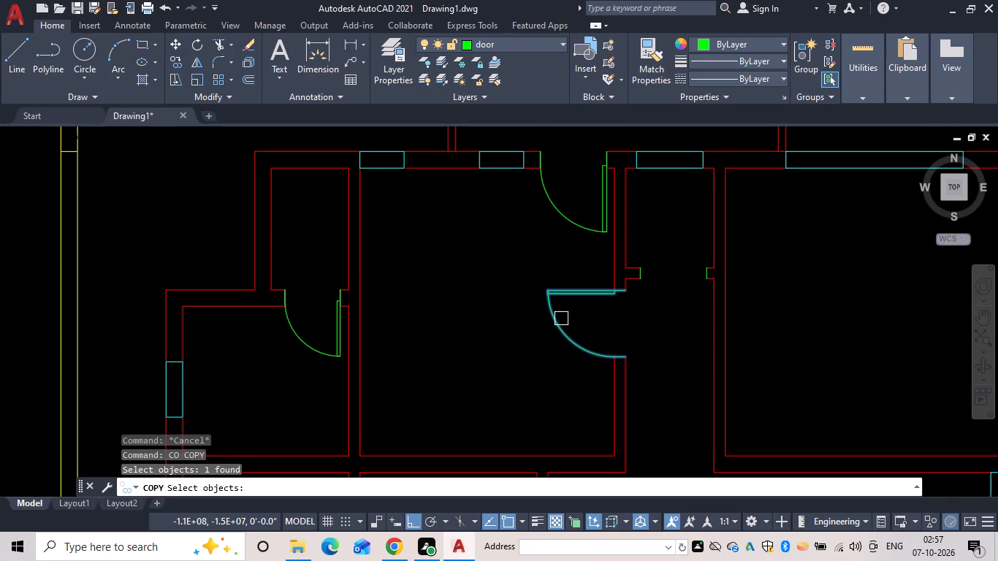
pyautogui.scroll(2, 628, 299)
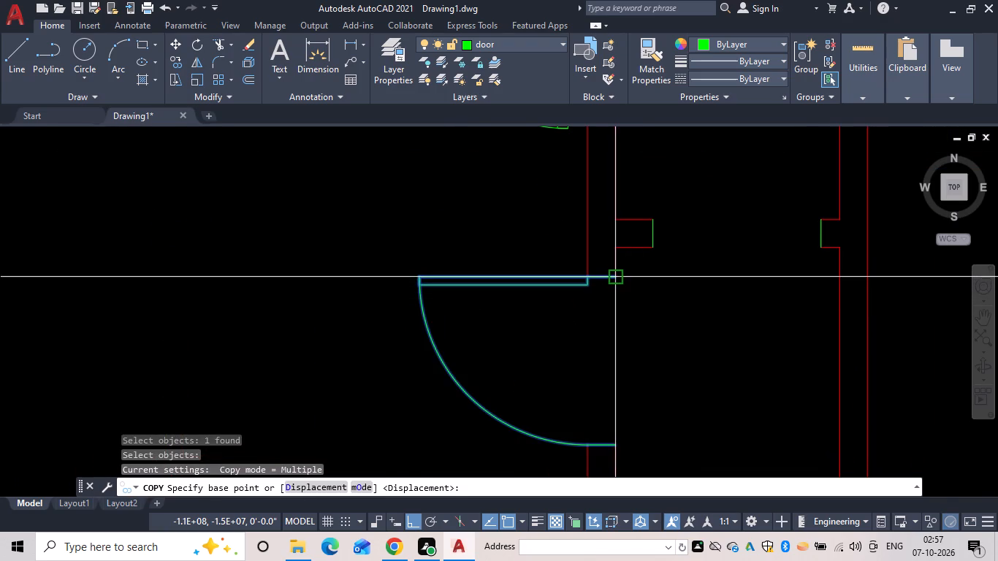
pyautogui.moveTo(615, 276); pyautogui.dragTo(616, 283)
pyautogui.scroll(-7, 449, 356)
pyautogui.moveTo(278, 313); pyautogui.dragTo(288, 283, button='middle')
pyautogui.scroll(4, 289, 291)
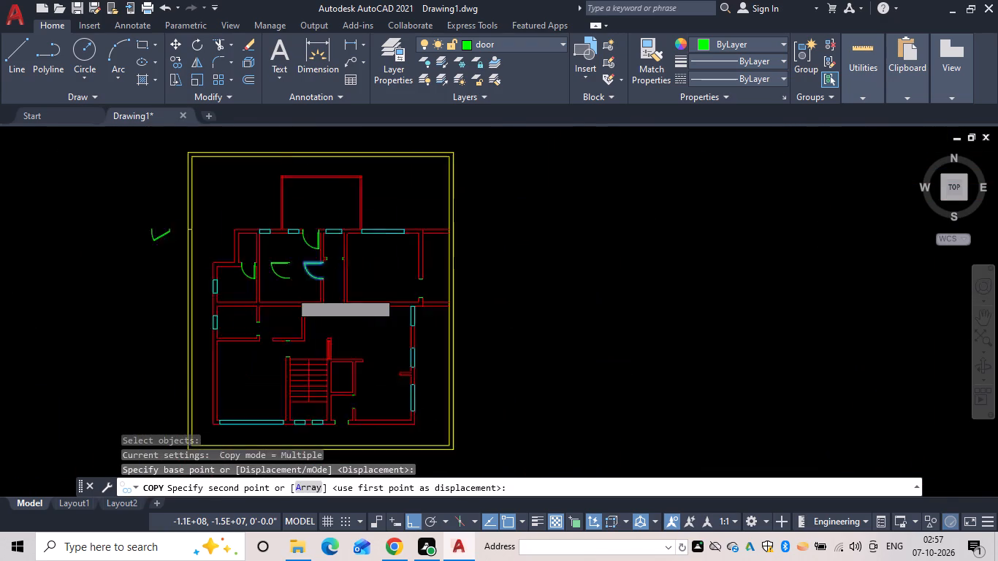
pyautogui.scroll(1, 289, 291)
pyautogui.moveTo(281, 298); pyautogui.dragTo(354, 87, button='middle')
pyautogui.scroll(2, 378, 270)
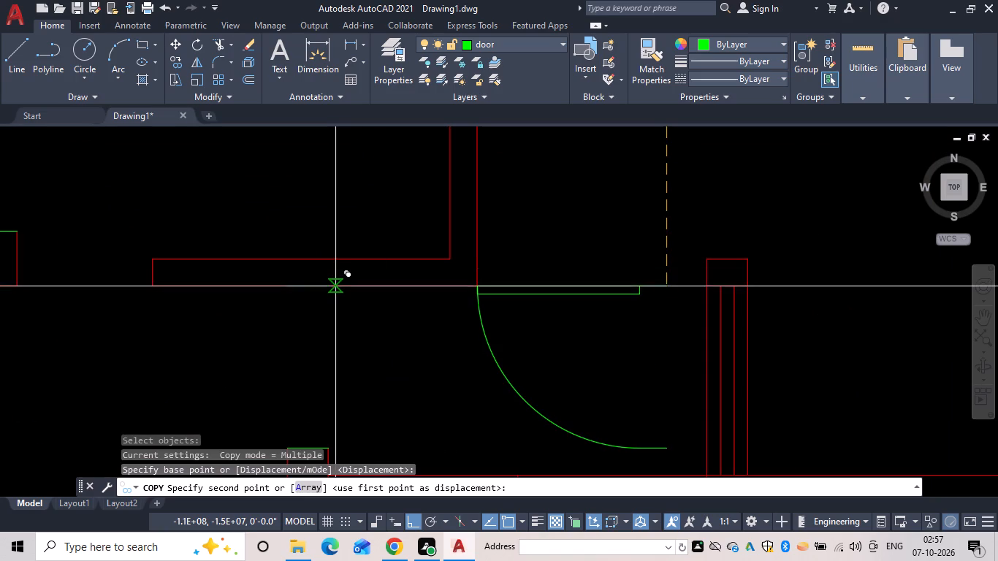
pyautogui.click(329, 286)
pyautogui.scroll(-3, 355, 274)
pyautogui.middleClick(355, 264)
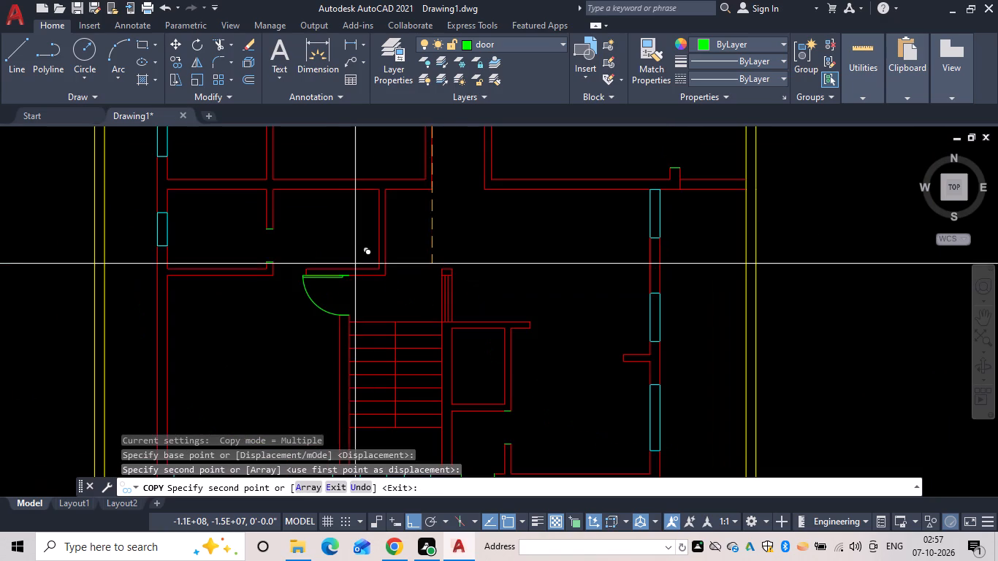
pyautogui.press('Escape')
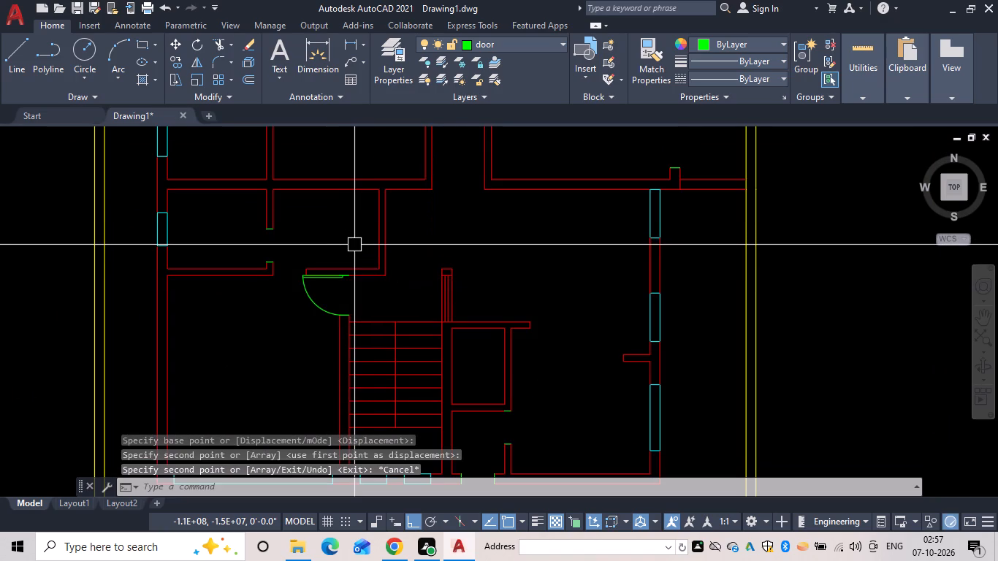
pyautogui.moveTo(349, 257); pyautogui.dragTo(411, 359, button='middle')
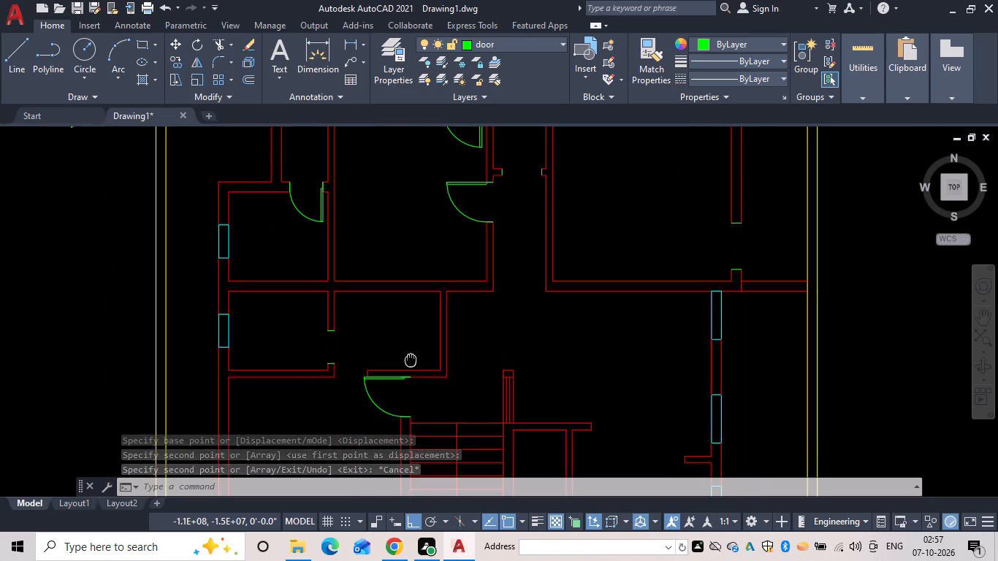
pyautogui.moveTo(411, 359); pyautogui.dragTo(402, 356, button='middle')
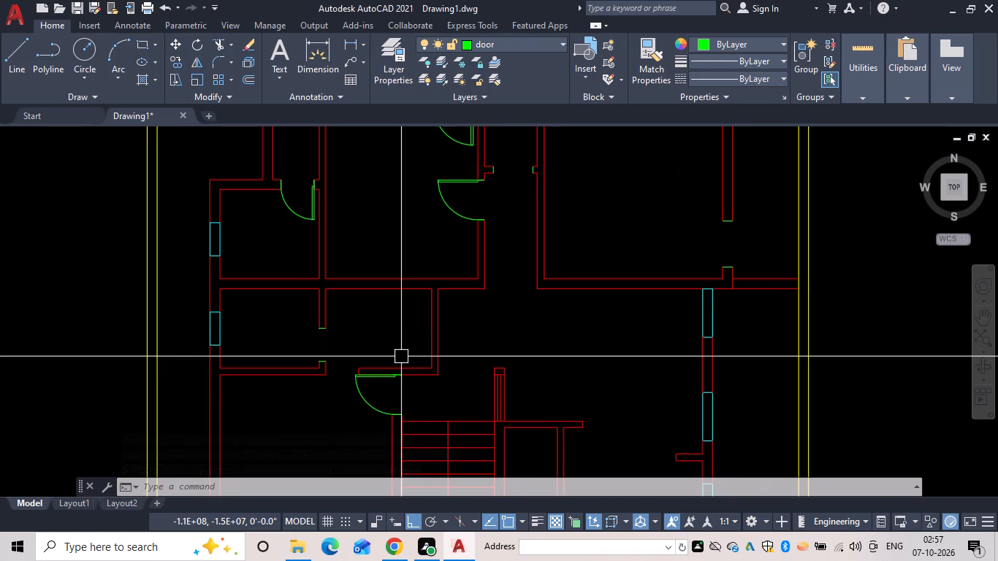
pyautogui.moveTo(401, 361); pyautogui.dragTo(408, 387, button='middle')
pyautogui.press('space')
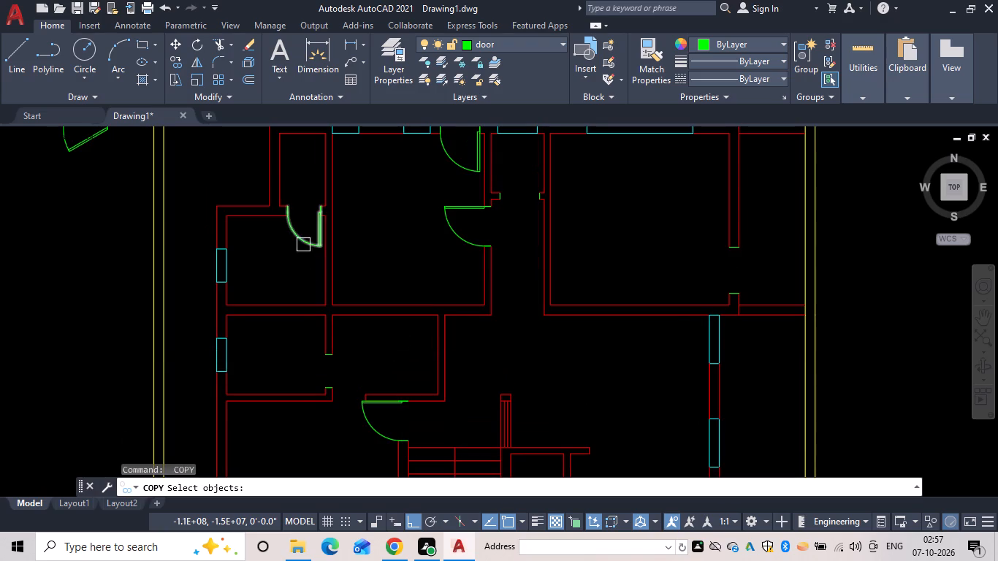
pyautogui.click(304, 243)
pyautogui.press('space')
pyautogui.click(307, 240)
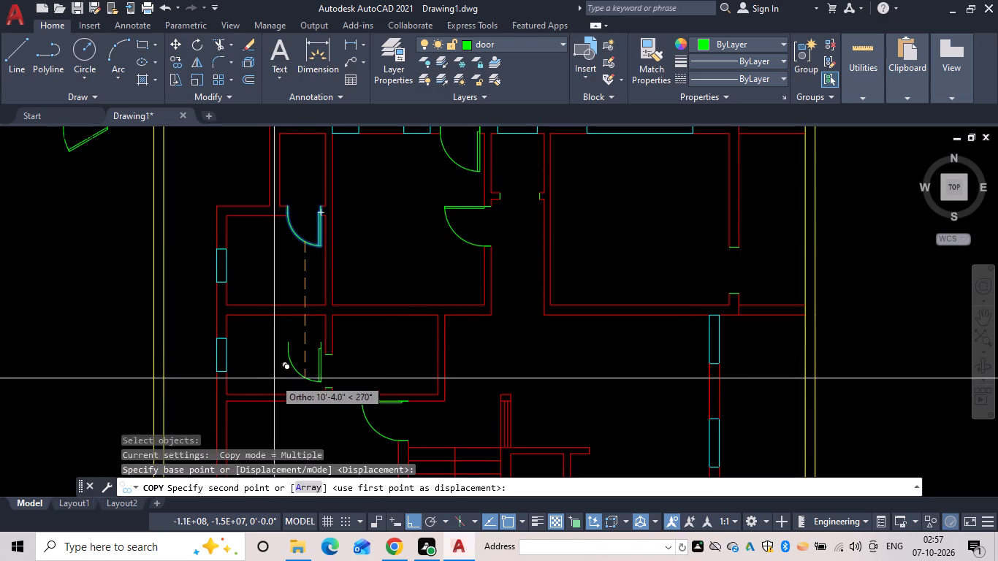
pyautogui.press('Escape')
# Copy the small northwest room's door block straight down into the room below, beside its east wall opening.
pyautogui.press('space')
pyautogui.click(307, 237)
pyautogui.press('space')
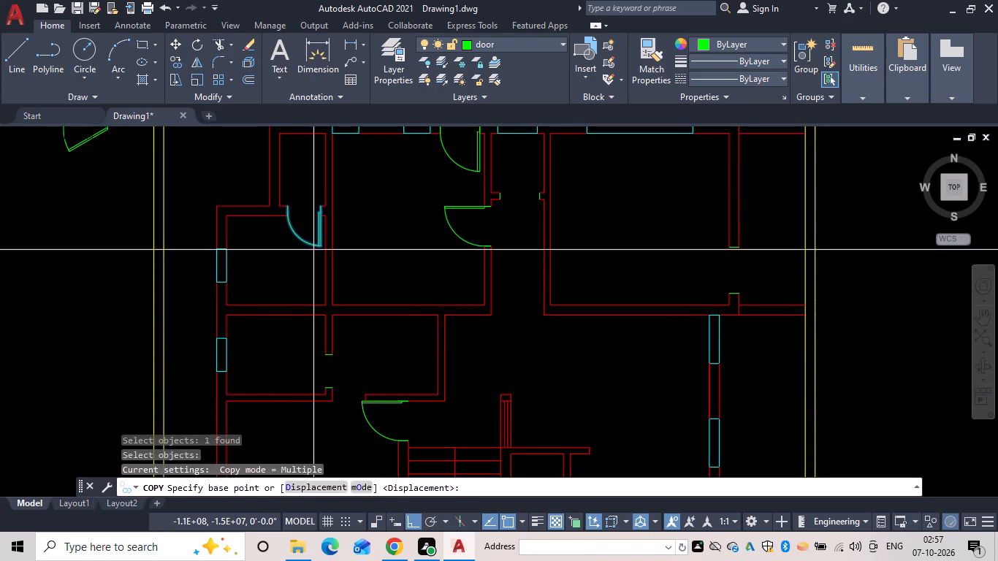
pyautogui.moveTo(313, 250); pyautogui.dragTo(313, 262)
pyautogui.click(284, 383)
pyautogui.press('Escape')
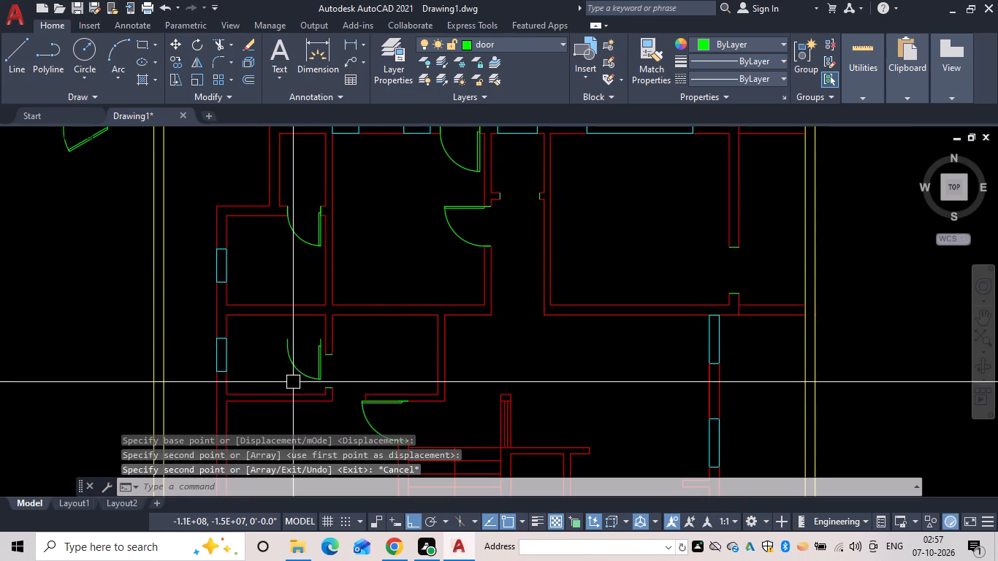
# Rotate the copied door block 90° clockwise so its leaf lies horizontal and its frame faces the east wall opening.
pyautogui.write('ro')
pyautogui.press('space')
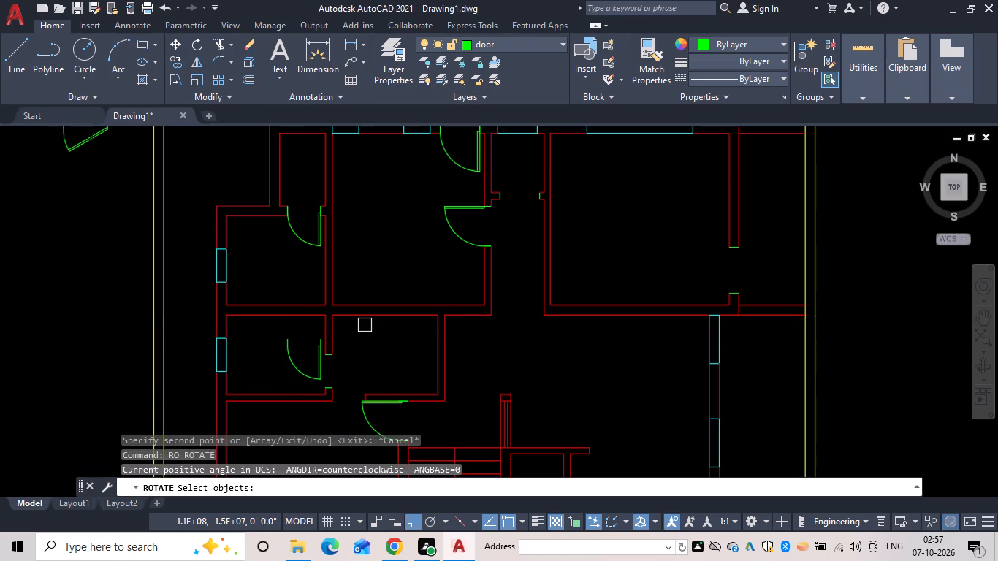
pyautogui.click(325, 375)
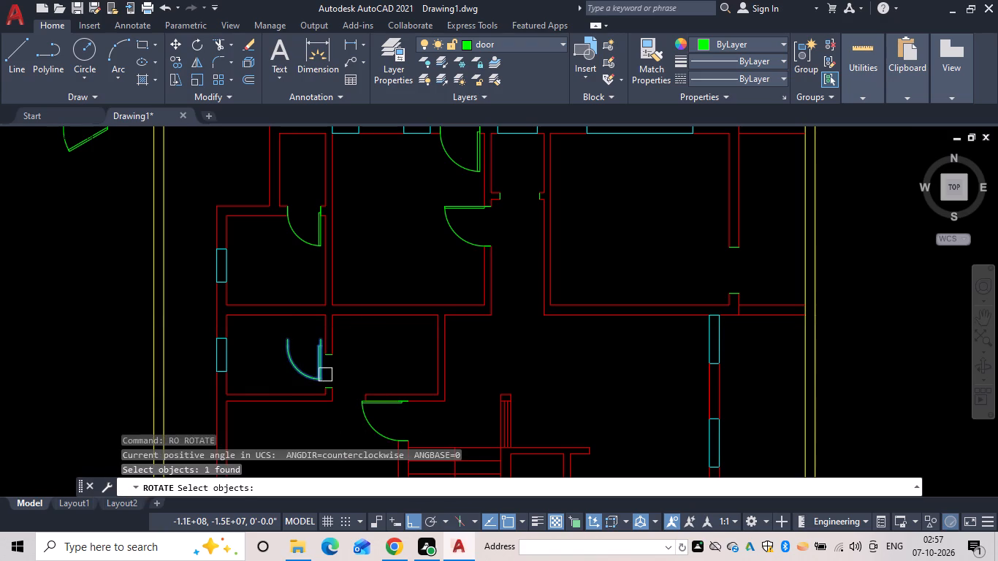
pyautogui.press('space')
pyautogui.moveTo(316, 357); pyautogui.dragTo(316, 376)
pyautogui.click(298, 392)
pyautogui.press('Escape')
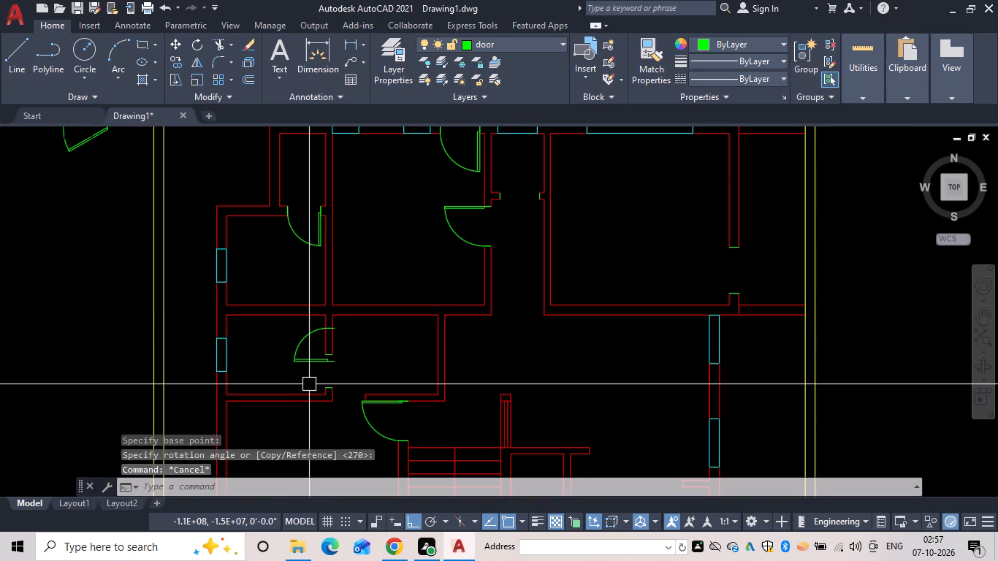
# Move the rotated door block by its lower frame end to the outer corner of the east wall opening's south jamb.
pyautogui.write('m')
pyautogui.press('space')
pyautogui.scroll(2, 315, 369)
pyautogui.click(313, 361)
pyautogui.scroll(3, 330, 364)
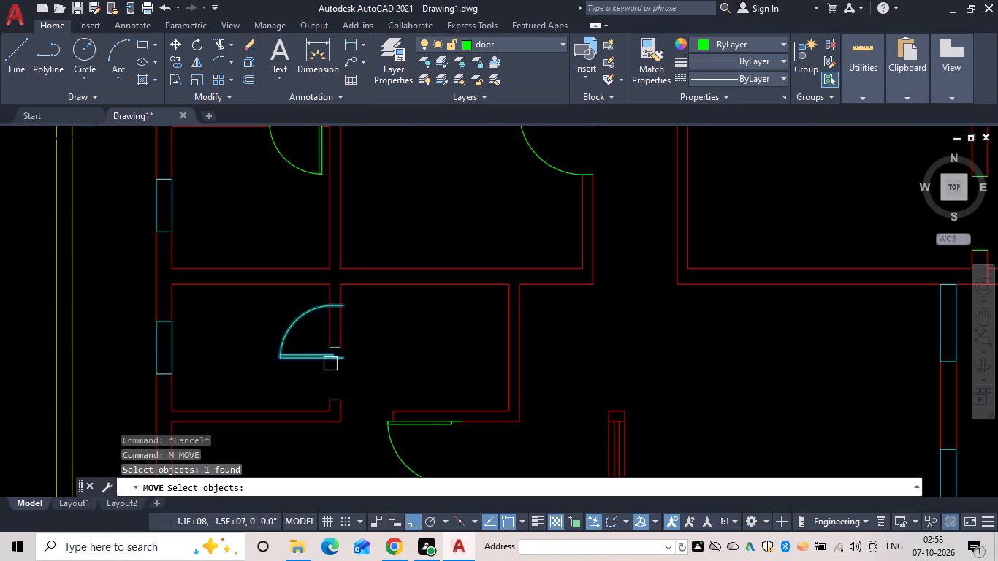
pyautogui.scroll(1, 330, 364)
pyautogui.press('space')
pyautogui.click(392, 340)
pyautogui.scroll(-1, 405, 357)
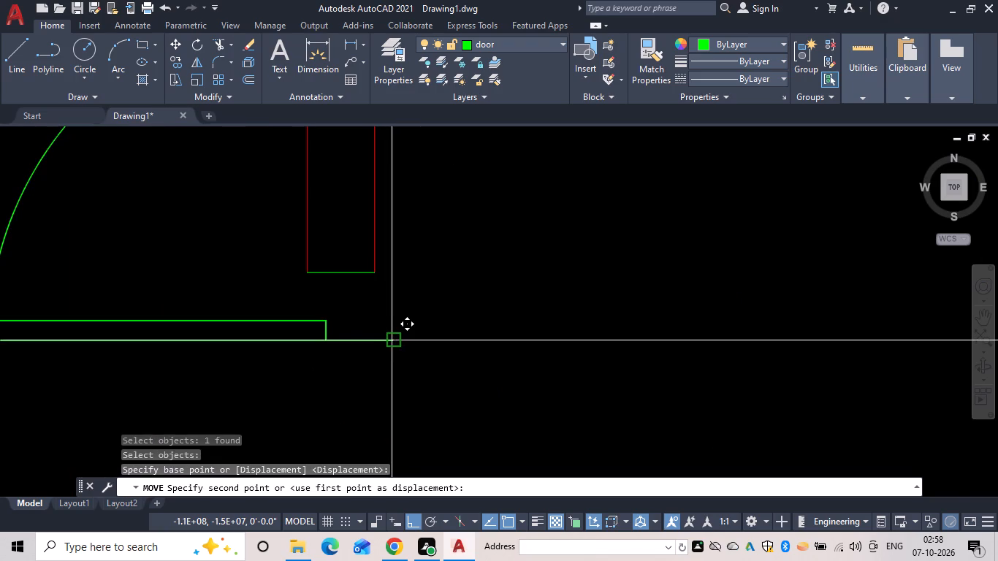
pyautogui.scroll(-1, 392, 340)
pyautogui.moveTo(396, 356); pyautogui.dragTo(378, 256, button='middle')
pyautogui.click(376, 356)
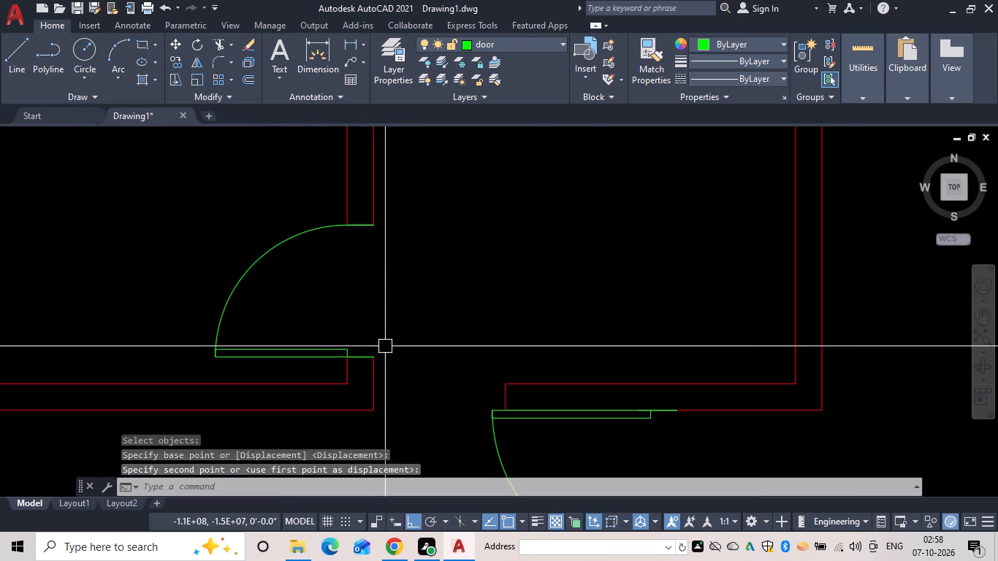
# Copy the middle bedroom's east door block by its upper frame end to the outer corner of the eastern room's east opening's north jamb.
pyautogui.scroll(-3, 385, 346)
pyautogui.moveTo(410, 338); pyautogui.dragTo(319, 327, button='middle')
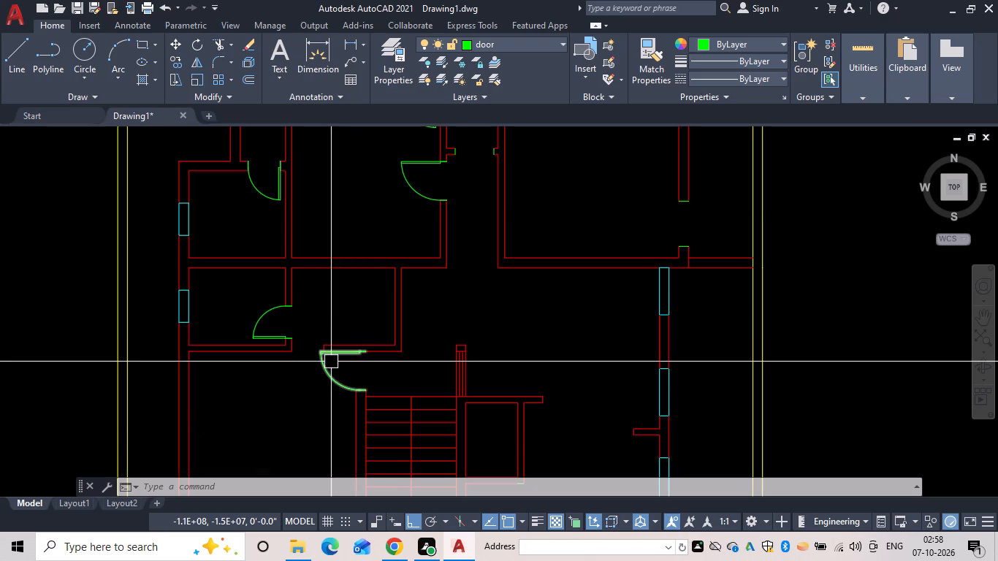
pyautogui.scroll(-1, 420, 332)
pyautogui.moveTo(419, 332); pyautogui.dragTo(340, 358, button='middle')
pyautogui.moveTo(368, 275); pyautogui.dragTo(343, 296, button='middle')
pyautogui.press('Escape')
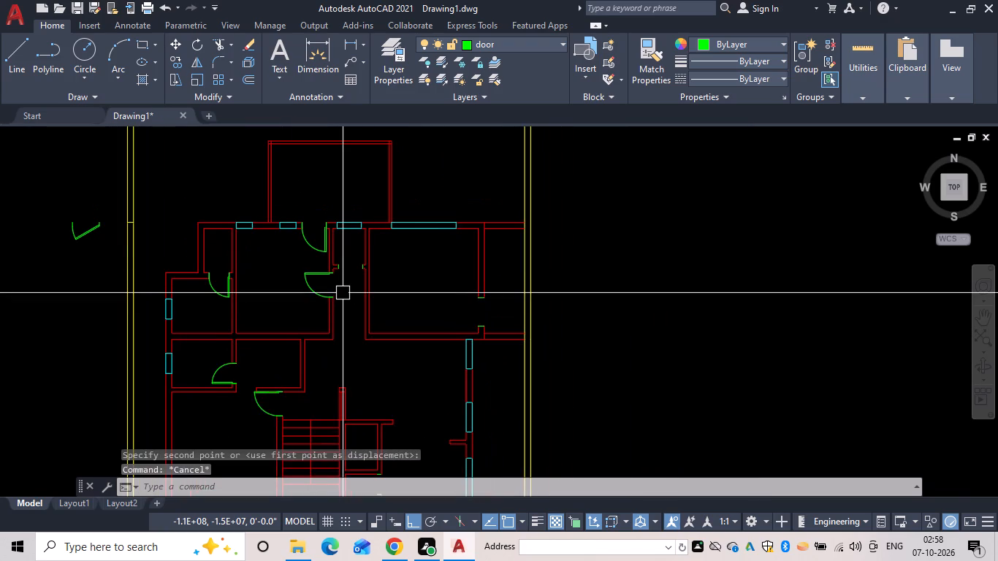
pyautogui.press('c')
pyautogui.write('o')
pyautogui.press('space')
pyautogui.scroll(2, 321, 283)
pyautogui.click(320, 259)
pyautogui.press('space')
pyautogui.moveTo(348, 256); pyautogui.dragTo(352, 256)
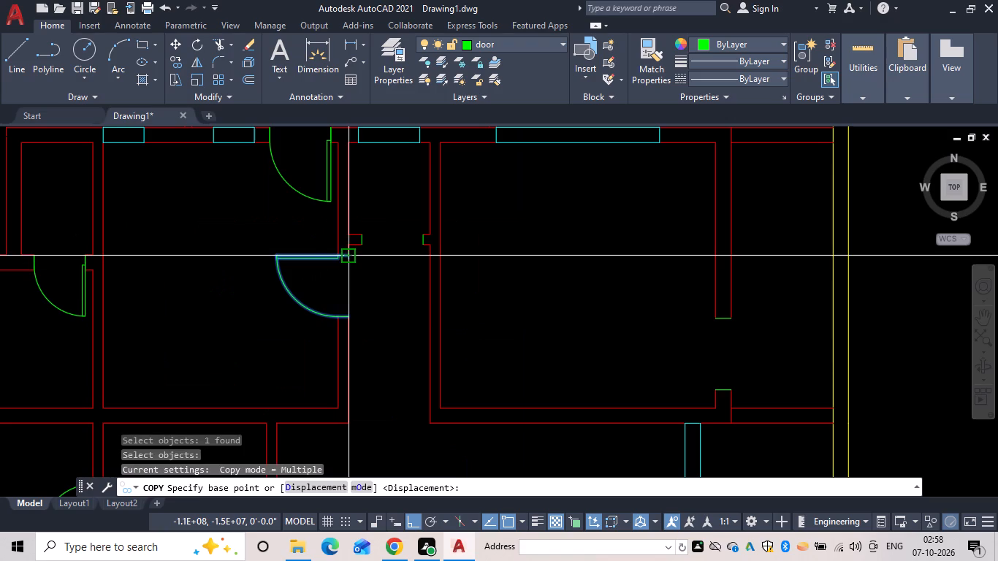
pyautogui.moveTo(352, 256); pyautogui.dragTo(369, 260)
pyautogui.scroll(2, 694, 319)
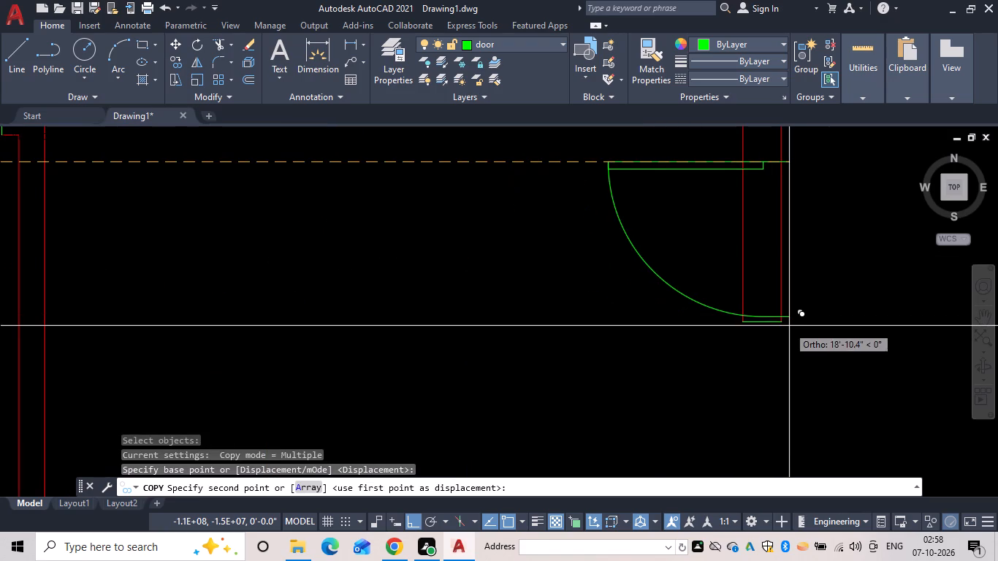
pyautogui.scroll(3, 780, 322)
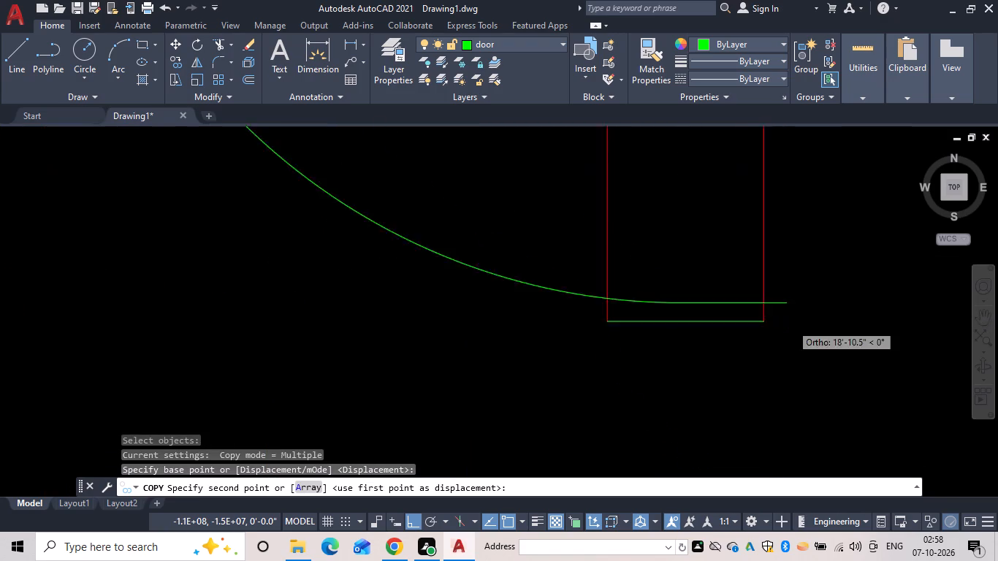
pyautogui.scroll(1, 791, 324)
pyautogui.click(746, 321)
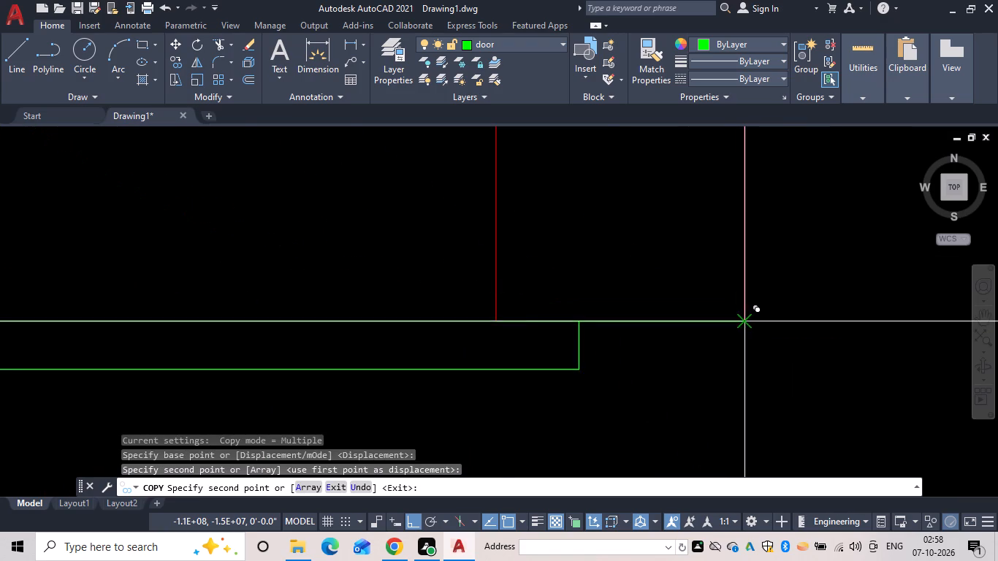
# Flip the door block copied to the eastern room's east opening so its leaf lies on the opening's south side.
pyautogui.scroll(-3, 644, 334)
pyautogui.moveTo(617, 326); pyautogui.dragTo(486, 237, button='middle')
pyautogui.scroll(-2, 482, 269)
pyautogui.middleClick(471, 263)
pyautogui.press('Escape')
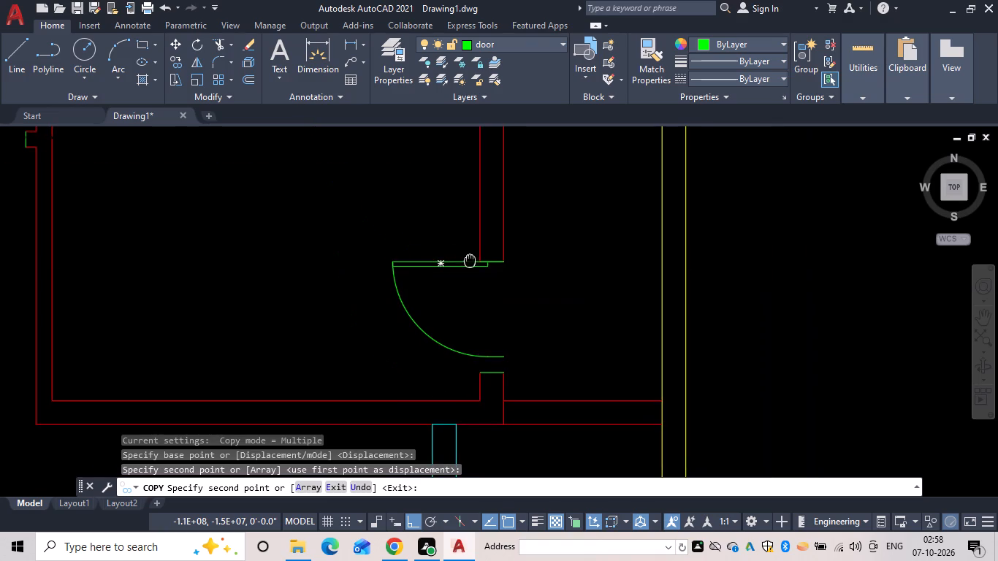
pyautogui.click(451, 251)
pyautogui.click(453, 259)
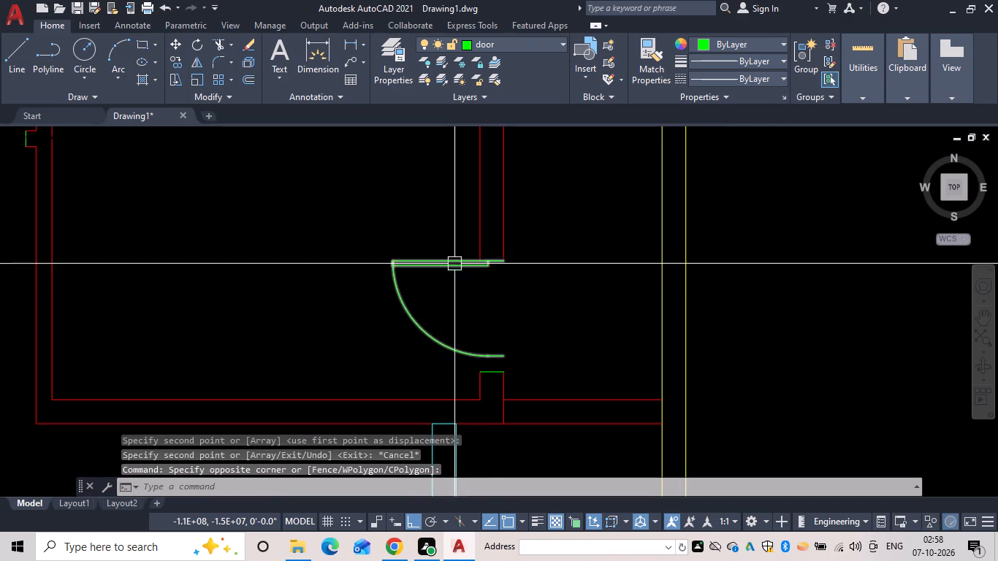
pyautogui.click(454, 269)
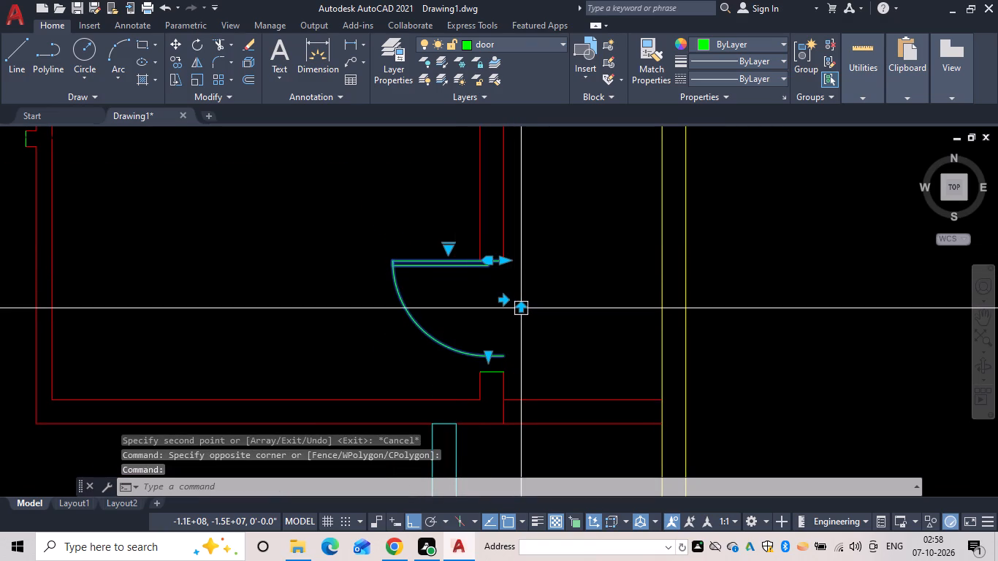
pyautogui.click(519, 306)
pyautogui.press('Escape')
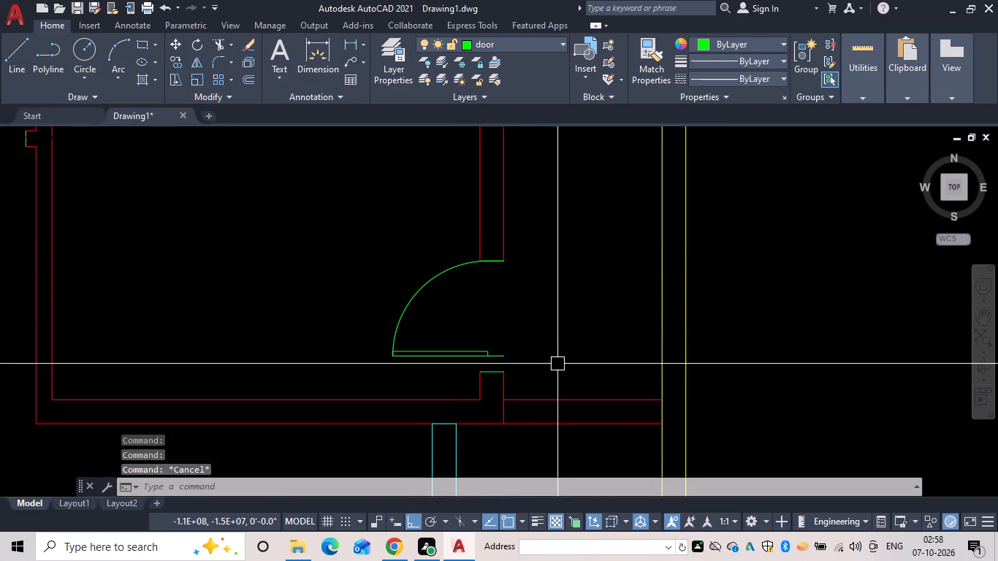
# Move the flipped door block by its lower frame end to the outer corner of the opening's south jamb.
pyautogui.write('m')
pyautogui.press('space')
pyautogui.moveTo(557, 370); pyautogui.dragTo(530, 356)
pyautogui.moveTo(475, 333); pyautogui.dragTo(481, 334)
pyautogui.press('space')
pyautogui.scroll(2, 506, 357)
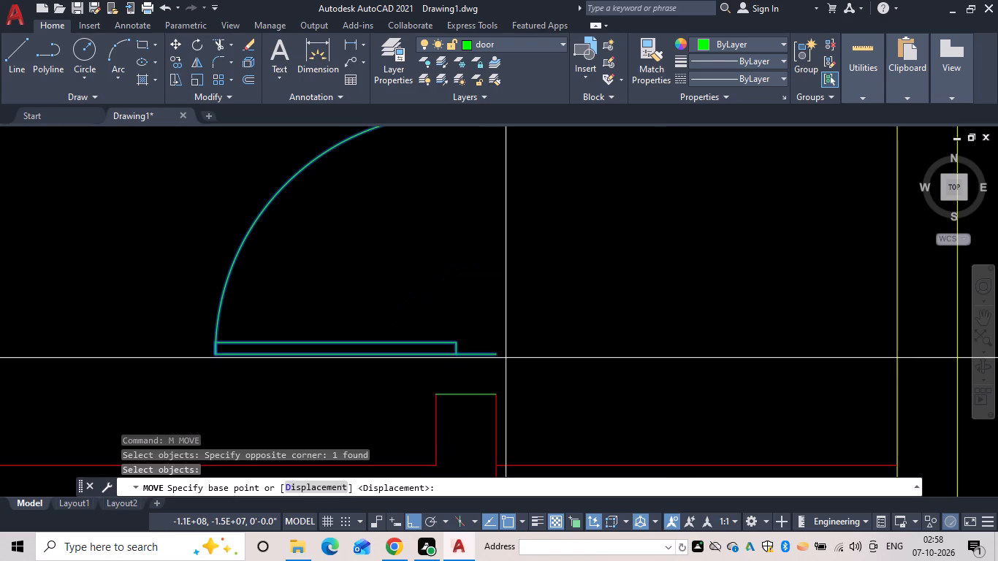
pyautogui.click(498, 354)
pyautogui.click(496, 397)
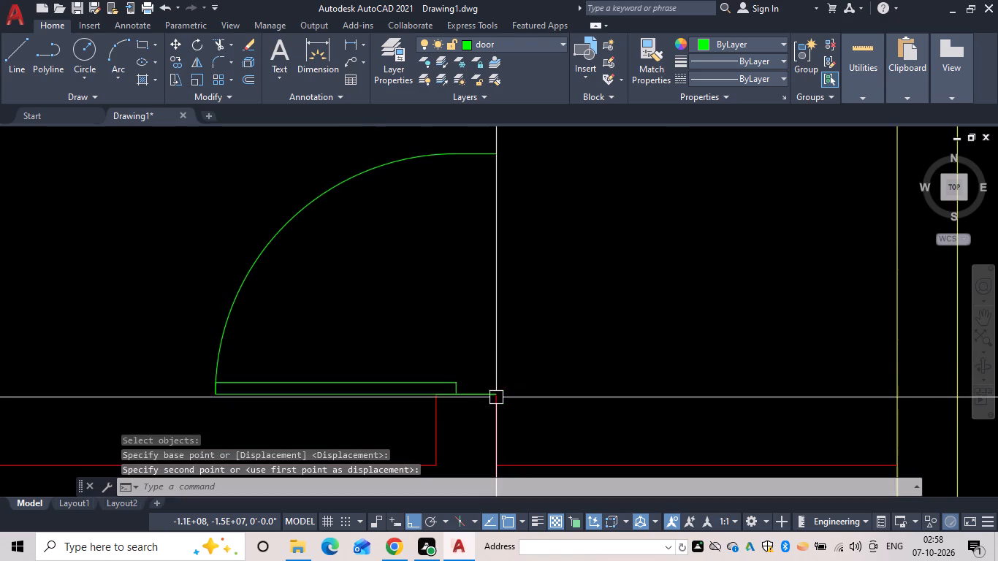
pyautogui.moveTo(509, 360); pyautogui.dragTo(509, 416, button='middle')
pyautogui.press('Escape')
# Stretch the door block's width from its north end towards the opening's north jamb.
pyautogui.click(481, 213)
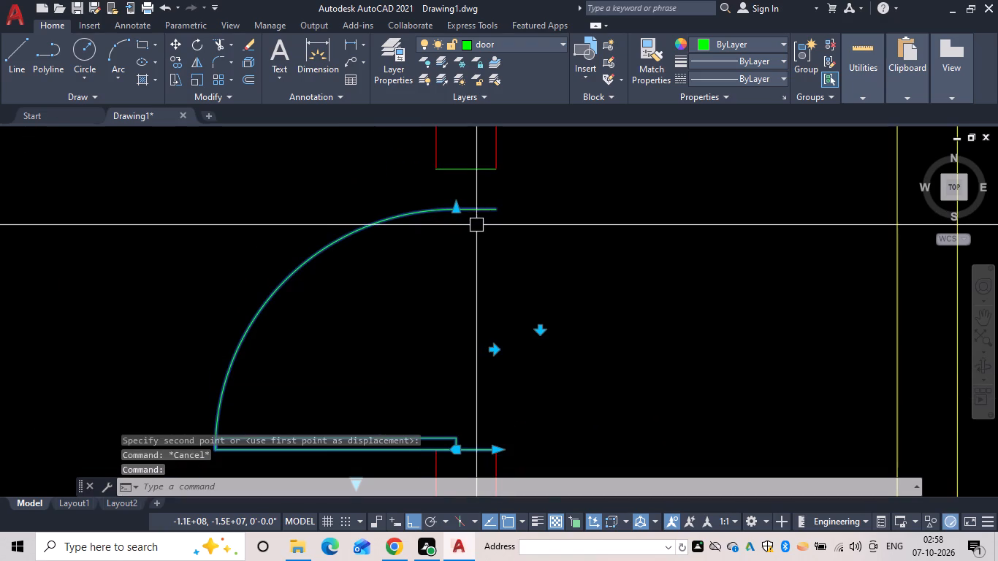
pyautogui.moveTo(459, 207); pyautogui.dragTo(459, 196)
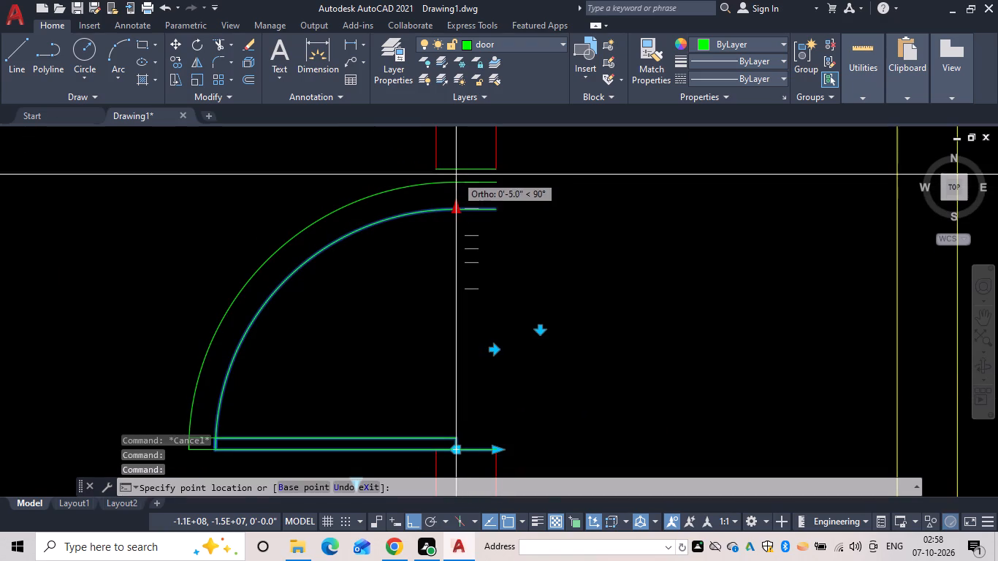
pyautogui.click(453, 169)
pyautogui.moveTo(500, 191); pyautogui.dragTo(519, 264, button='middle')
pyautogui.scroll(-1, 505, 202)
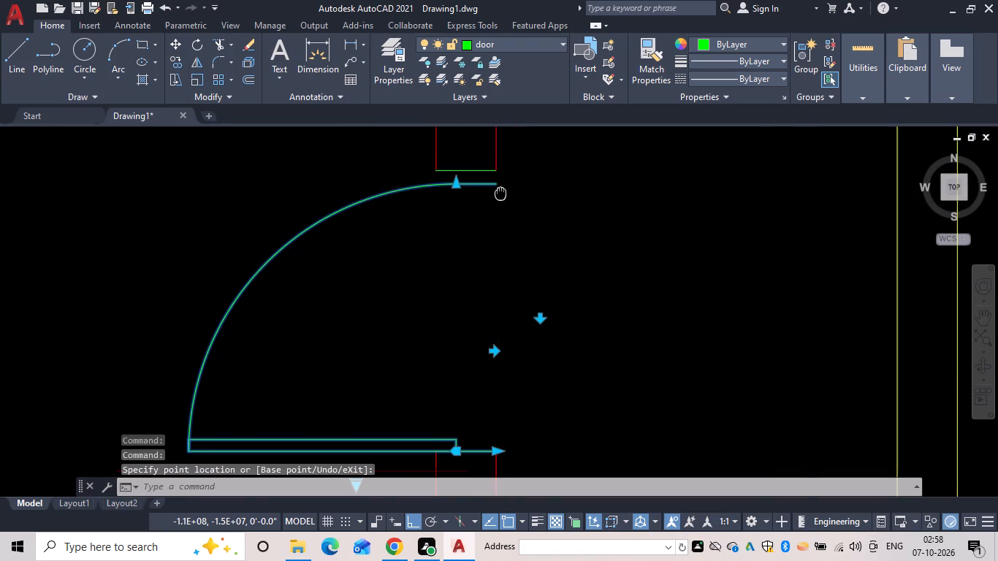
pyautogui.moveTo(519, 264); pyautogui.dragTo(520, 266, button='middle')
pyautogui.press('Escape')
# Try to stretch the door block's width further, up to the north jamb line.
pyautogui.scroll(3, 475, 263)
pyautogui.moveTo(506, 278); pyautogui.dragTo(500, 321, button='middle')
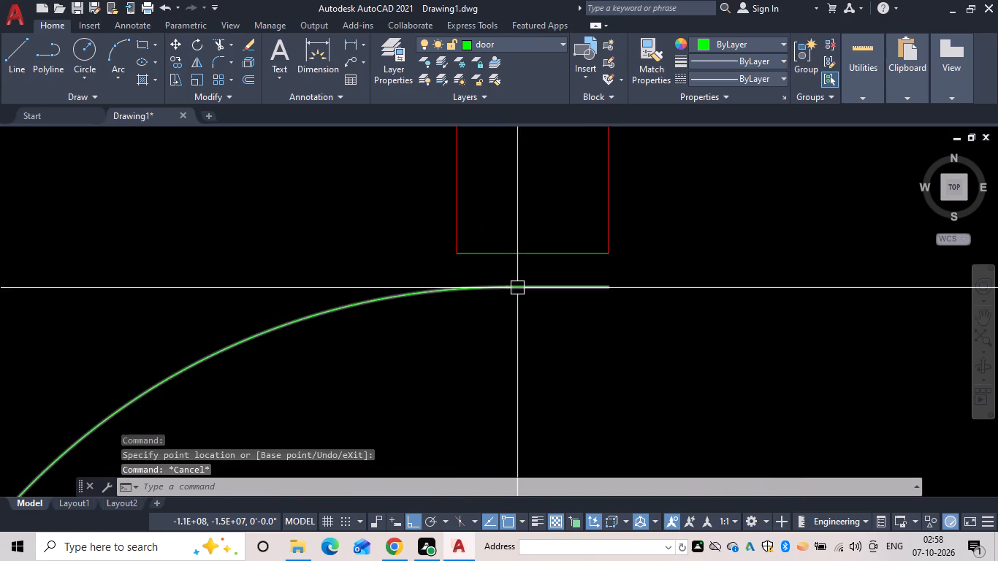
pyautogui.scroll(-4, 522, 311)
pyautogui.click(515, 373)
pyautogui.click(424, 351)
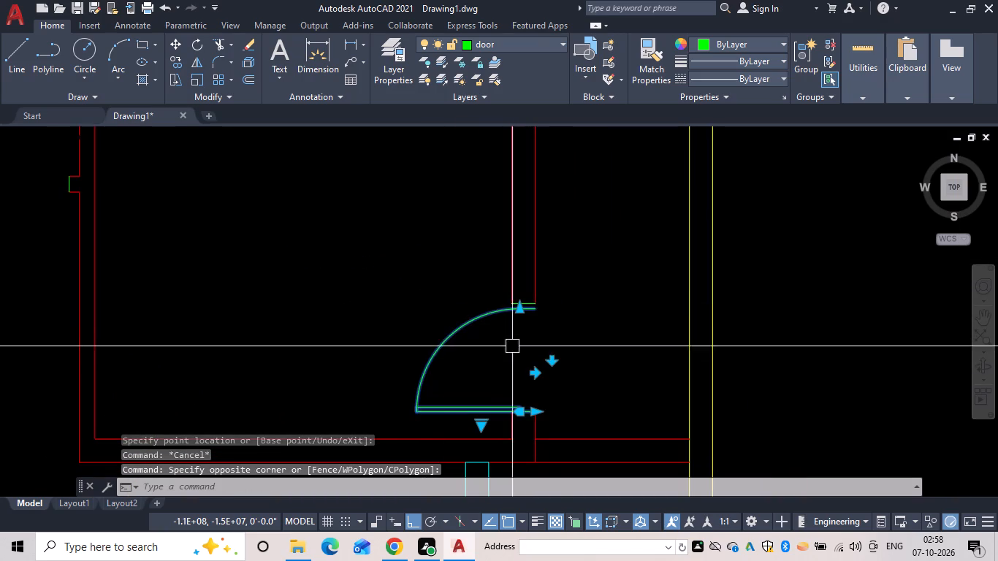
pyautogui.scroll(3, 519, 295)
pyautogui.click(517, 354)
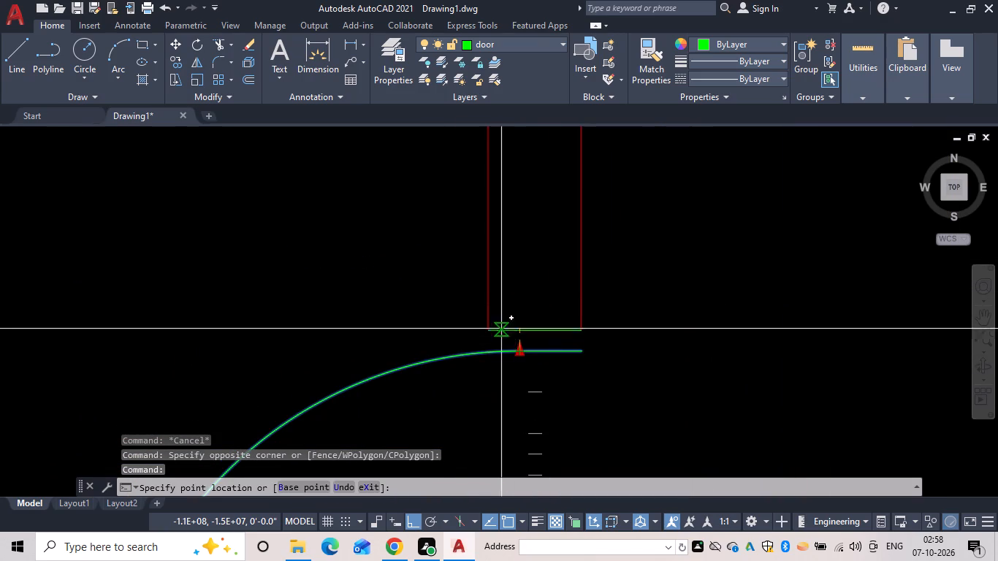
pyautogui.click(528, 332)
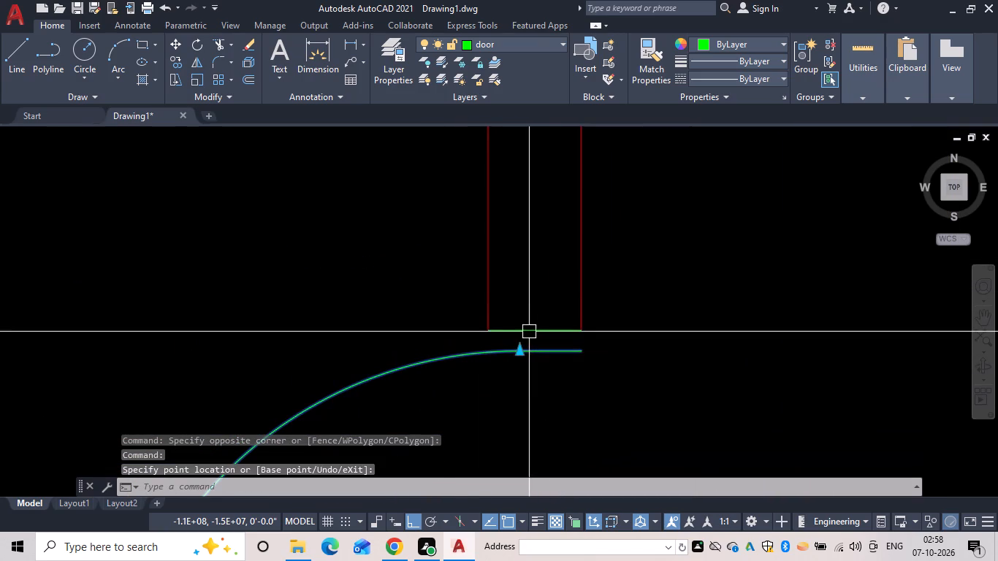
# Move the door block straight up so its upper frame end meets the north jamb's outer corner.
pyautogui.scroll(2, 570, 356)
pyautogui.moveTo(595, 351); pyautogui.dragTo(595, 330)
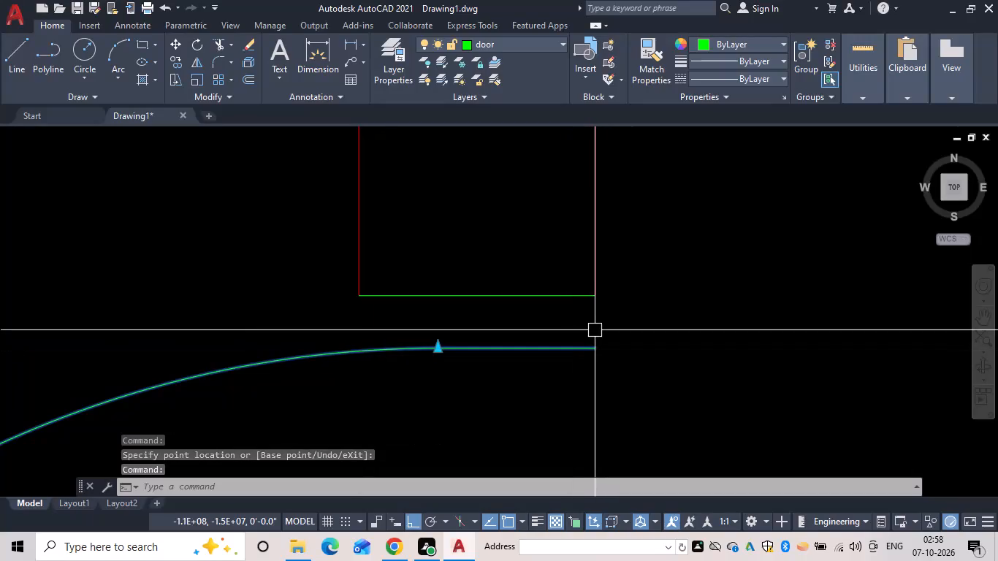
pyautogui.moveTo(595, 330); pyautogui.dragTo(595, 299)
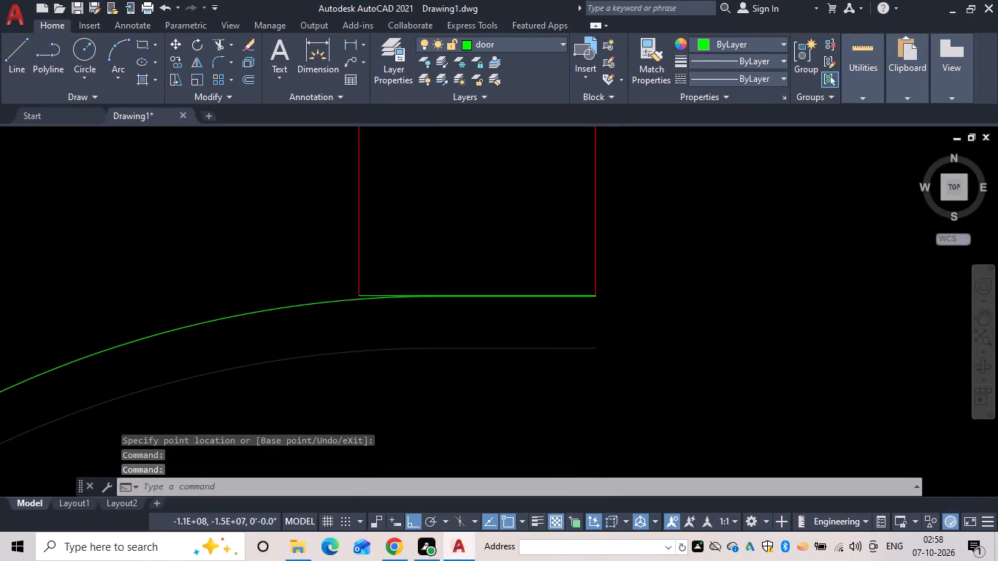
pyautogui.moveTo(595, 299); pyautogui.dragTo(598, 299)
pyautogui.click(598, 299)
pyautogui.scroll(-6, 620, 331)
pyautogui.moveTo(616, 352); pyautogui.dragTo(608, 319, button='middle')
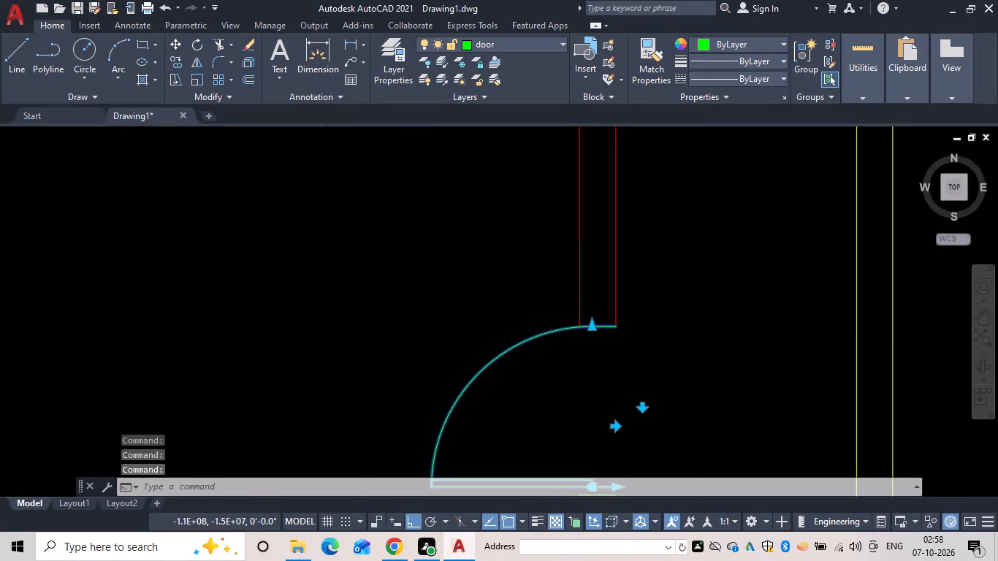
pyautogui.moveTo(608, 319); pyautogui.dragTo(587, 254, button='middle')
pyautogui.scroll(1, 609, 307)
pyautogui.press('Escape')
pyautogui.scroll(3, 594, 317)
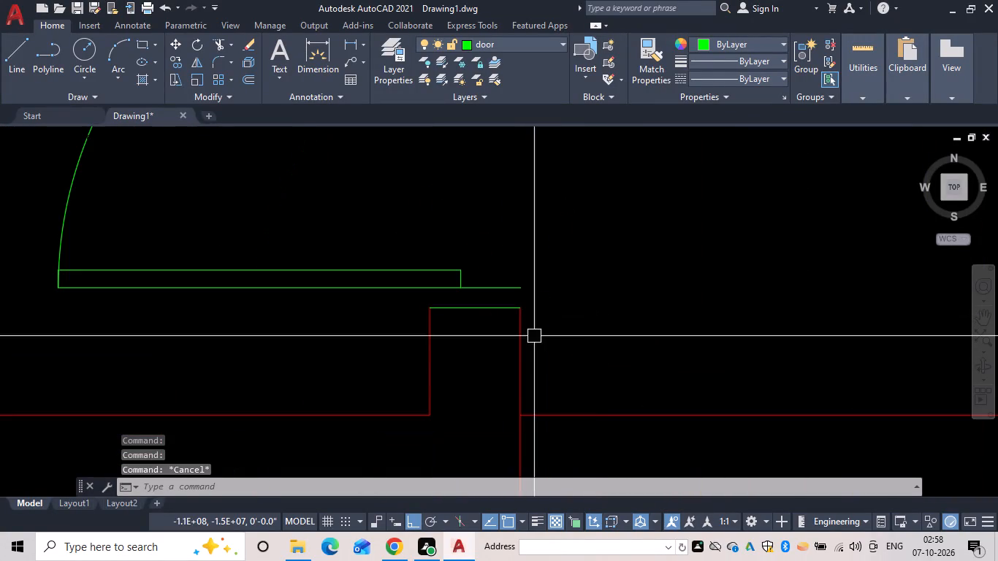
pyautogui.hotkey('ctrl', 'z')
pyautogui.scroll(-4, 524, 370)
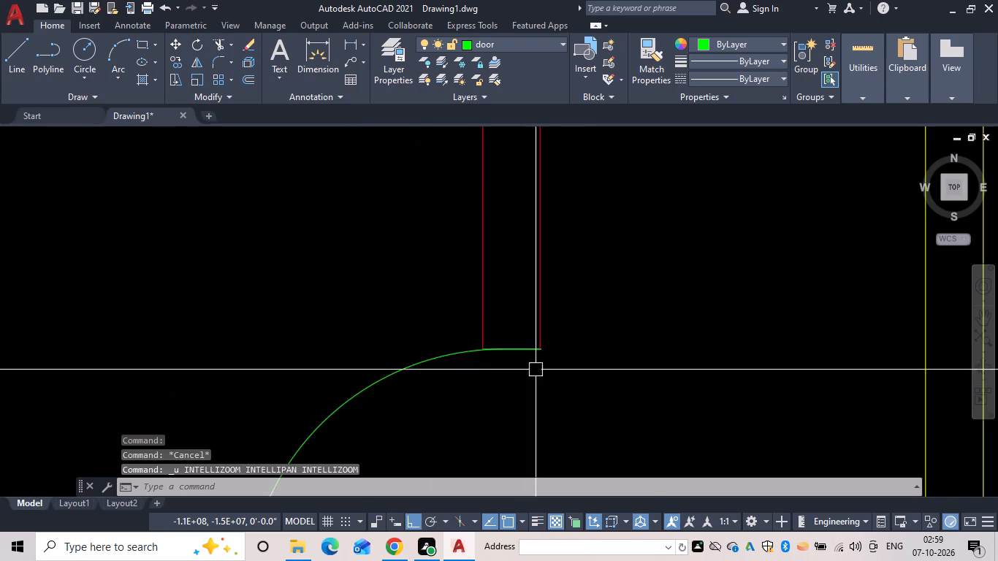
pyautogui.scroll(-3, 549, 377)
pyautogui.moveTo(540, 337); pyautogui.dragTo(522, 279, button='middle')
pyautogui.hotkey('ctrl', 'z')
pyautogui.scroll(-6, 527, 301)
# Erase the opening's south jamb line and extend both wall faces up to the door block's lower frame line.
pyautogui.moveTo(537, 348); pyautogui.dragTo(486, 192, button='middle')
pyautogui.scroll(3, 487, 300)
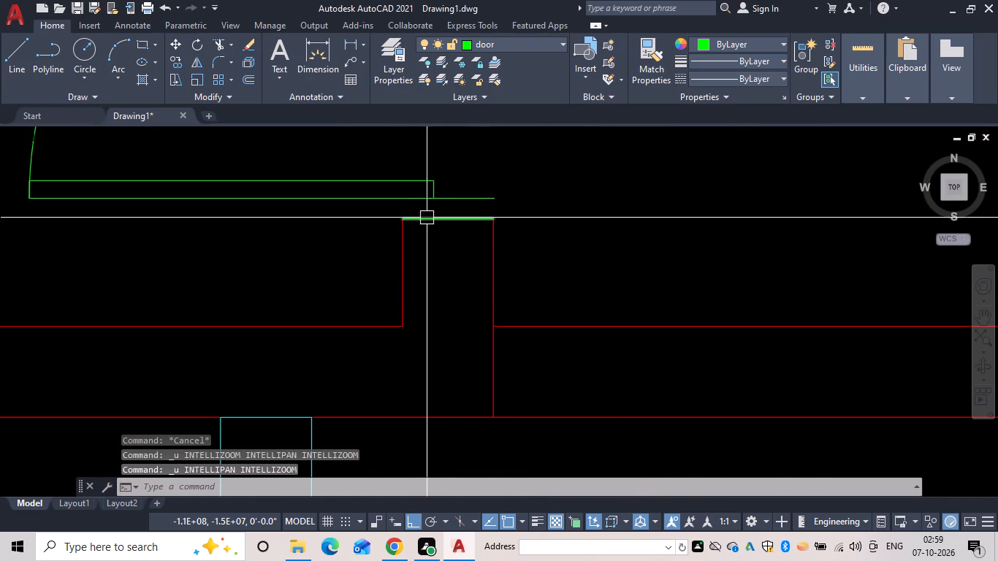
pyautogui.click(434, 217)
pyautogui.press('e')
pyautogui.press('space')
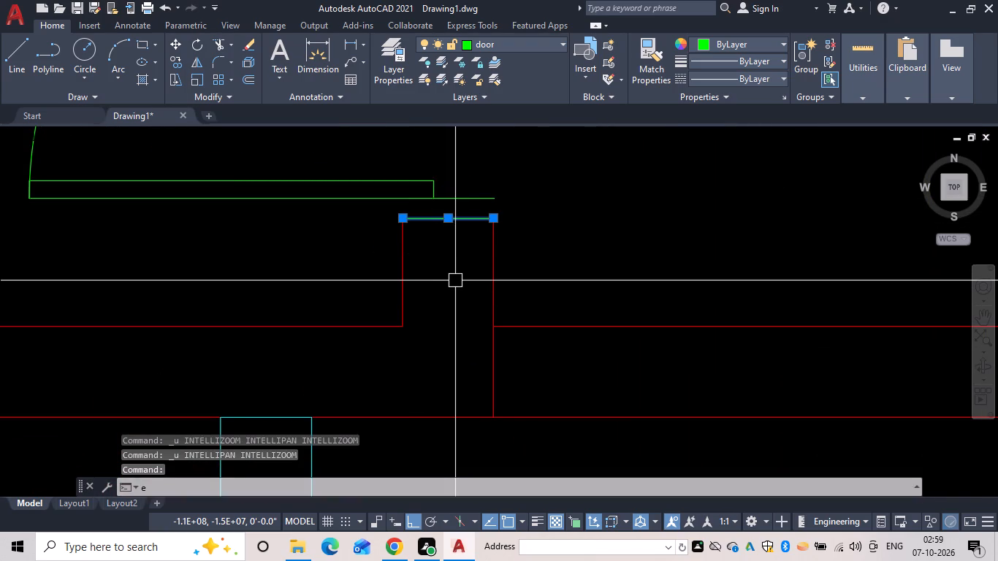
pyautogui.write('ex')
pyautogui.press('space')
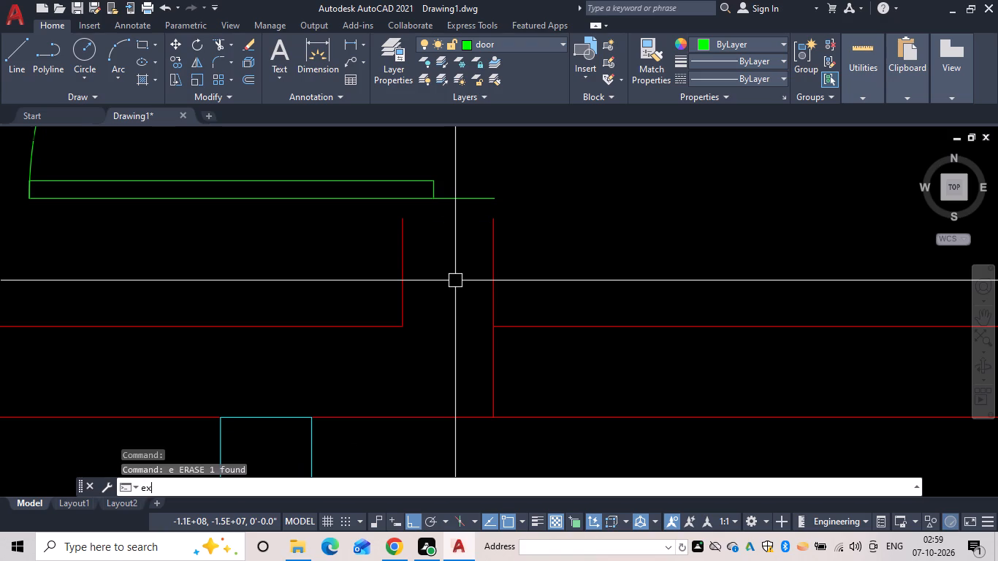
pyautogui.moveTo(400, 265); pyautogui.dragTo(420, 267)
pyautogui.click(492, 260)
pyautogui.press('Escape')
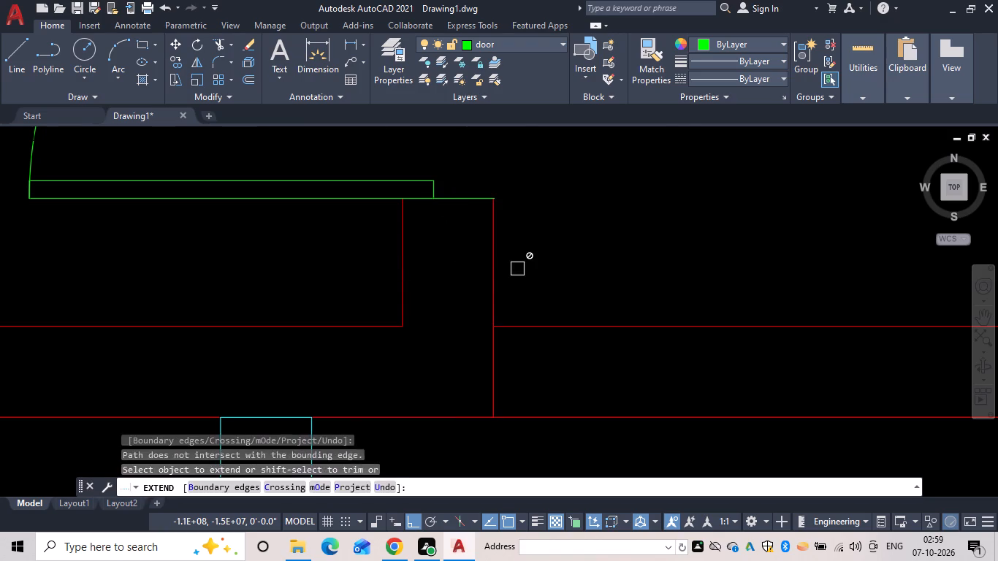
# Copy the small western room's east door block straight down into the large southwest room.
pyautogui.scroll(-5, 523, 258)
pyautogui.moveTo(523, 256); pyautogui.dragTo(488, 341, button='middle')
pyautogui.scroll(-1, 332, 286)
pyautogui.moveTo(342, 289); pyautogui.dragTo(388, 305, button='middle')
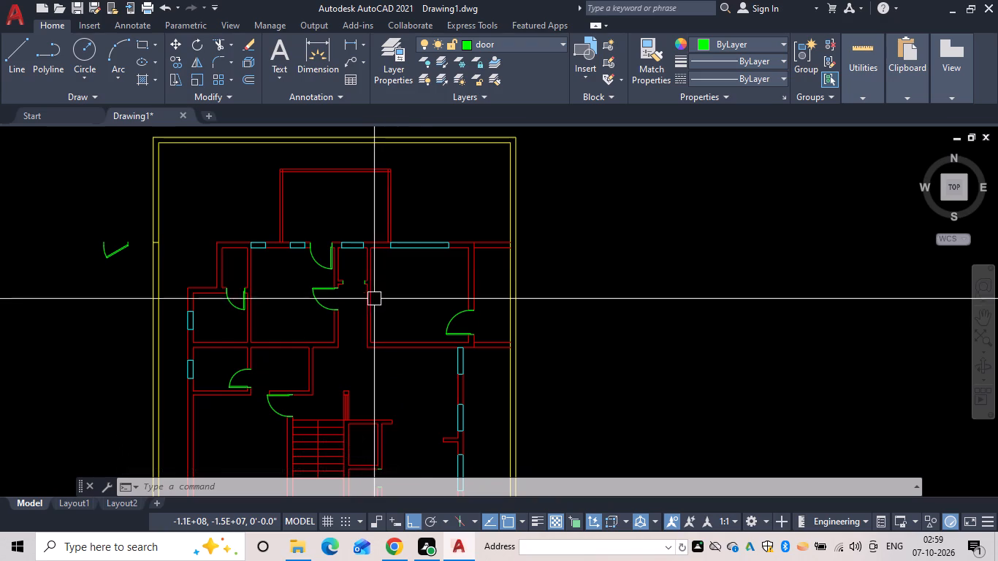
pyautogui.scroll(-2, 419, 360)
pyautogui.moveTo(417, 360); pyautogui.dragTo(411, 240, button='middle')
pyautogui.scroll(2, 411, 241)
pyautogui.middleClick(411, 240)
pyautogui.scroll(-1, 411, 240)
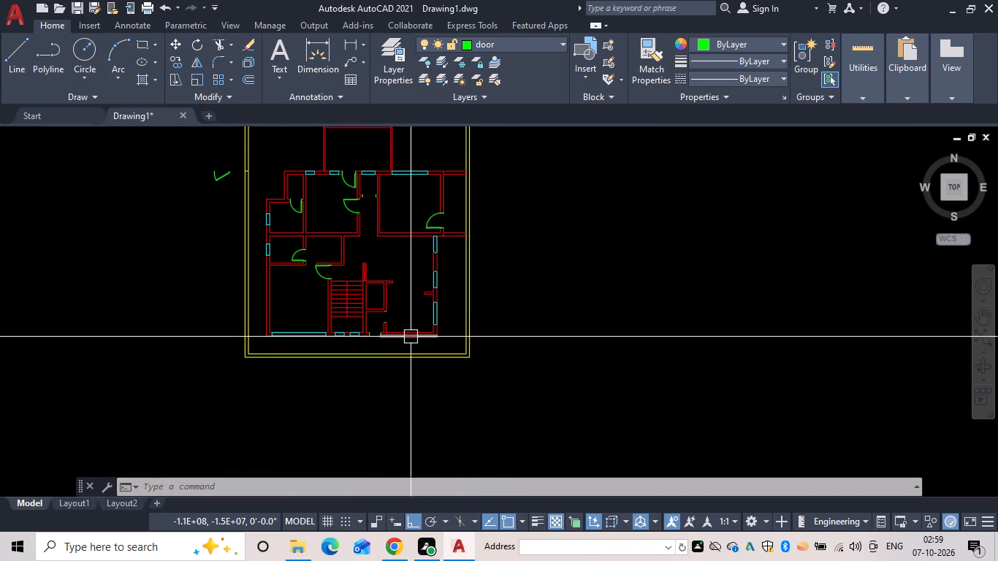
pyautogui.scroll(2, 308, 280)
pyautogui.press('Escape')
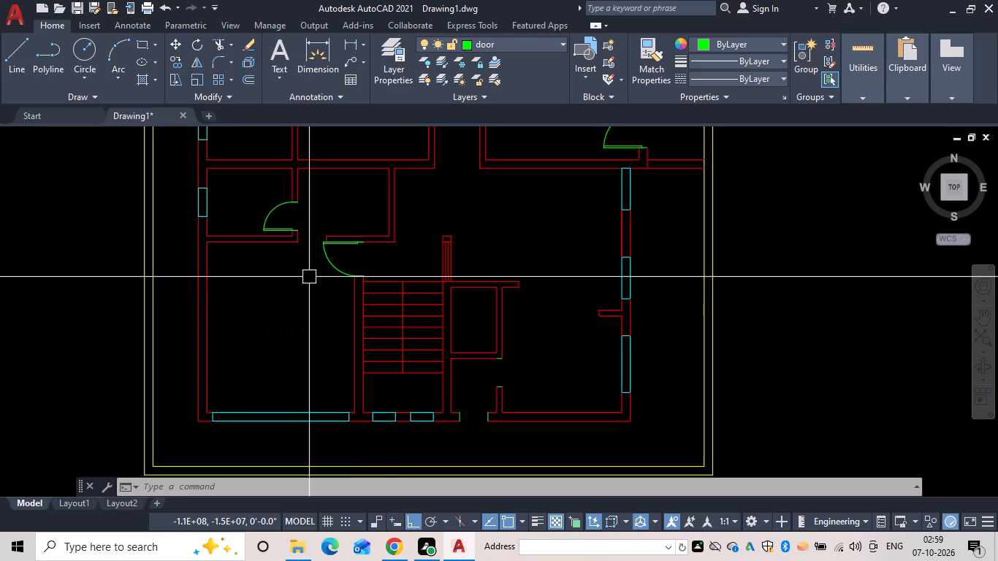
pyautogui.write('co')
pyautogui.press('space')
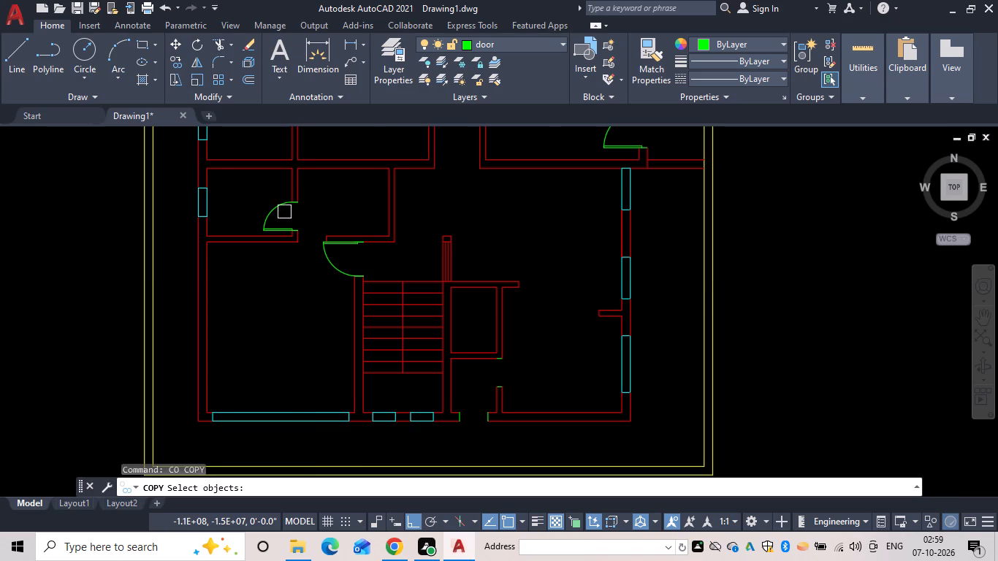
pyautogui.click(281, 206)
pyautogui.press('space')
pyautogui.moveTo(281, 206); pyautogui.dragTo(283, 213)
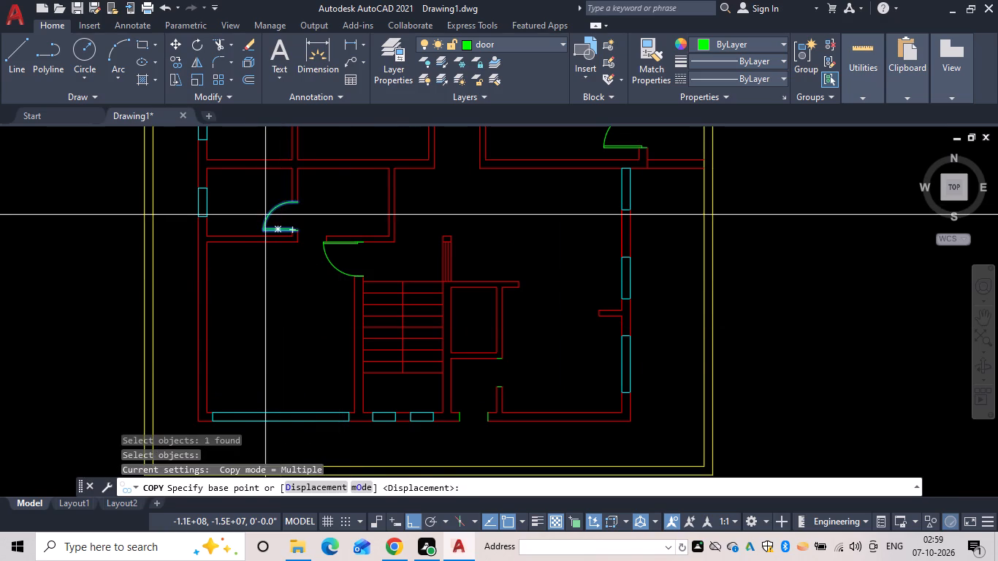
pyautogui.moveTo(267, 215); pyautogui.dragTo(275, 231)
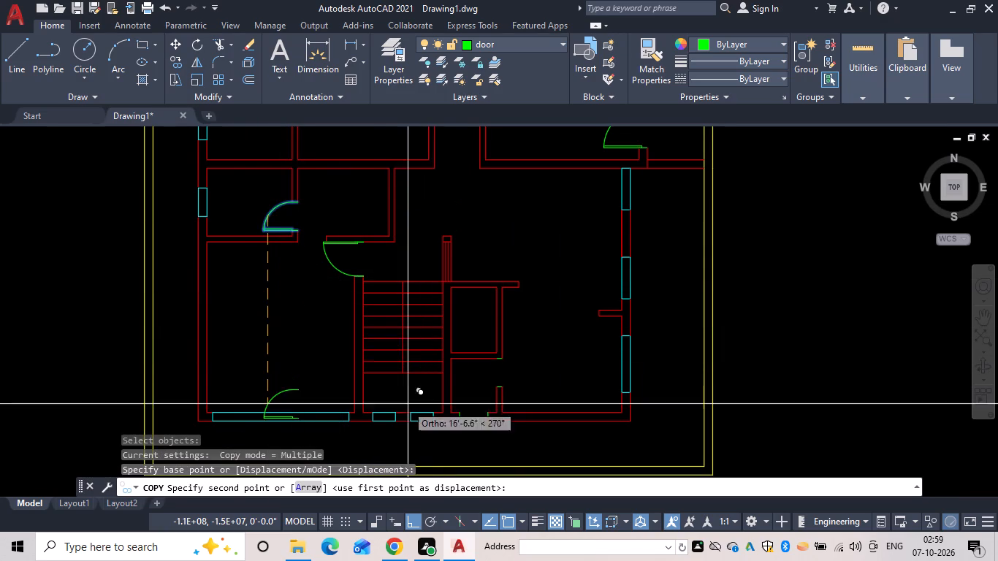
pyautogui.click(345, 367)
pyautogui.press('Escape')
# Move the copied door block straight east into the southeast room, beside the opening in its west wall.
pyautogui.press('m')
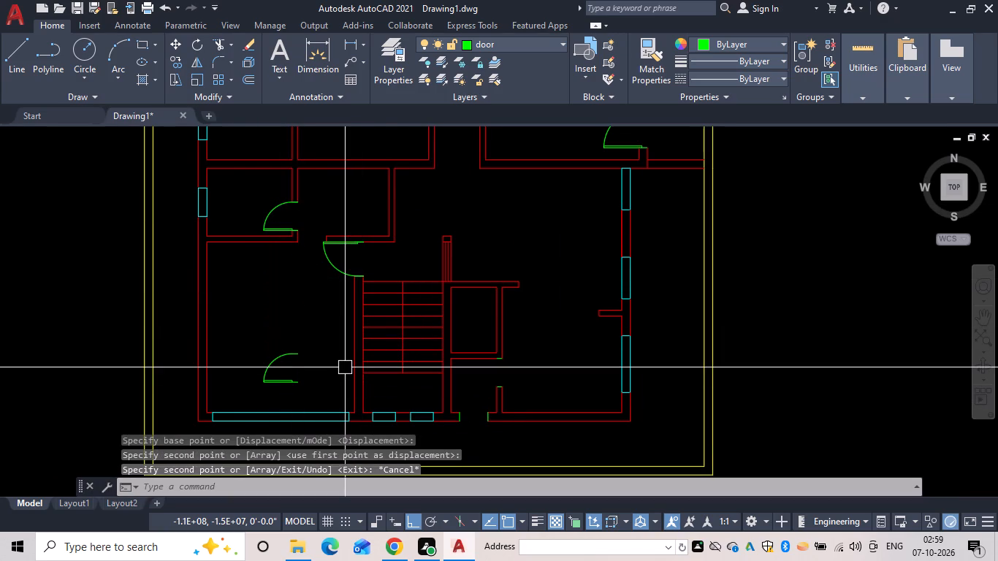
pyautogui.press('space')
pyautogui.click(287, 363)
pyautogui.click(275, 362)
pyautogui.click(267, 346)
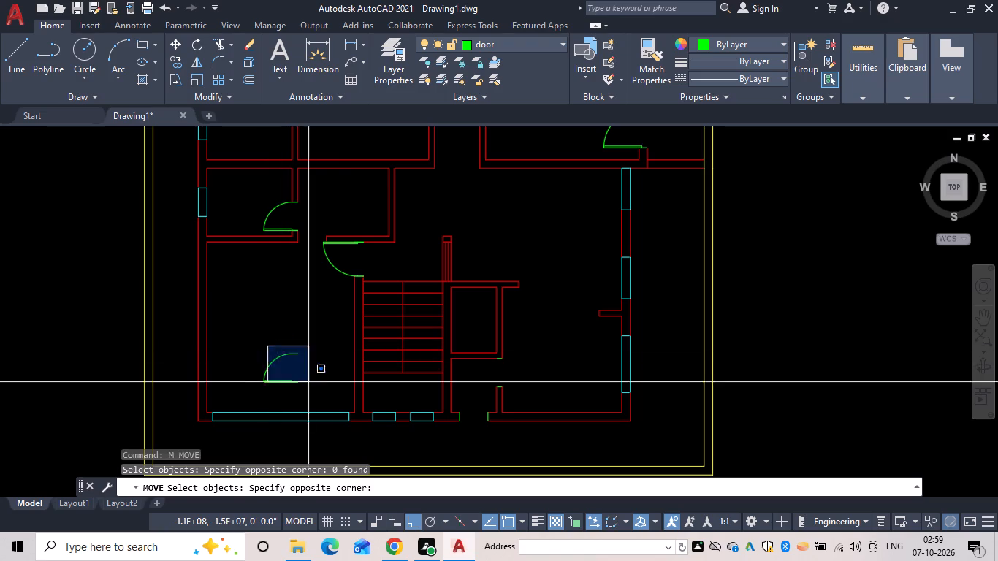
pyautogui.click(308, 382)
pyautogui.moveTo(304, 379); pyautogui.dragTo(283, 353)
pyautogui.click(279, 347)
pyautogui.press('space')
pyautogui.moveTo(278, 359); pyautogui.dragTo(297, 366)
pyautogui.moveTo(287, 374); pyautogui.dragTo(287, 375)
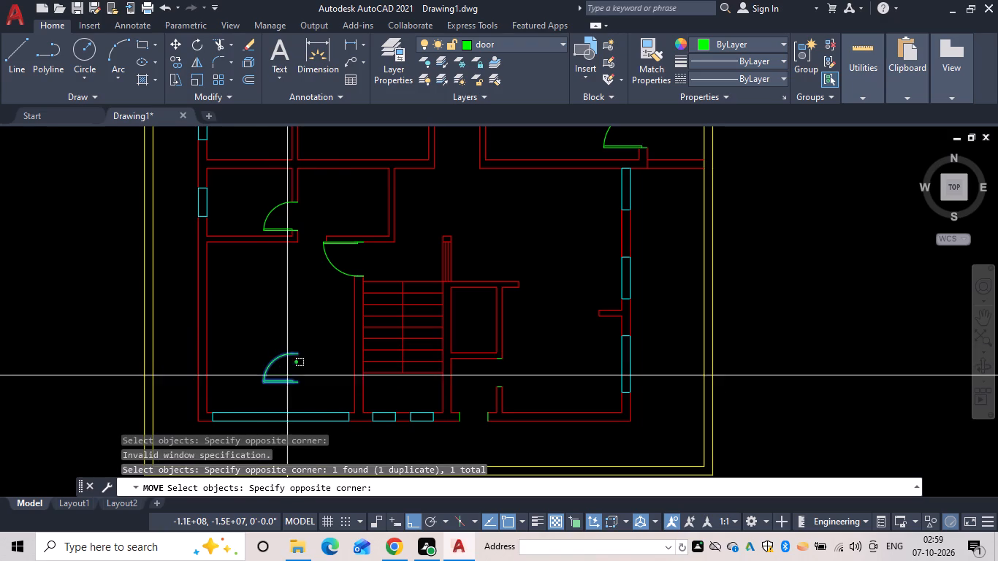
pyautogui.moveTo(287, 375); pyautogui.dragTo(299, 378)
pyautogui.click(270, 373)
pyautogui.press('space')
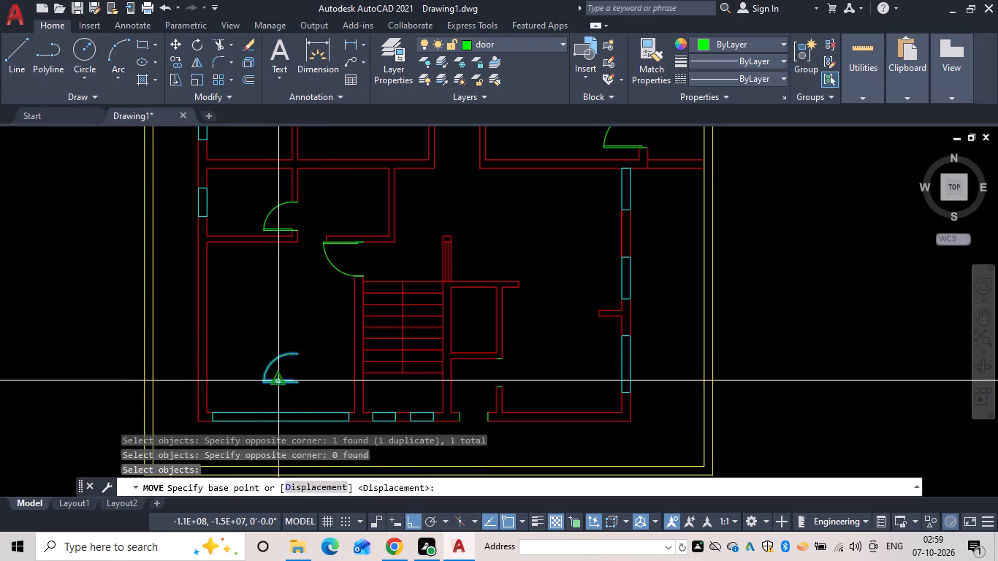
pyautogui.moveTo(277, 380); pyautogui.dragTo(294, 383)
pyautogui.click(547, 383)
pyautogui.press('Escape')
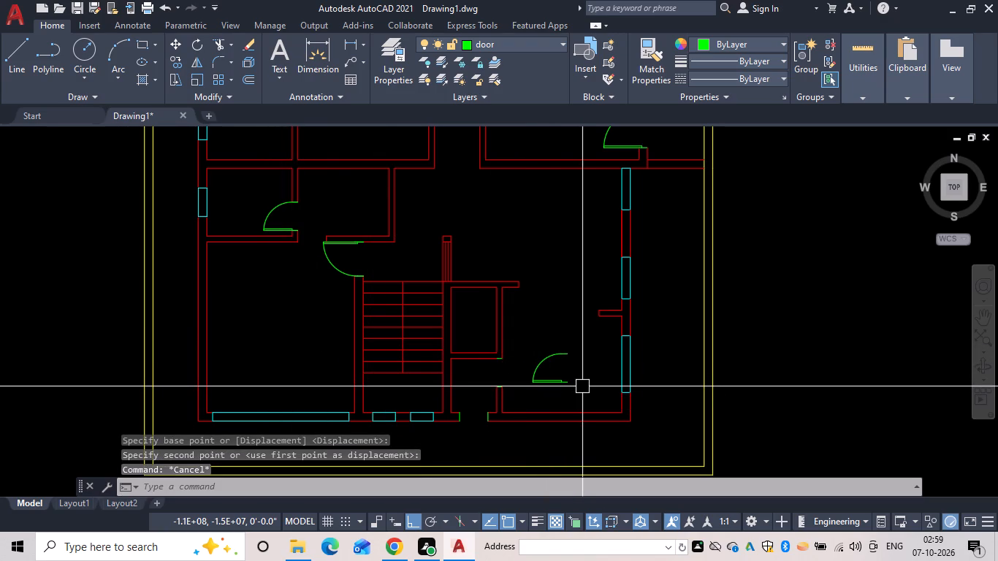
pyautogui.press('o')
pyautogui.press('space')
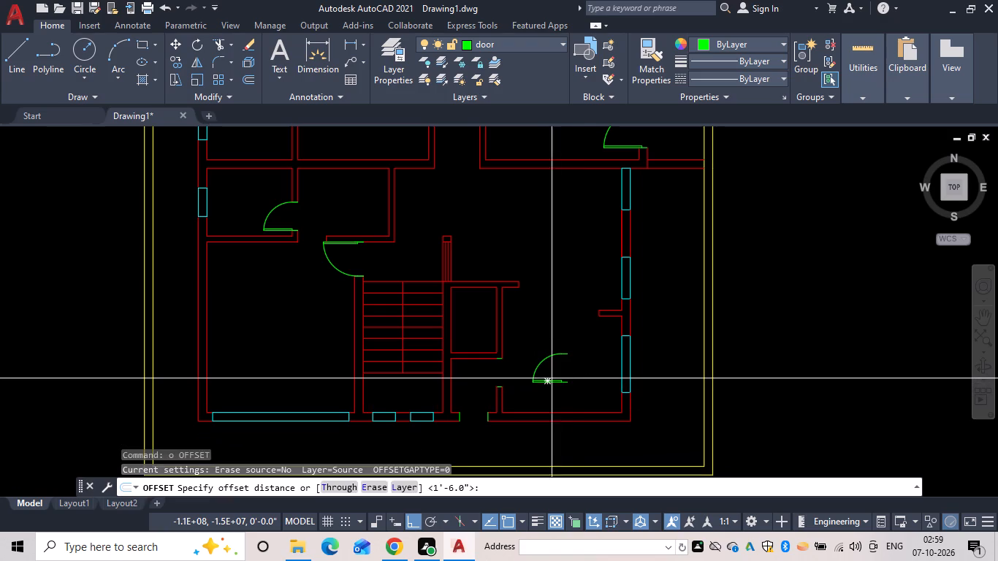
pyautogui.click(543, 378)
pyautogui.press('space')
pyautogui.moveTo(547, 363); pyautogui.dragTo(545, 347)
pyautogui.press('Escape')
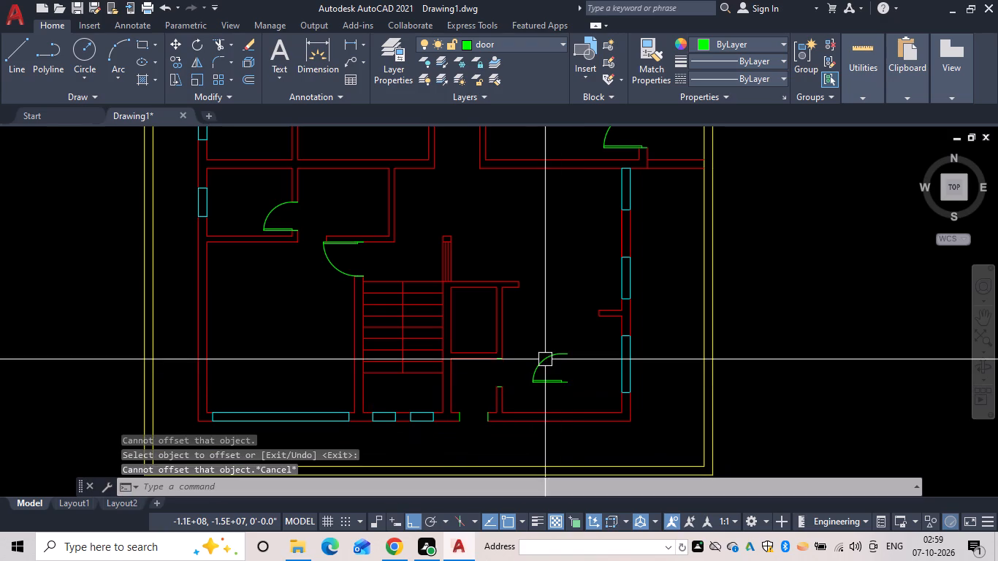
# Copy the door block in the southeast room straight up, leaving the two blocks one above the other.
pyautogui.press('Escape')
pyautogui.write('co')
pyautogui.press('space')
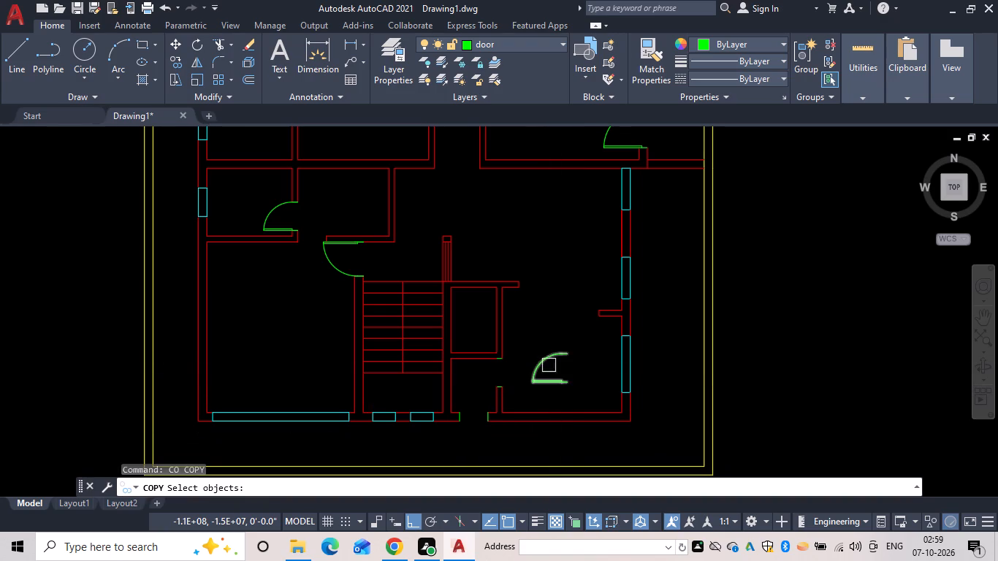
pyautogui.click(555, 376)
pyautogui.press('space')
pyautogui.moveTo(555, 365); pyautogui.dragTo(555, 356)
pyautogui.click(549, 312)
pyautogui.press('Escape')
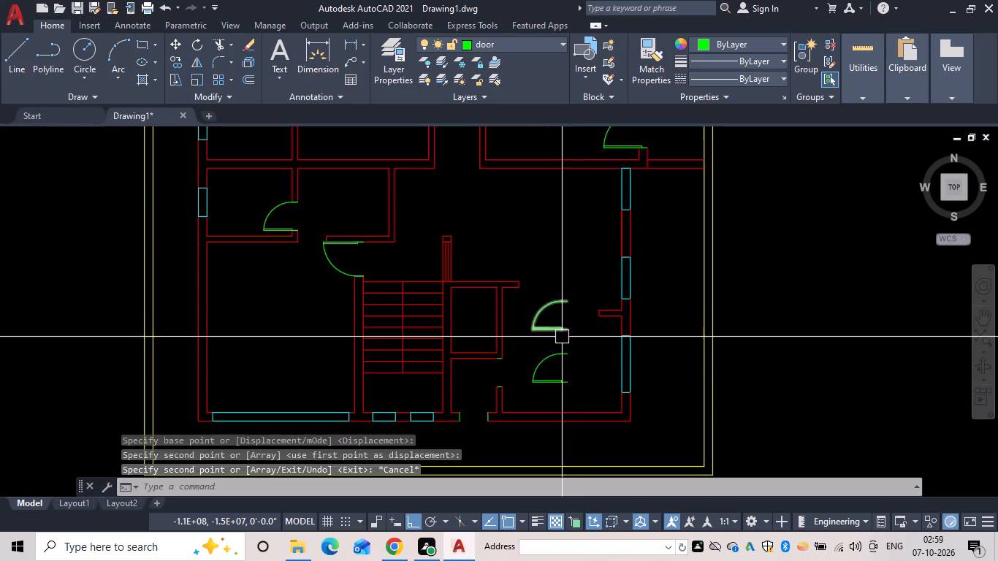
pyautogui.press('Escape')
pyautogui.press('Escape')
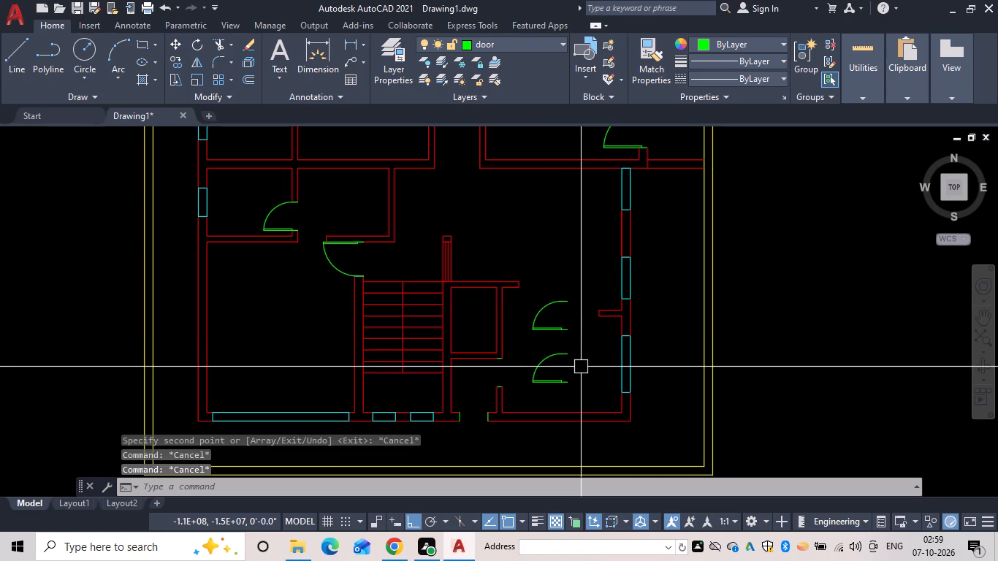
# Rotate the lower door block 90° counterclockwise about its hinge-side frame end so its leaf points south.
pyautogui.write('ro')
pyautogui.press('space')
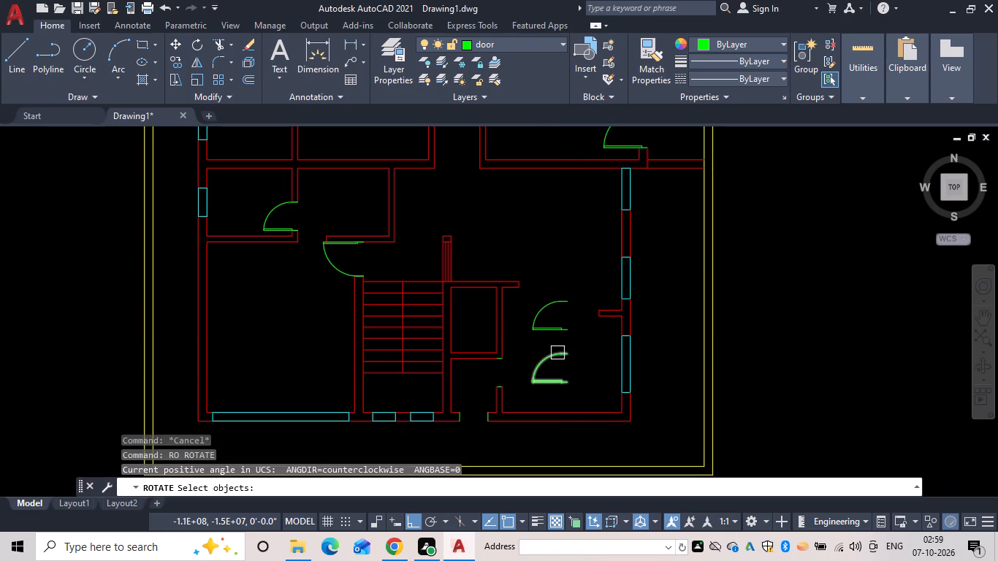
pyautogui.click(557, 353)
pyautogui.press('space')
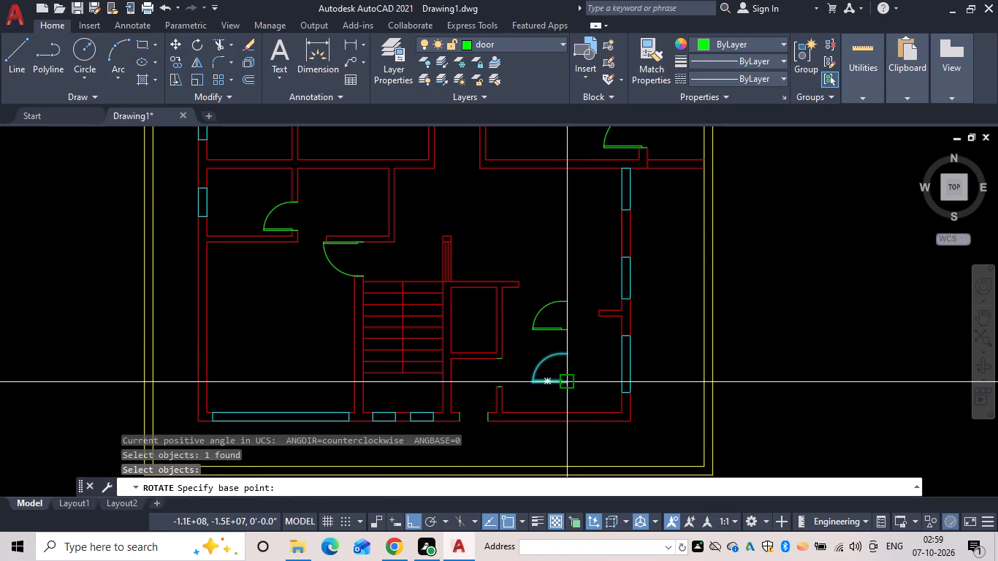
pyautogui.click(570, 383)
pyautogui.click(581, 367)
pyautogui.press('Escape')
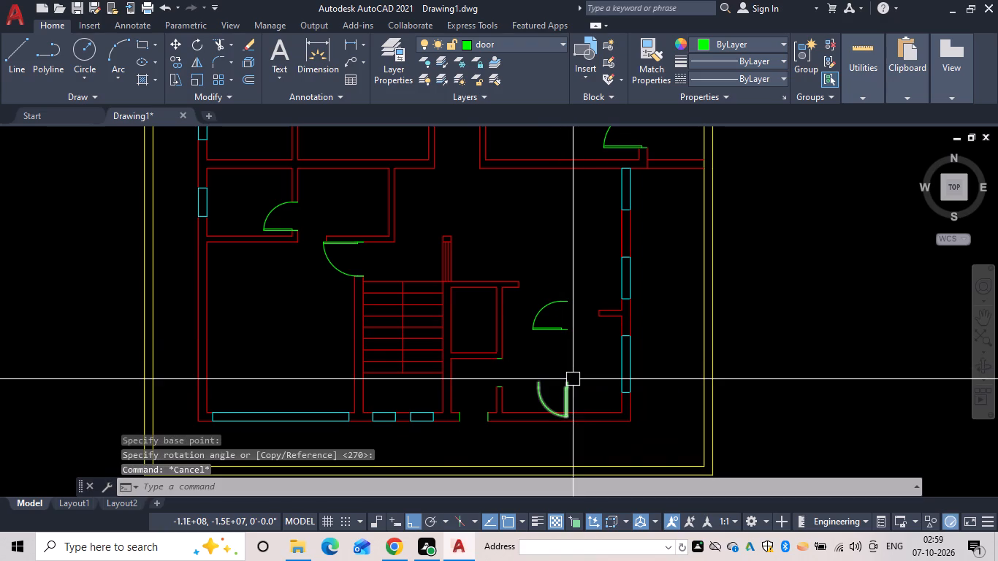
# Move the rotated door block into the south outer wall's opening, snapping its upper hinge-side frame end to the east jamb's inner corner.
pyautogui.press('m')
pyautogui.press('space')
pyautogui.click(569, 396)
pyautogui.press('space')
pyautogui.scroll(7, 570, 388)
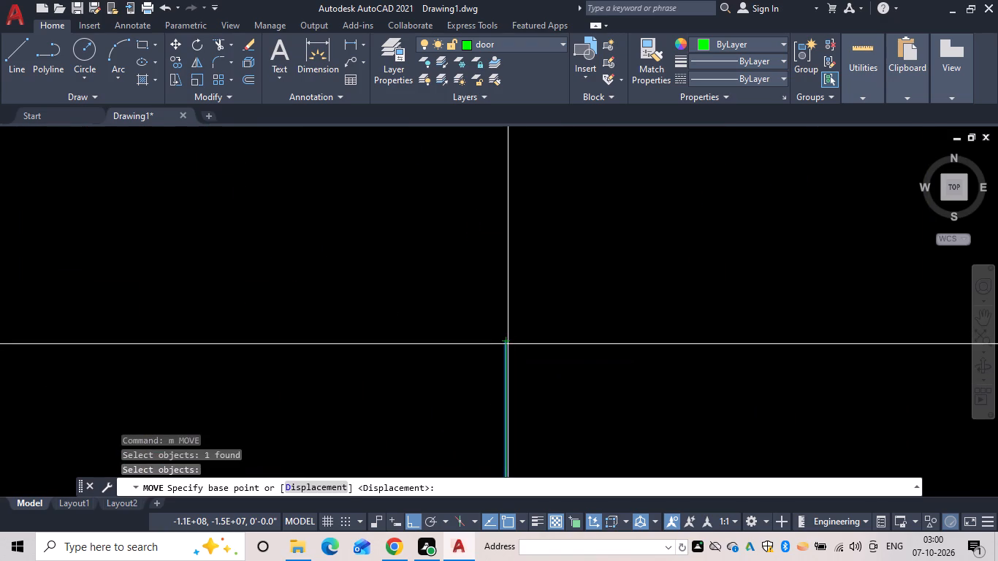
pyautogui.click(506, 342)
pyautogui.scroll(-3, 489, 357)
pyautogui.moveTo(481, 355); pyautogui.dragTo(591, 258, button='middle')
pyautogui.scroll(-2, 400, 359)
pyautogui.moveTo(397, 359); pyautogui.dragTo(571, 229, button='middle')
pyautogui.scroll(3, 440, 305)
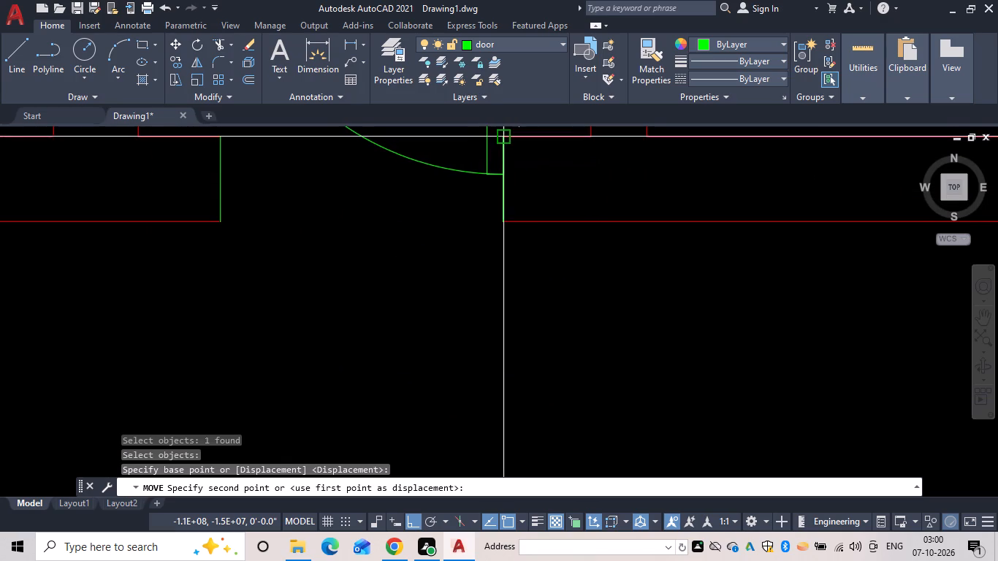
pyautogui.click(503, 136)
pyautogui.scroll(-3, 509, 175)
pyautogui.moveTo(511, 201); pyautogui.dragTo(522, 283, button='middle')
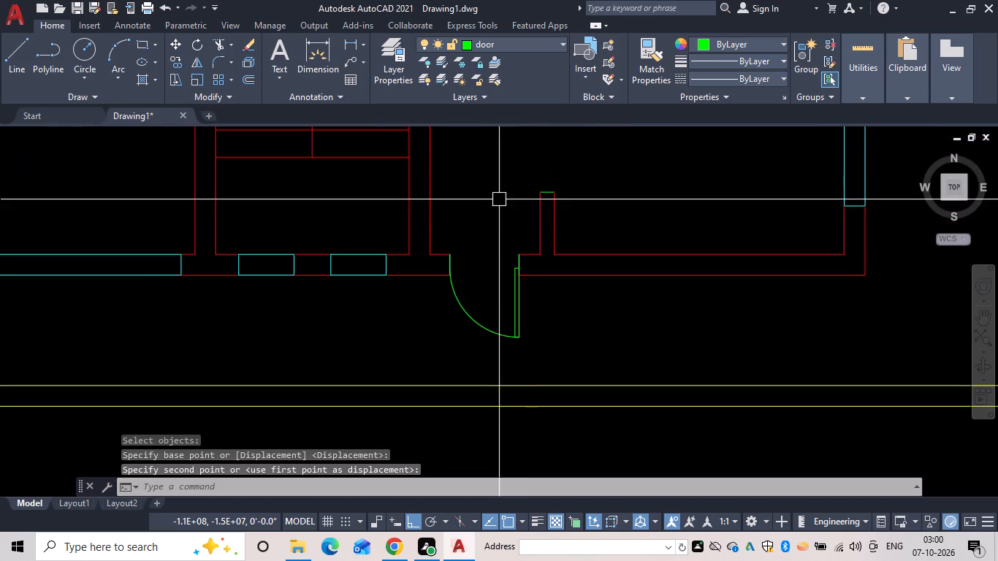
# Flip the remaining door block in the southeast room vertically so its leaf is on the north and it swings south.
pyautogui.scroll(-3, 237, 22)
pyautogui.moveTo(227, 16); pyautogui.dragTo(279, 182, button='middle')
pyautogui.scroll(-2, 399, 227)
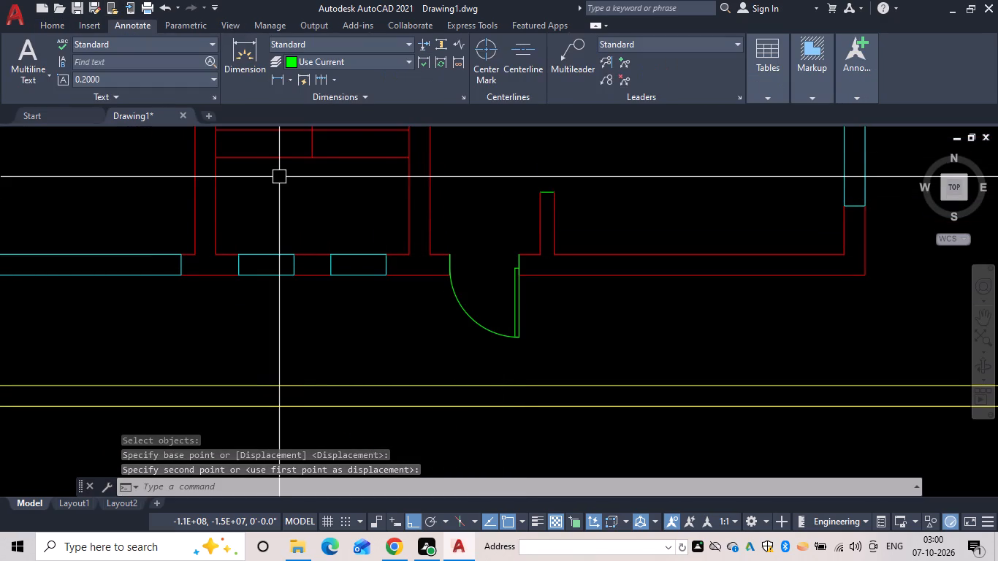
pyautogui.moveTo(421, 230); pyautogui.dragTo(389, 291, button='middle')
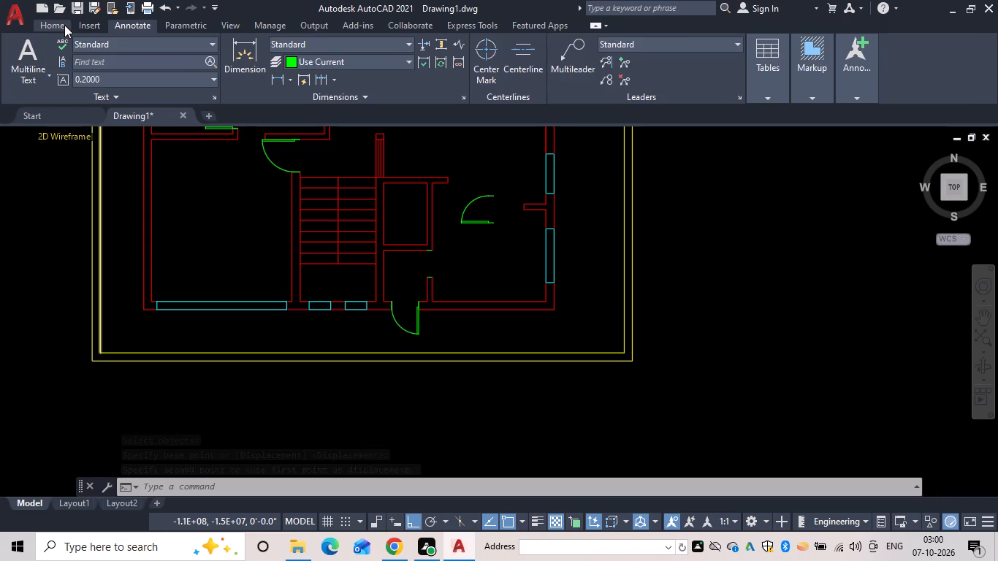
pyautogui.moveTo(64, 25); pyautogui.dragTo(80, 26)
pyautogui.click(468, 229)
pyautogui.click(471, 215)
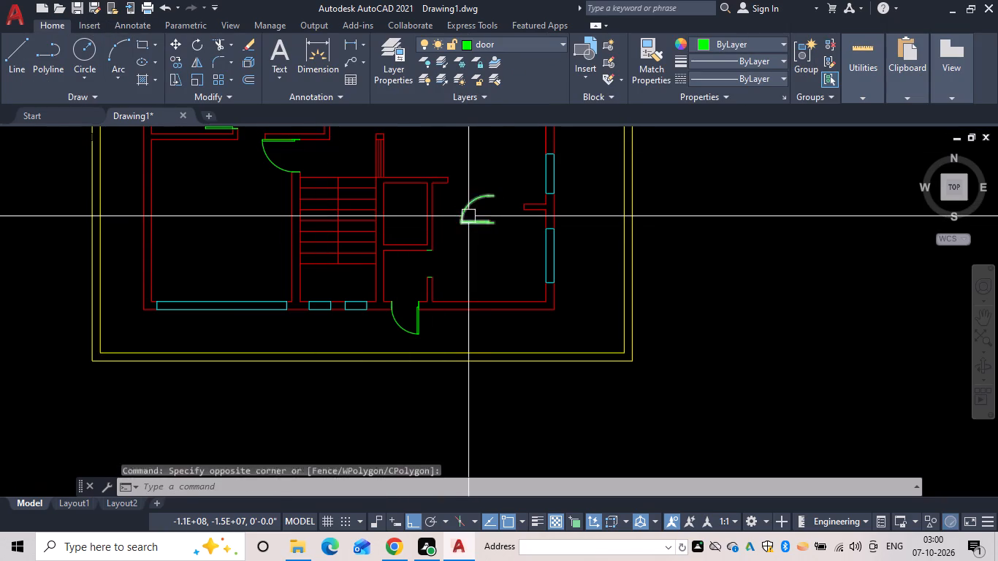
pyautogui.click(454, 216)
pyautogui.click(469, 217)
pyautogui.click(468, 210)
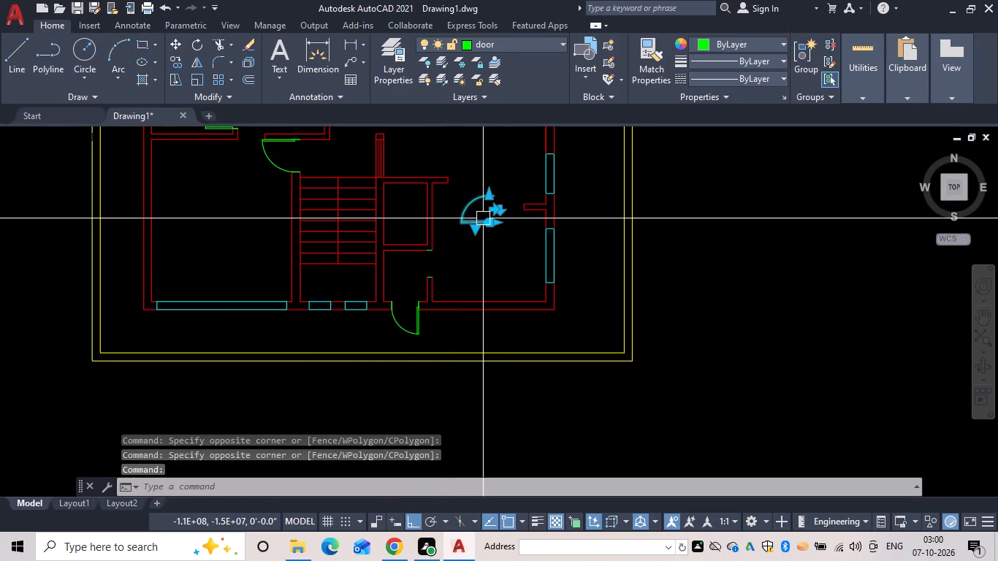
pyautogui.scroll(3, 487, 205)
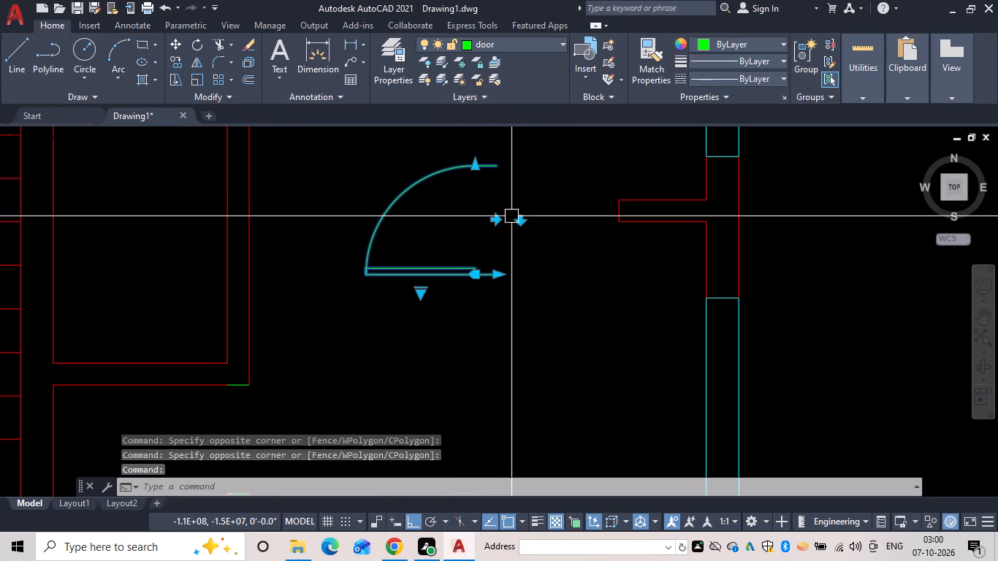
pyautogui.click(520, 215)
pyautogui.scroll(-1, 520, 252)
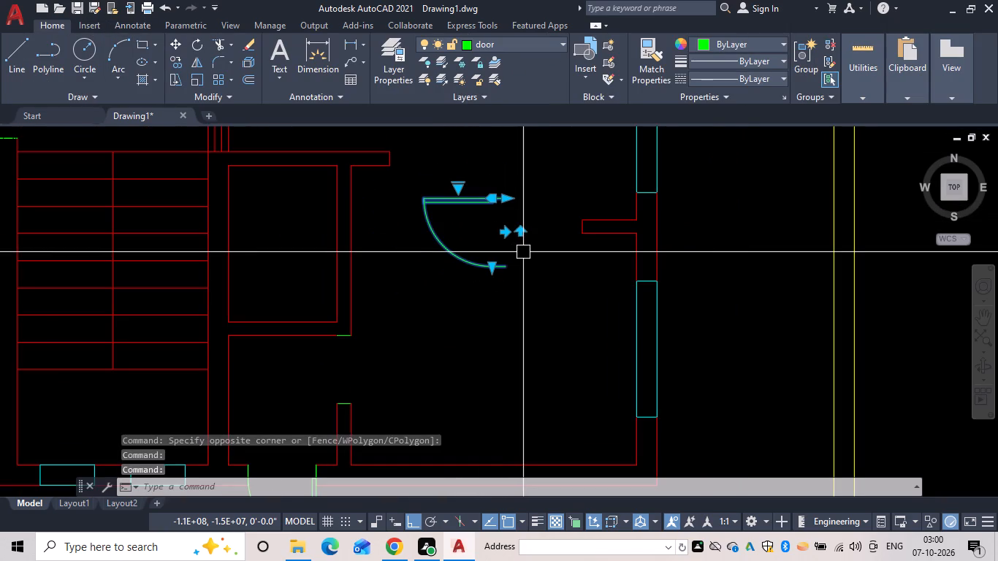
pyautogui.moveTo(524, 249); pyautogui.dragTo(522, 270, button='middle')
pyautogui.scroll(-1, 523, 269)
pyautogui.press('Escape')
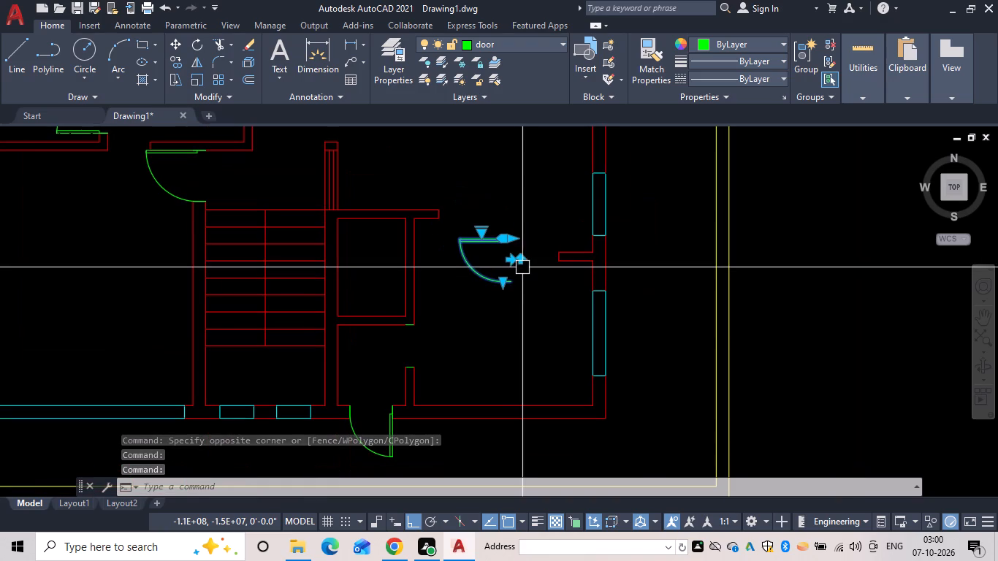
pyautogui.press('Escape')
# Move the flipped door block into the southeast room's west wall opening, snapping its upper frame end to the north jamb's east corner.
pyautogui.press('m')
pyautogui.press('space')
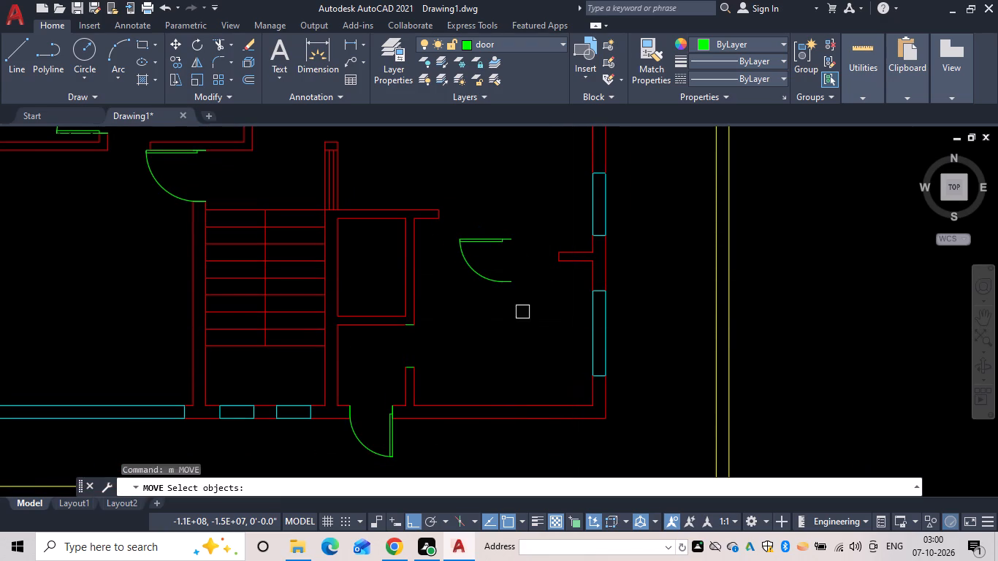
pyautogui.moveTo(515, 310); pyautogui.dragTo(498, 286)
pyautogui.click(473, 247)
pyautogui.scroll(2, 501, 254)
pyautogui.press('space')
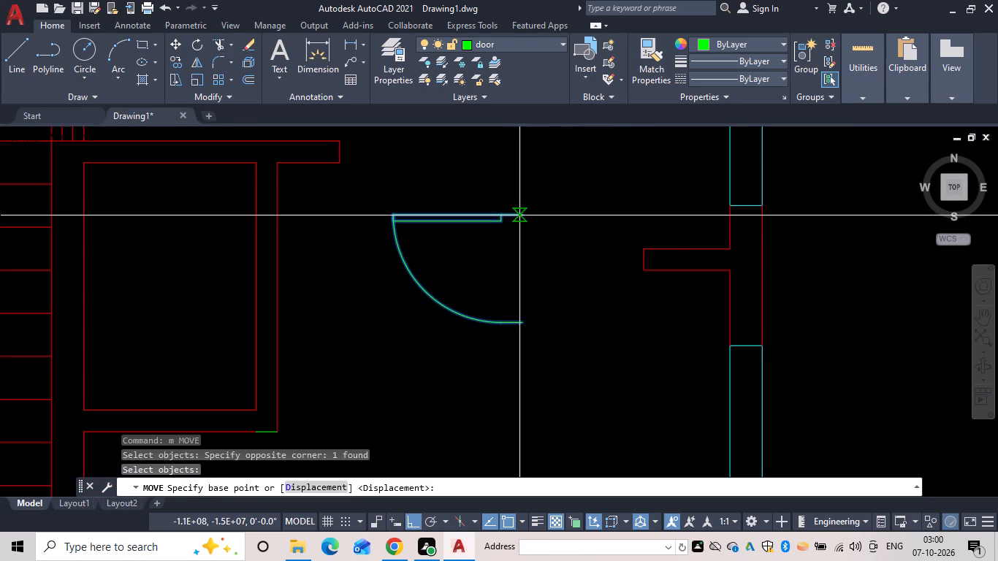
pyautogui.click(524, 214)
pyautogui.scroll(-1, 496, 331)
pyautogui.moveTo(491, 324); pyautogui.dragTo(509, 224, button='middle')
pyautogui.scroll(1, 370, 311)
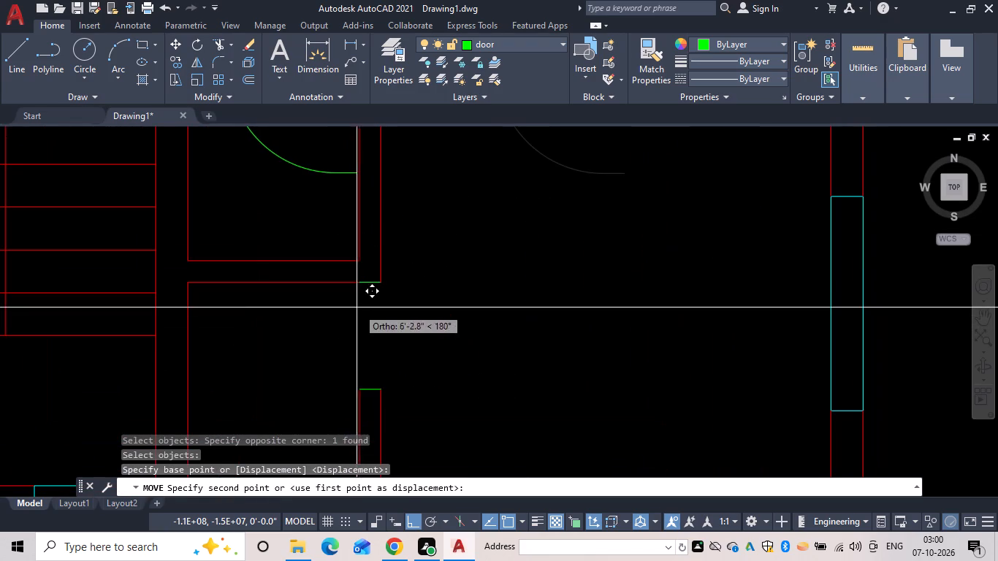
pyautogui.click(380, 281)
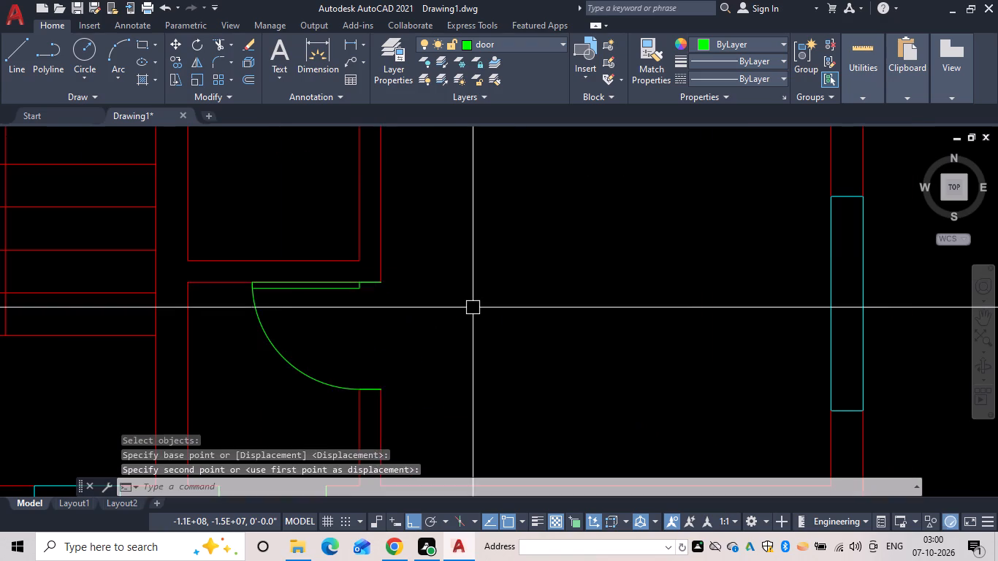
# Move the half-open door block from outside the west boundary to the small northern room's south opening, snapping it to the east jamb's upper corner.
pyautogui.scroll(-4, 473, 308)
pyautogui.middleClick(490, 321)
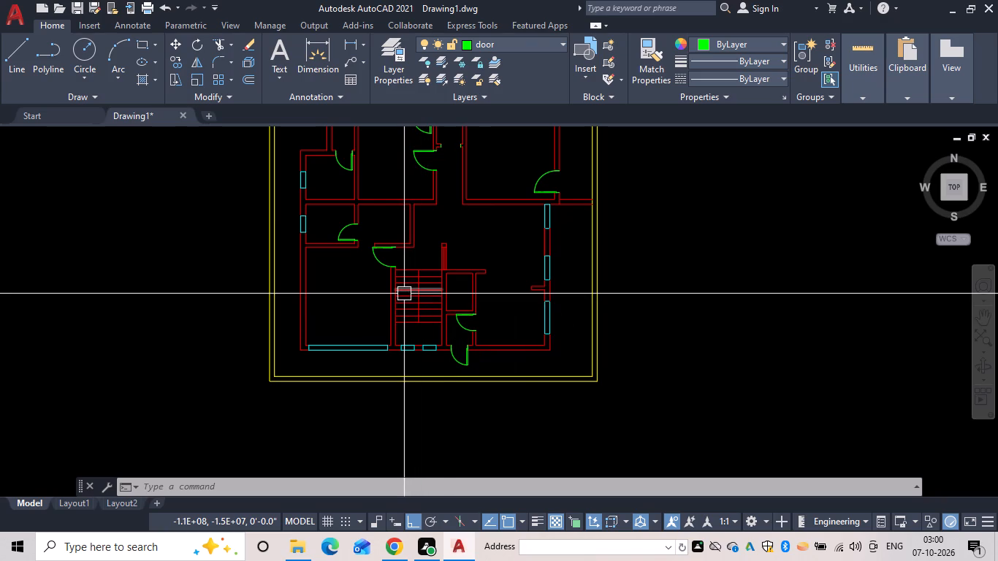
pyautogui.scroll(-1, 403, 292)
pyautogui.moveTo(403, 292); pyautogui.dragTo(422, 356, button='middle')
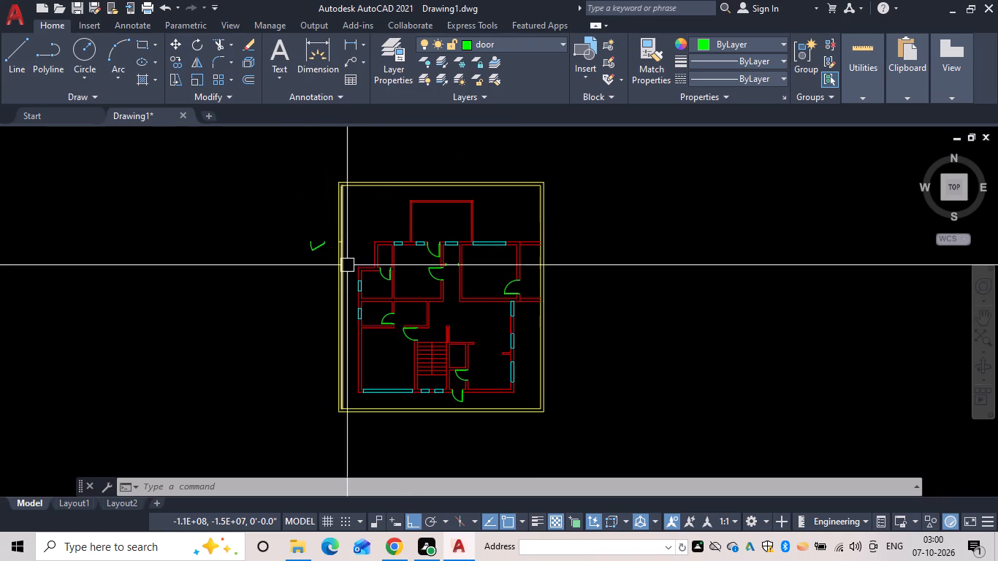
pyautogui.scroll(3, 315, 237)
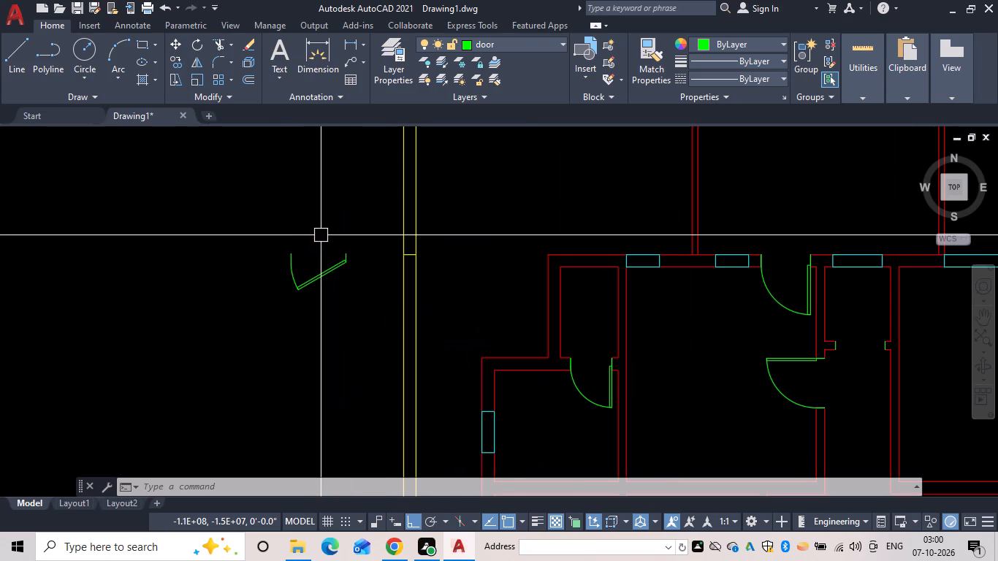
pyautogui.write('m')
pyautogui.press('space')
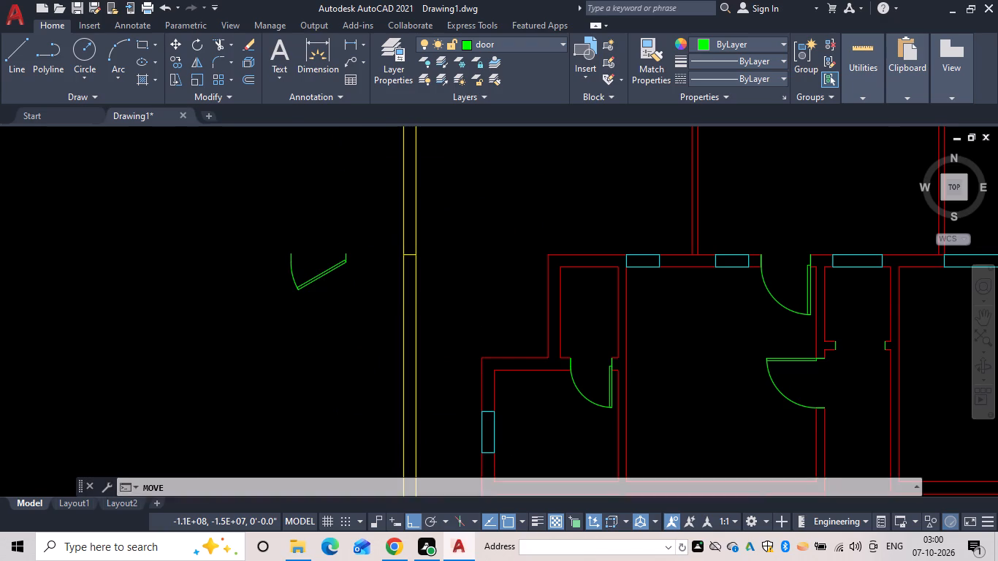
pyautogui.moveTo(331, 305); pyautogui.dragTo(294, 267)
pyautogui.click(291, 261)
pyautogui.press('space')
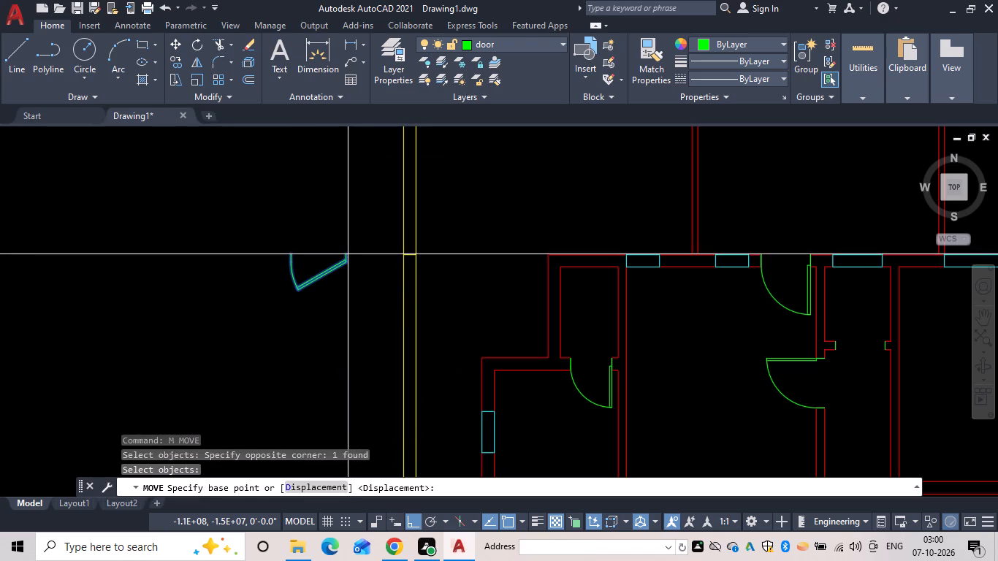
pyautogui.click(343, 254)
pyautogui.moveTo(422, 264); pyautogui.dragTo(206, 264, button='middle')
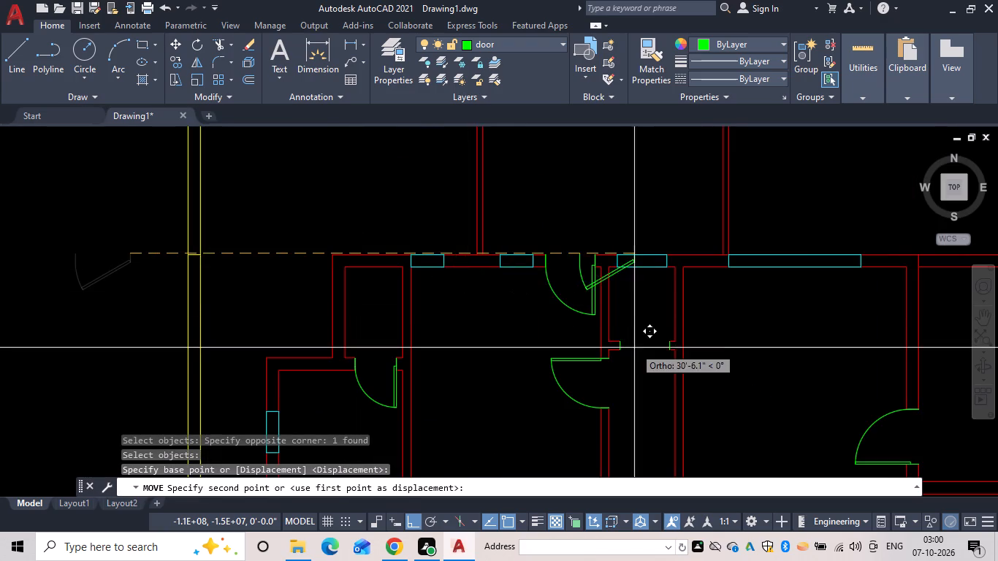
pyautogui.scroll(2, 633, 348)
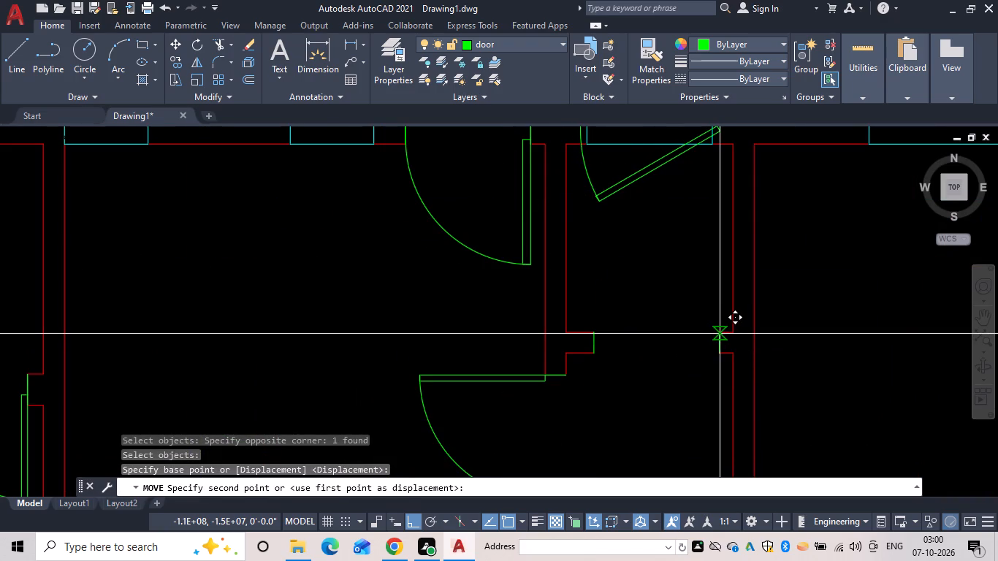
pyautogui.click(722, 335)
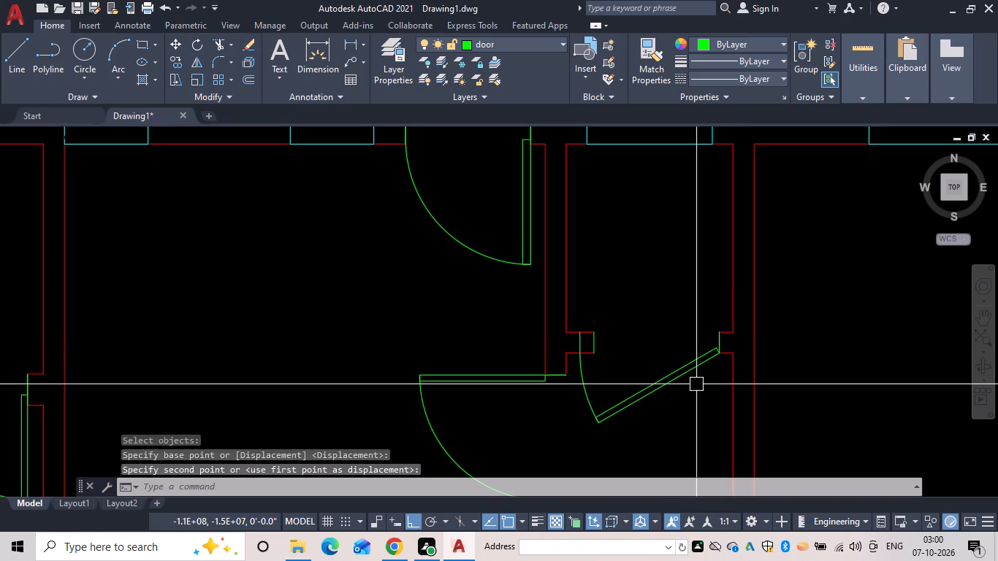
# Shorten the half-open door block's width so its arc-side frame line meets the opening's west jamb.
pyautogui.click(582, 375)
pyautogui.scroll(3, 585, 349)
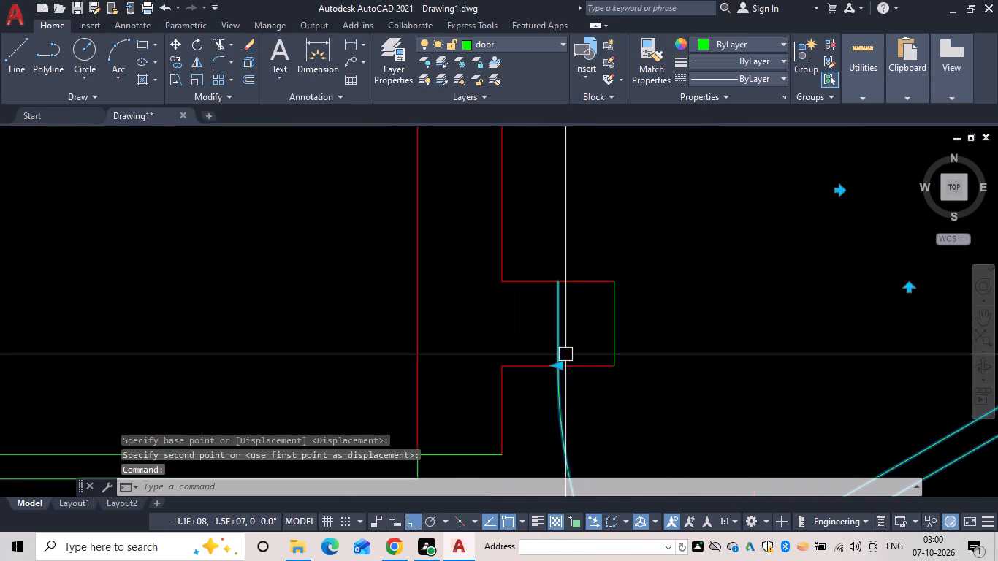
pyautogui.moveTo(561, 365); pyautogui.dragTo(595, 365)
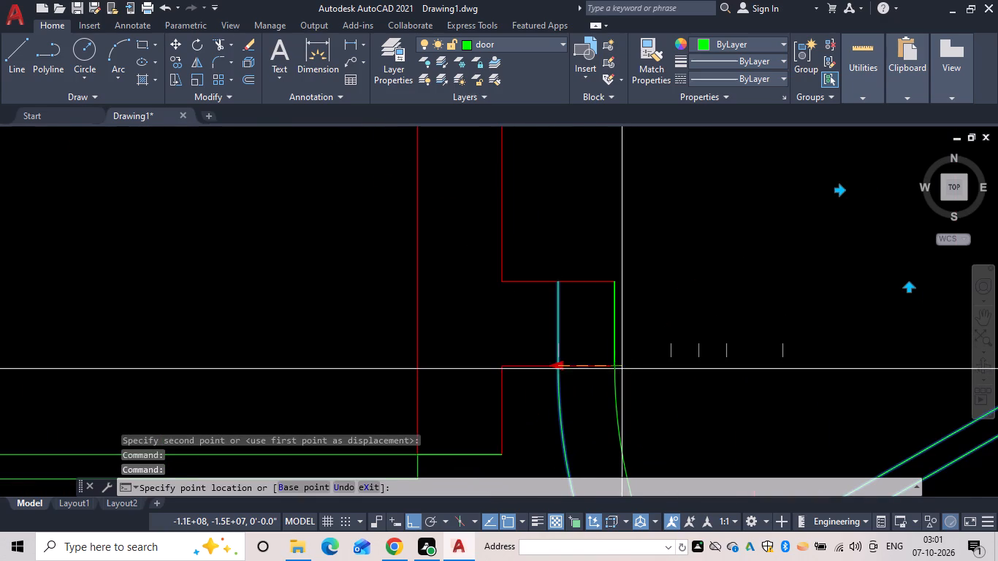
pyautogui.click(622, 369)
pyautogui.press('Escape')
# On the wall layer, draw a short jamb line across the central passage's east wall, just north of its south corner.
pyautogui.scroll(-3, 671, 371)
pyautogui.moveTo(670, 368); pyautogui.dragTo(593, 267, button='middle')
pyautogui.scroll(-1, 632, 375)
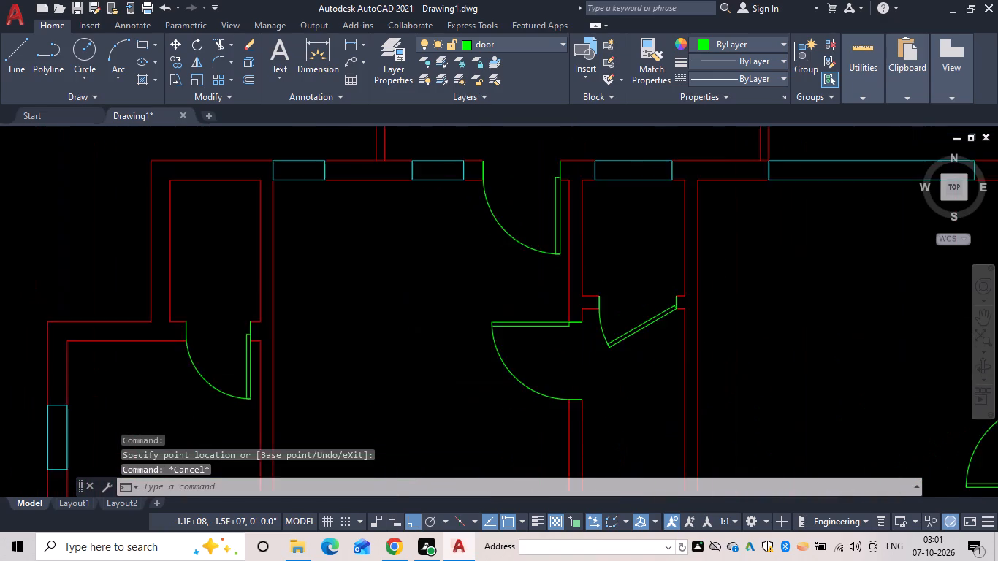
pyautogui.scroll(-1, 632, 375)
pyautogui.moveTo(628, 365); pyautogui.dragTo(603, 302, button='middle')
pyautogui.press('Escape')
pyautogui.press('Escape')
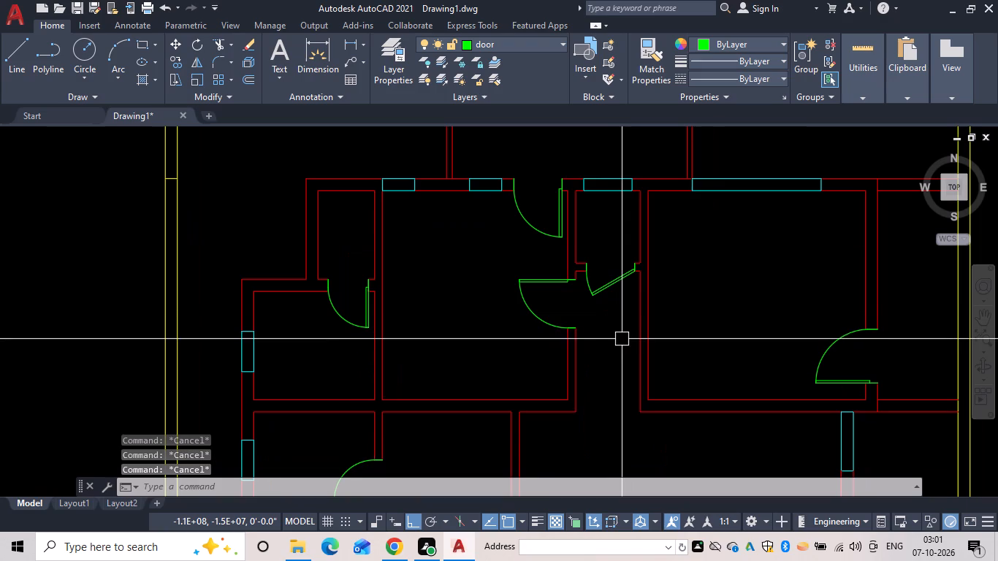
pyautogui.press('Escape')
pyautogui.press('Escape')
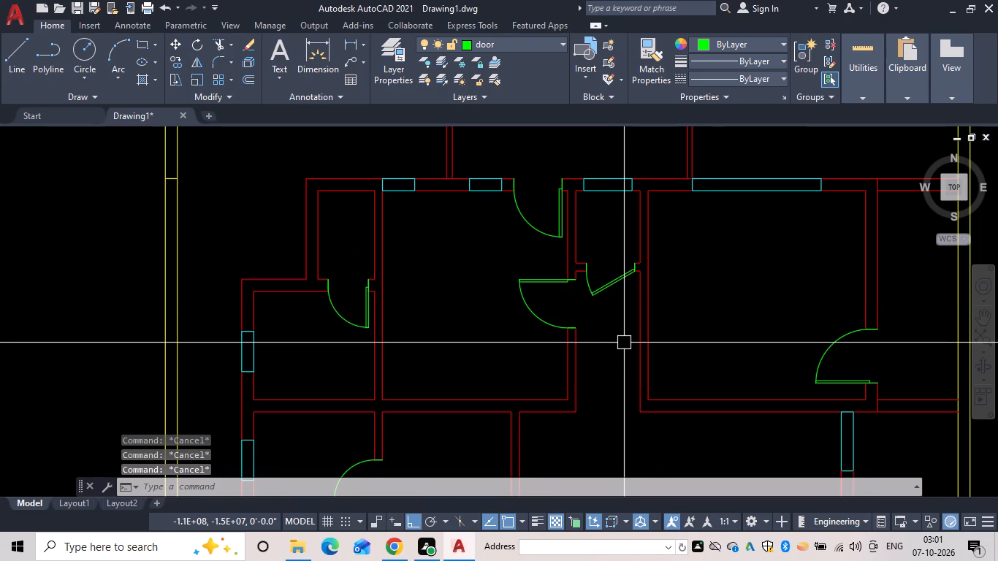
pyautogui.moveTo(668, 355); pyautogui.dragTo(663, 328, button='middle')
pyautogui.press('Escape')
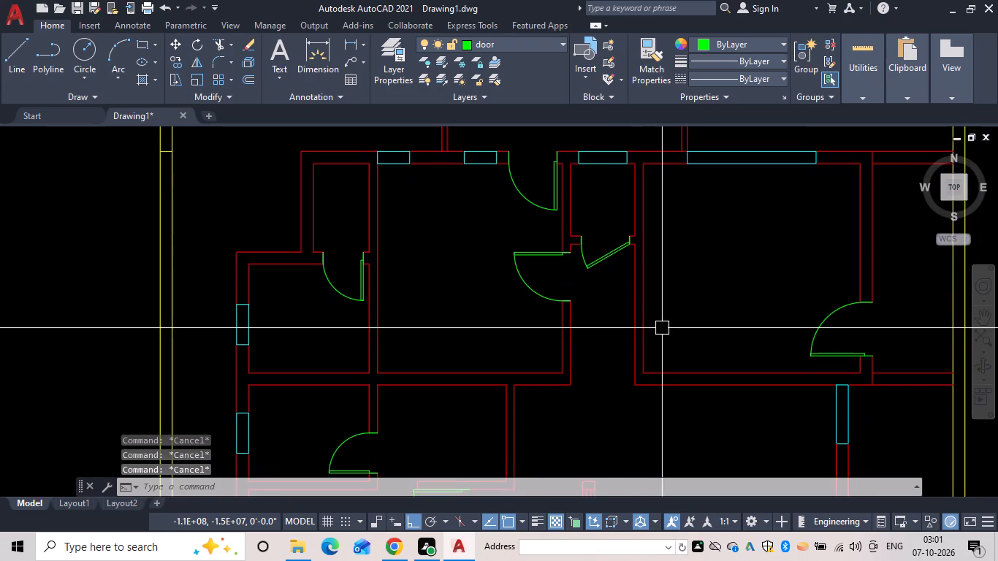
pyautogui.write('l')
pyautogui.press('space')
pyautogui.scroll(2, 633, 353)
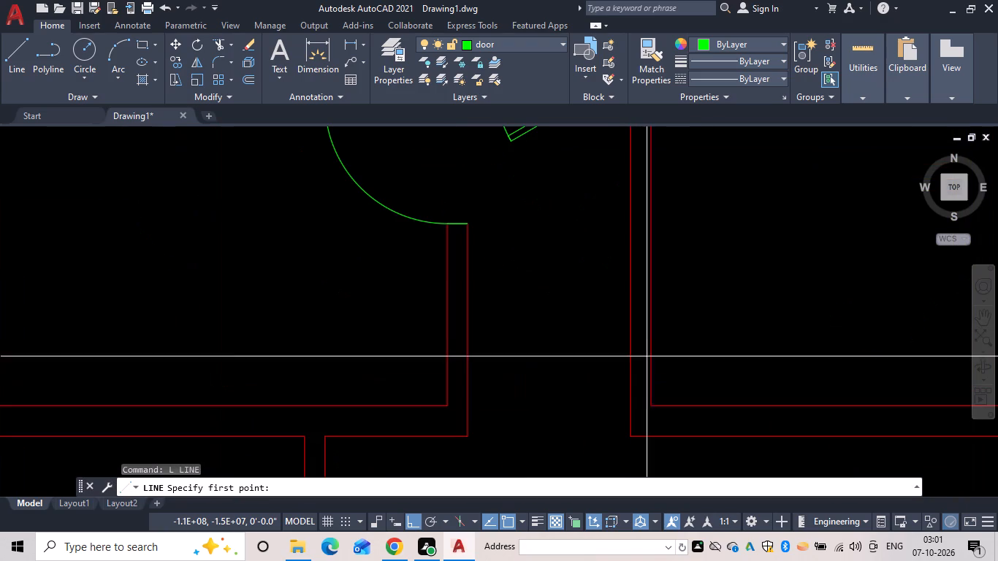
pyautogui.click(514, 47)
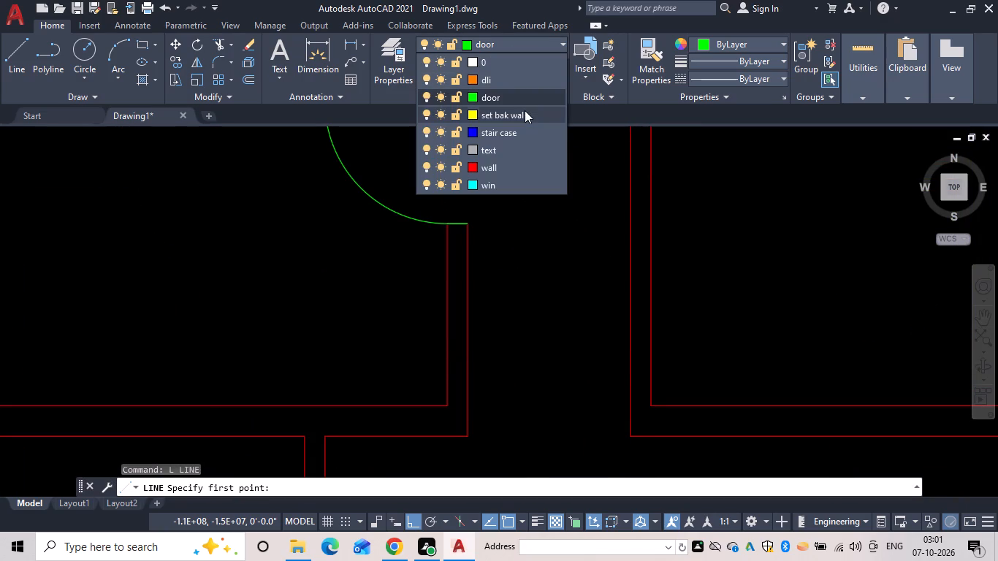
pyautogui.click(525, 172)
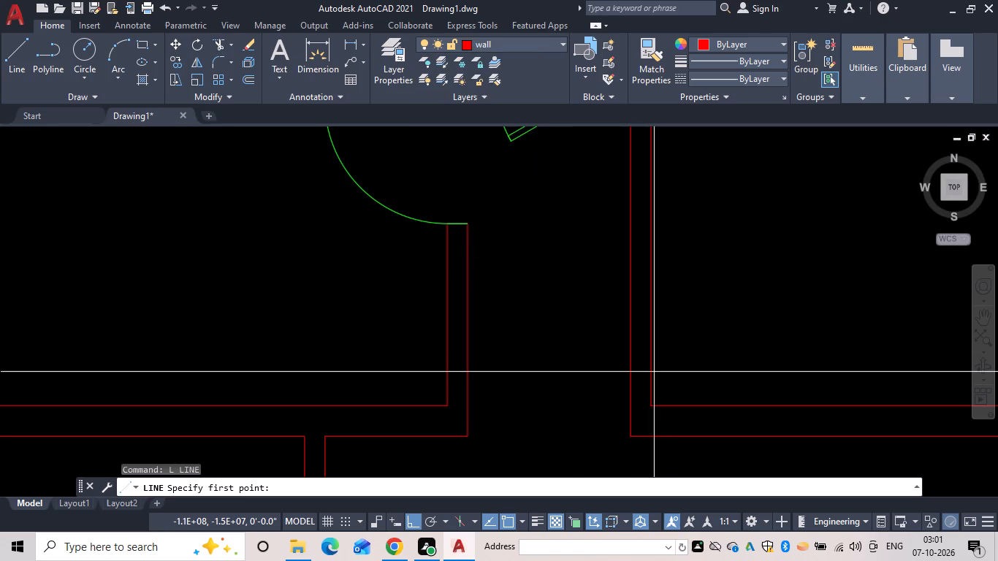
pyautogui.click(652, 372)
pyautogui.click(626, 370)
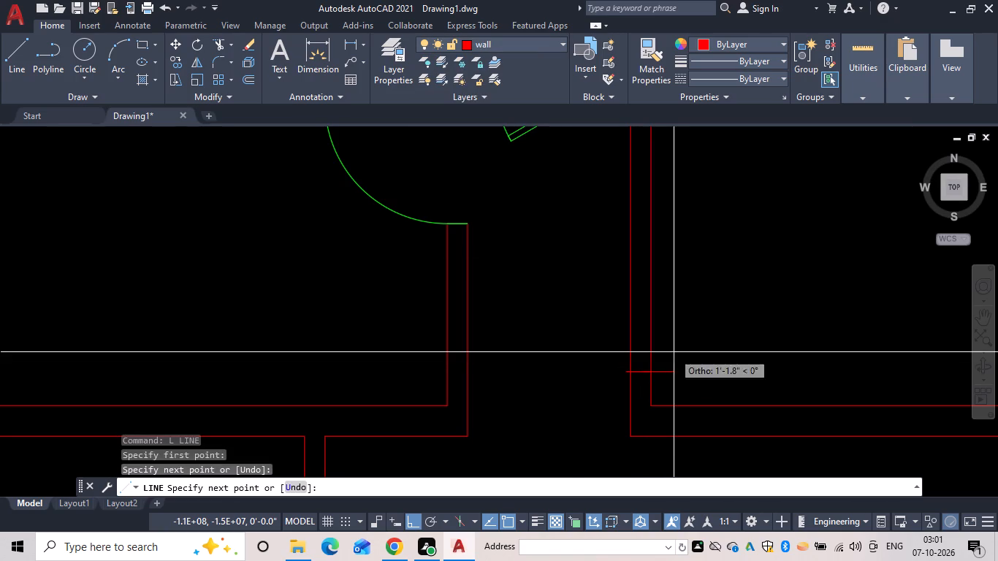
pyautogui.press('Escape')
# Offset the new jamb line 5' to the north to mark the other side of the opening.
pyautogui.write("of 5'")
pyautogui.press('space')
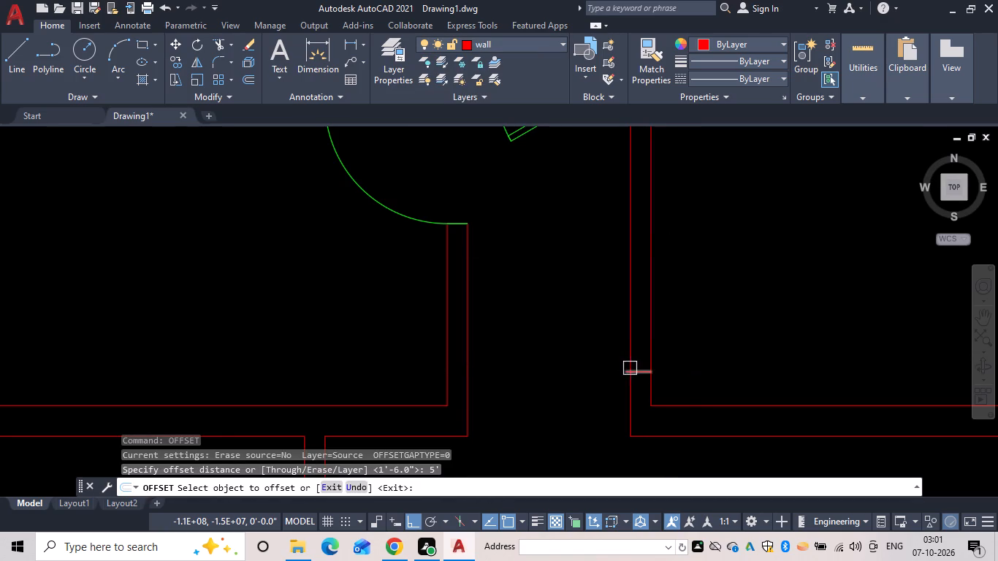
pyautogui.click(633, 368)
pyautogui.click(628, 325)
pyautogui.press('Escape')
# Trim both wall lines between the two jamb lines and the jamb ends projecting past the wall's west face.
pyautogui.write('tr')
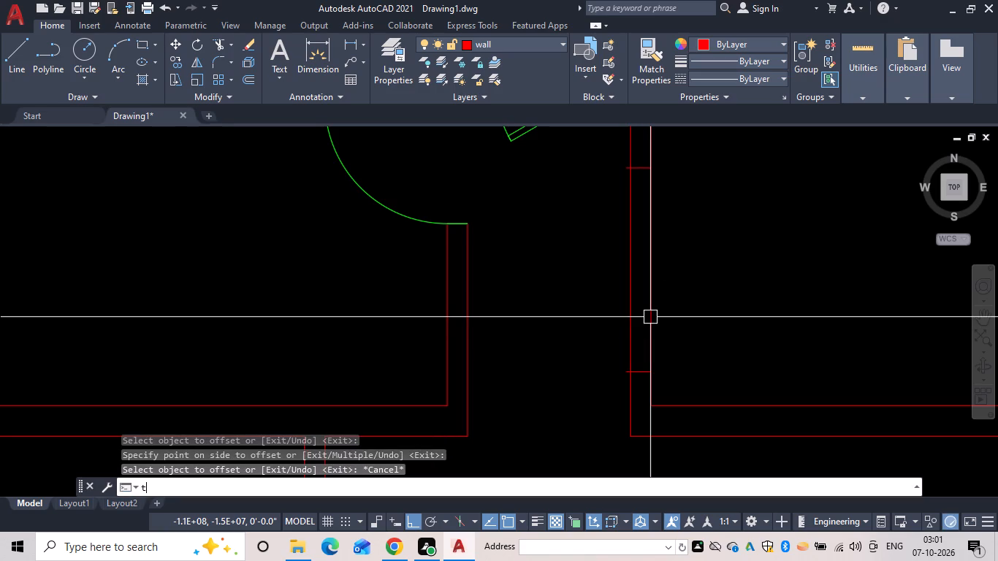
pyautogui.press('space')
pyautogui.moveTo(571, 308); pyautogui.dragTo(668, 297)
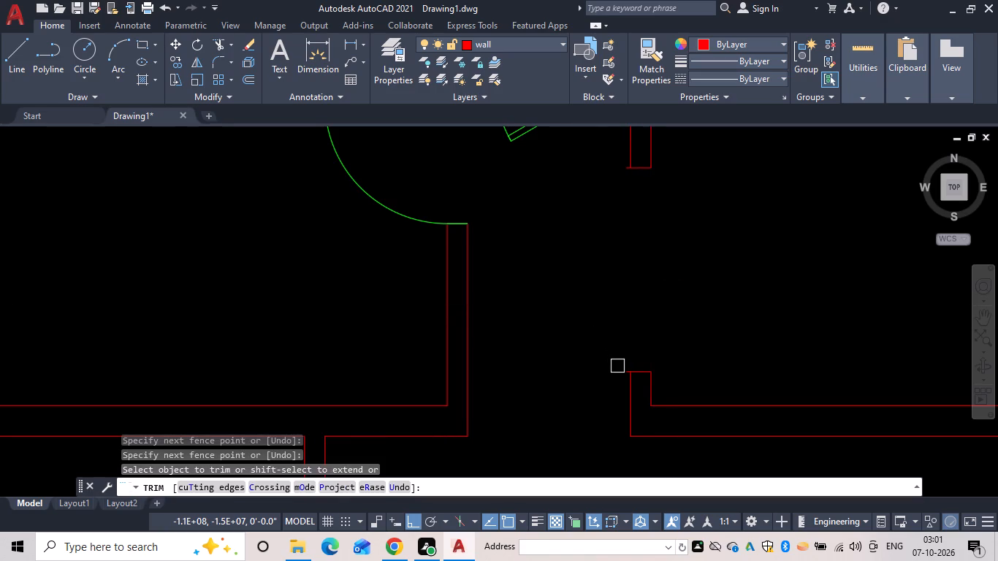
pyautogui.click(620, 367)
pyautogui.click(620, 170)
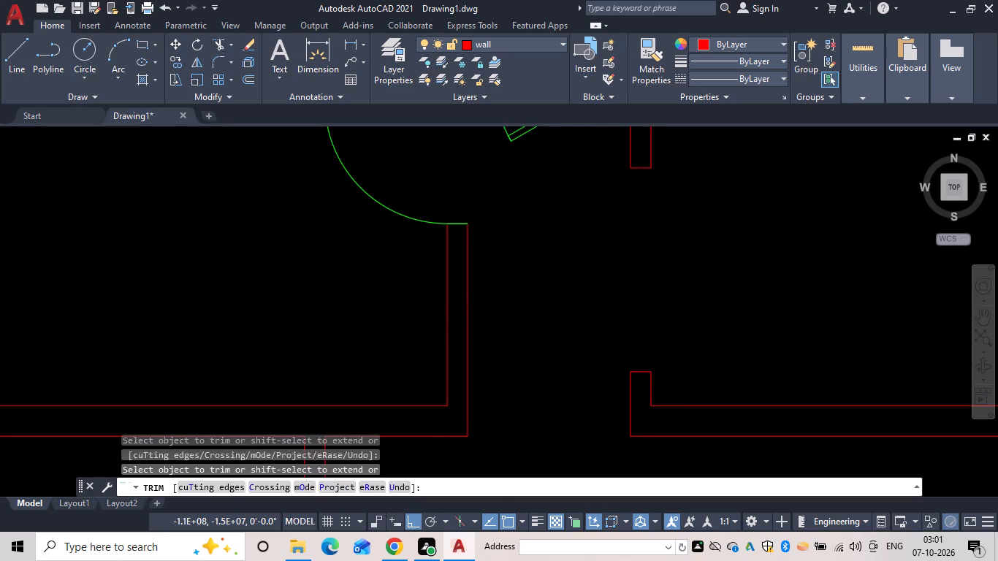
pyautogui.press('Escape')
pyautogui.press('Escape')
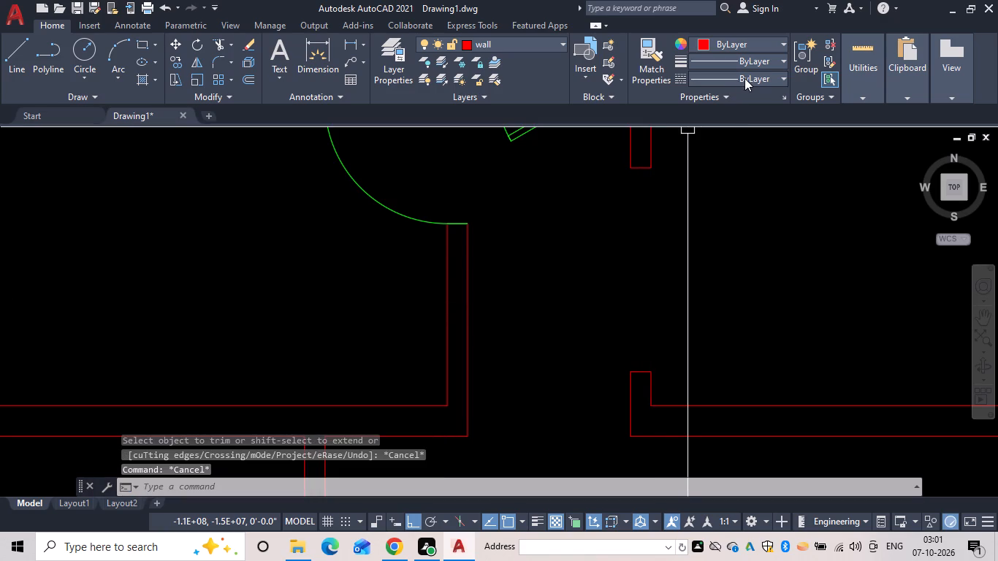
# Load the ACAD_ISO03W100 (ISO dash space) linetype into the drawing.
pyautogui.click(745, 78)
pyautogui.click(750, 155)
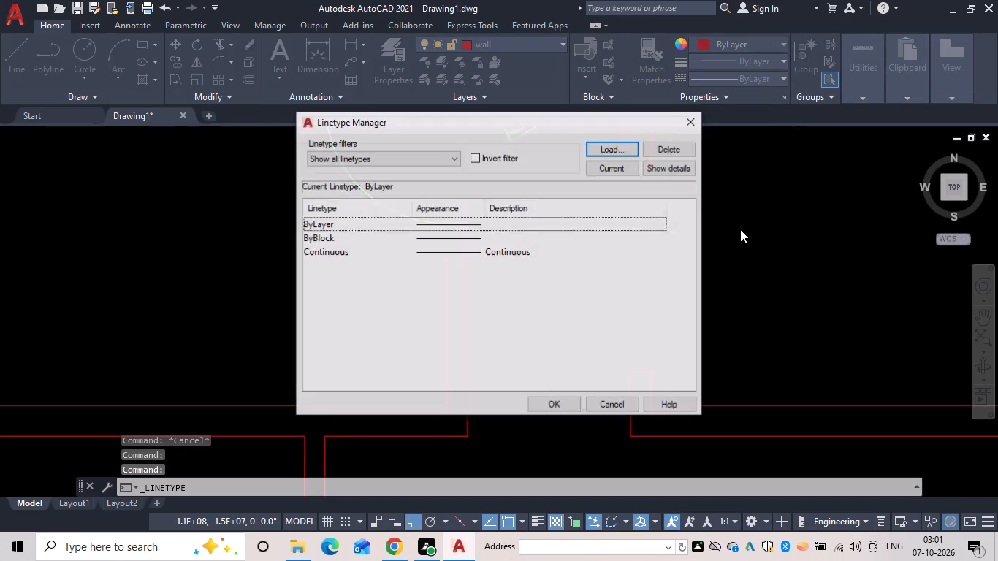
pyautogui.click(623, 149)
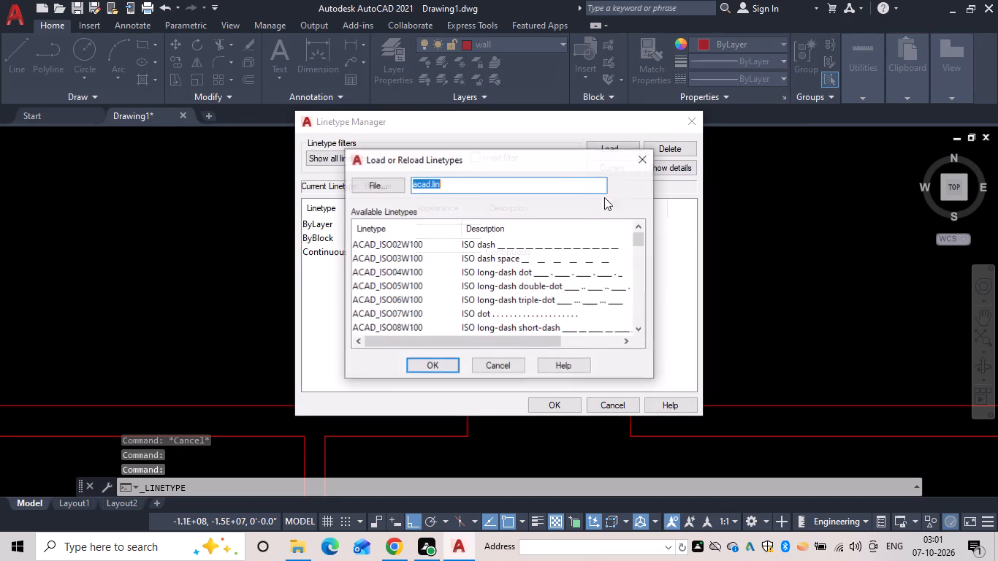
pyautogui.click(554, 245)
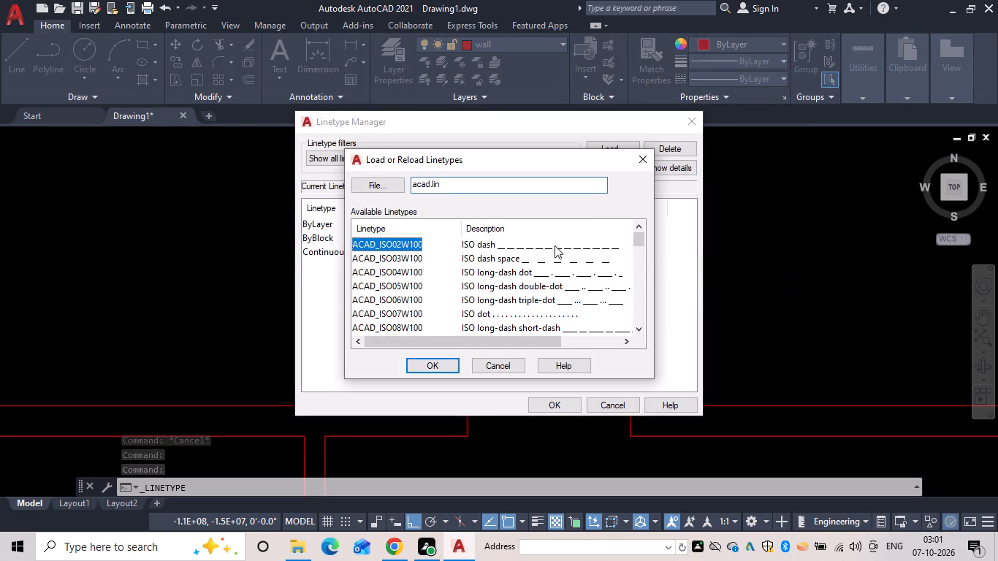
pyautogui.rightClick(555, 245)
pyautogui.click(512, 250)
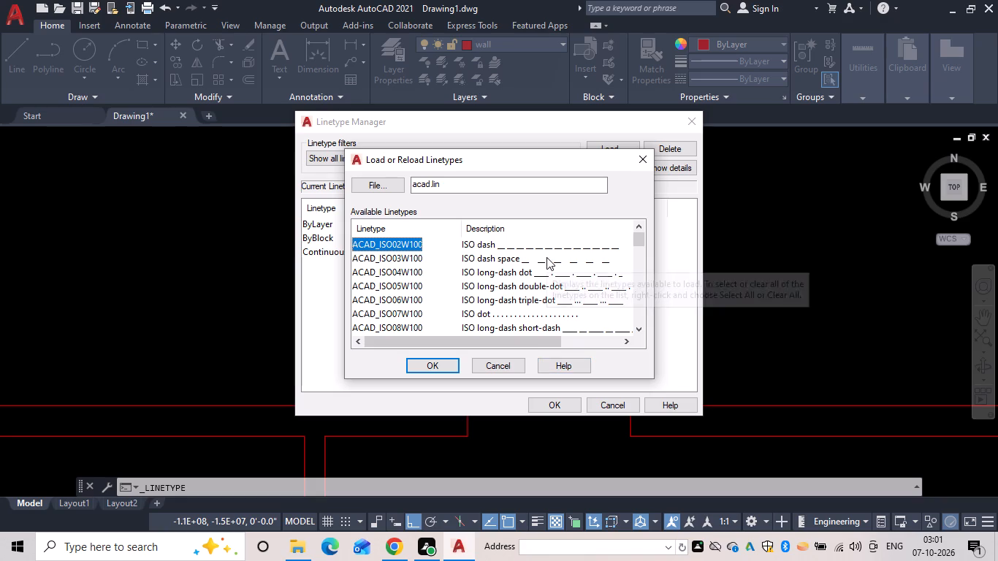
pyautogui.click(546, 257)
pyautogui.click(433, 362)
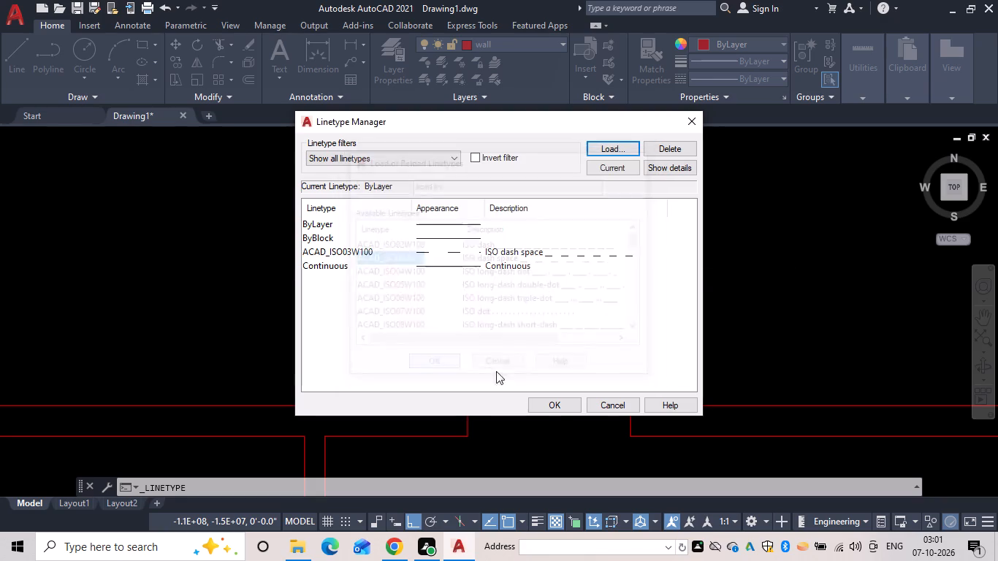
pyautogui.click(556, 400)
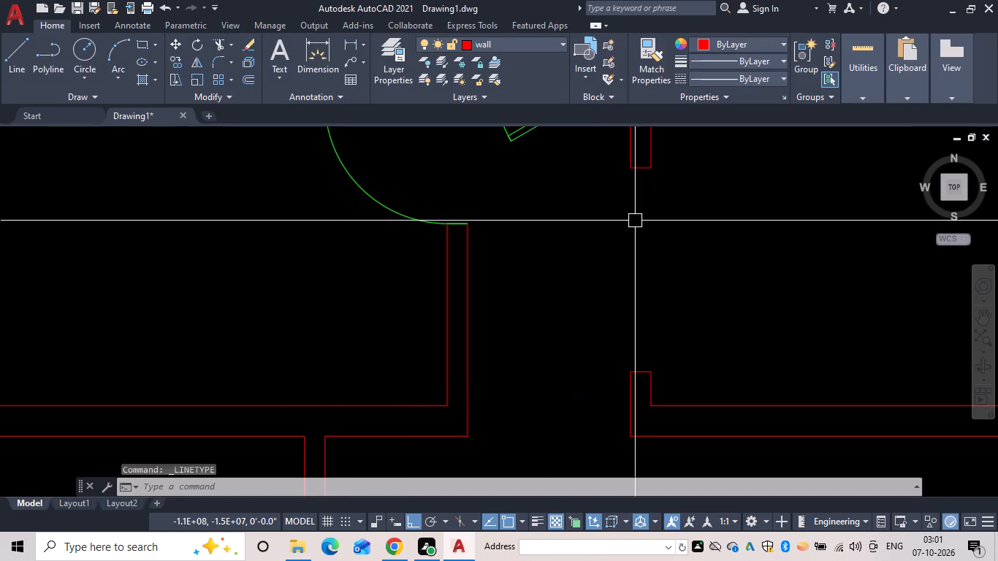
# With ACAD_ISO03W100 as the current linetype, draw a 5' line across the new opening along each wall face.
pyautogui.click(721, 79)
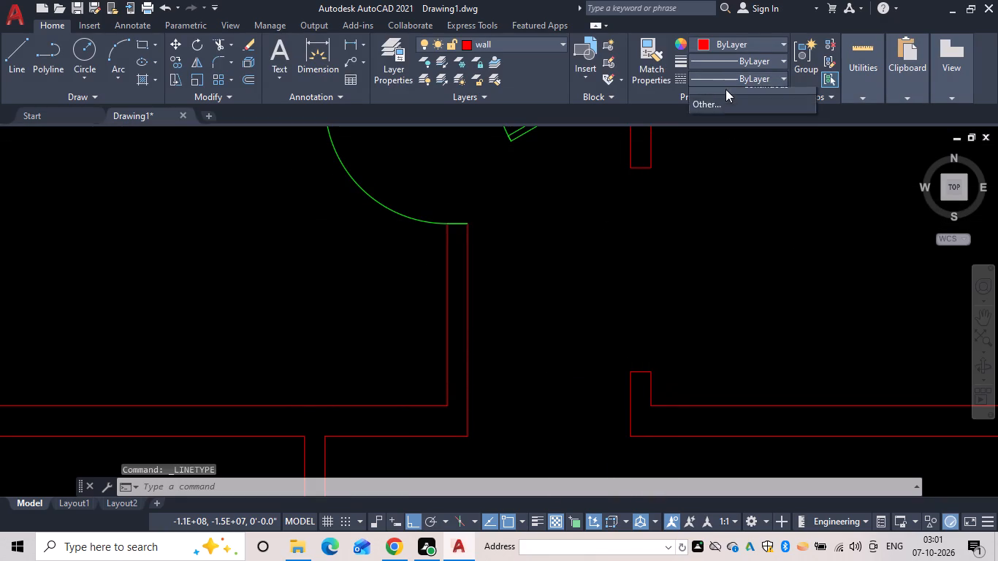
pyautogui.click(738, 136)
pyautogui.press('l')
pyautogui.press('space')
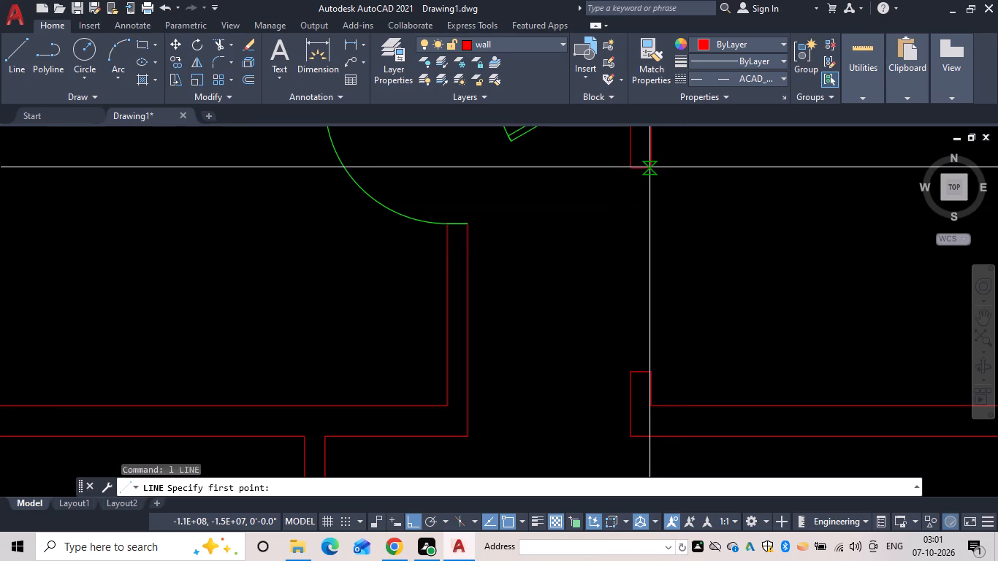
pyautogui.moveTo(652, 168); pyautogui.dragTo(653, 175)
pyautogui.write("5'")
pyautogui.press('space')
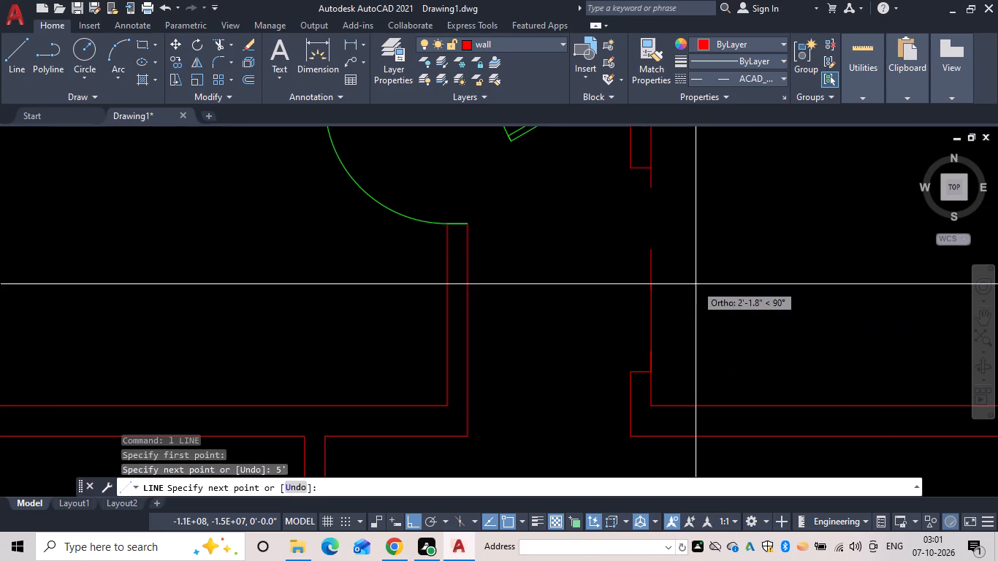
pyautogui.press('Escape')
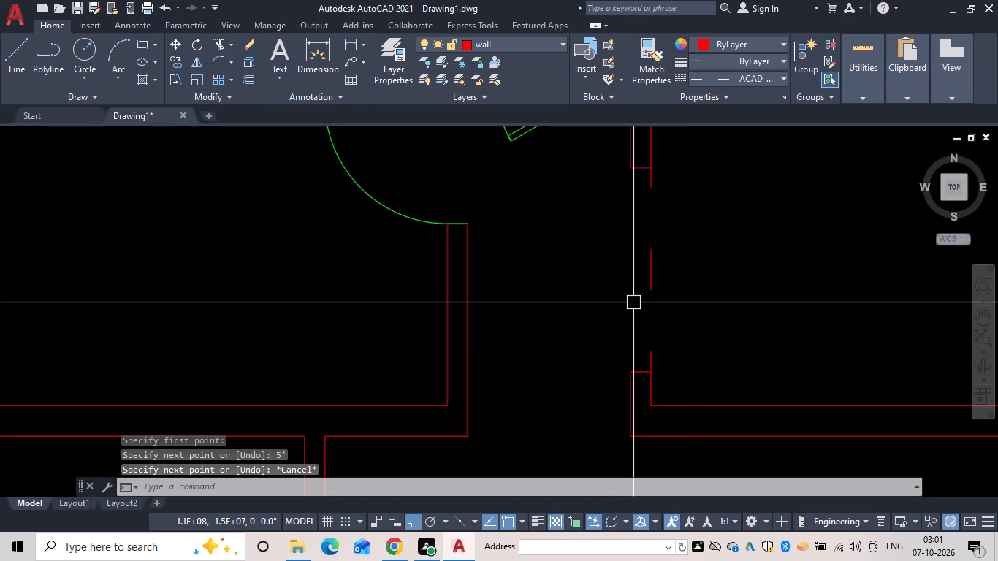
pyautogui.press('space')
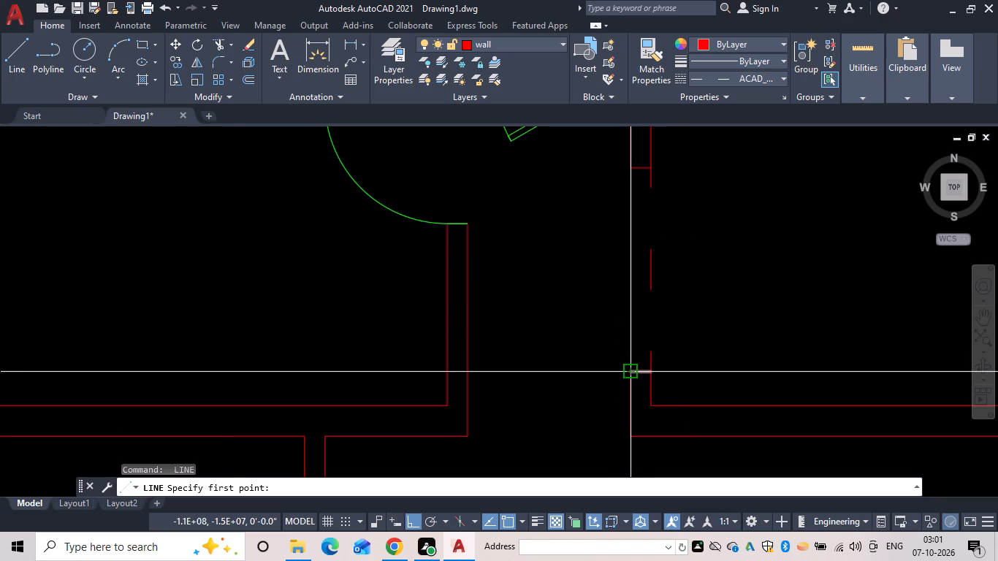
pyautogui.click(630, 372)
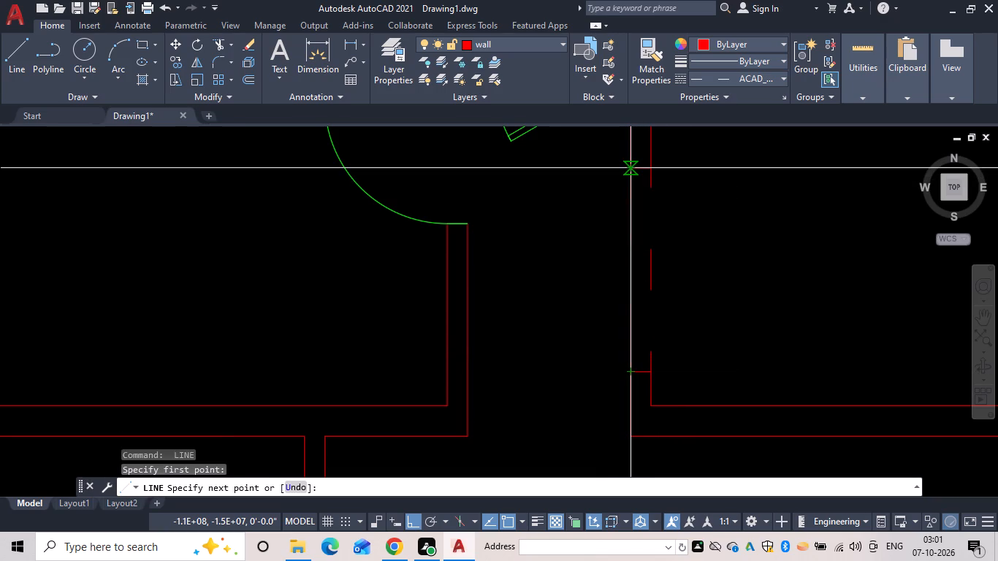
pyautogui.click(633, 170)
pyautogui.press('Escape')
# Load the ACAD_ISO02W100 (ISO dash) linetype and make it the current linetype.
pyautogui.scroll(-4, 704, 235)
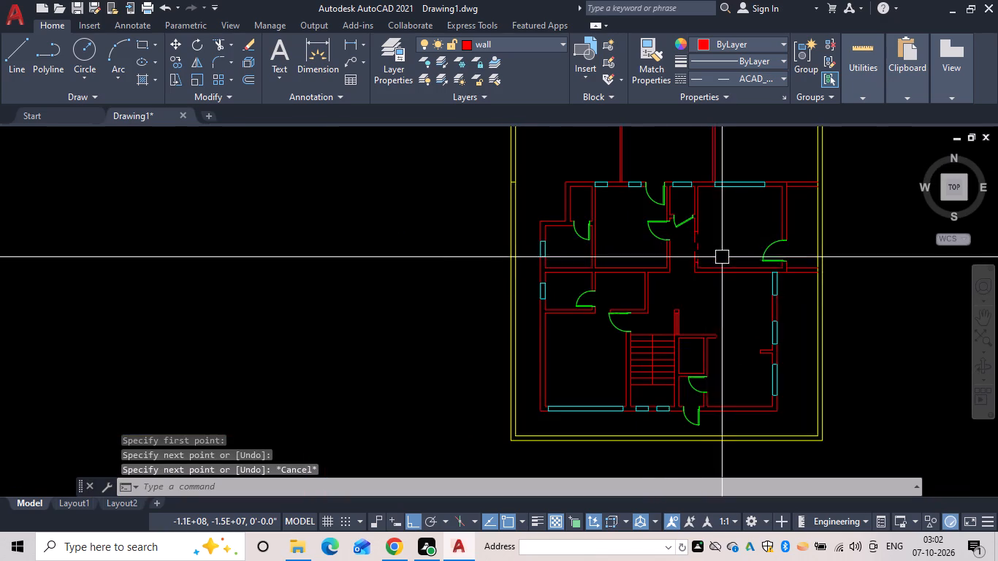
pyautogui.scroll(3, 717, 256)
pyautogui.click(666, 232)
pyautogui.click(614, 206)
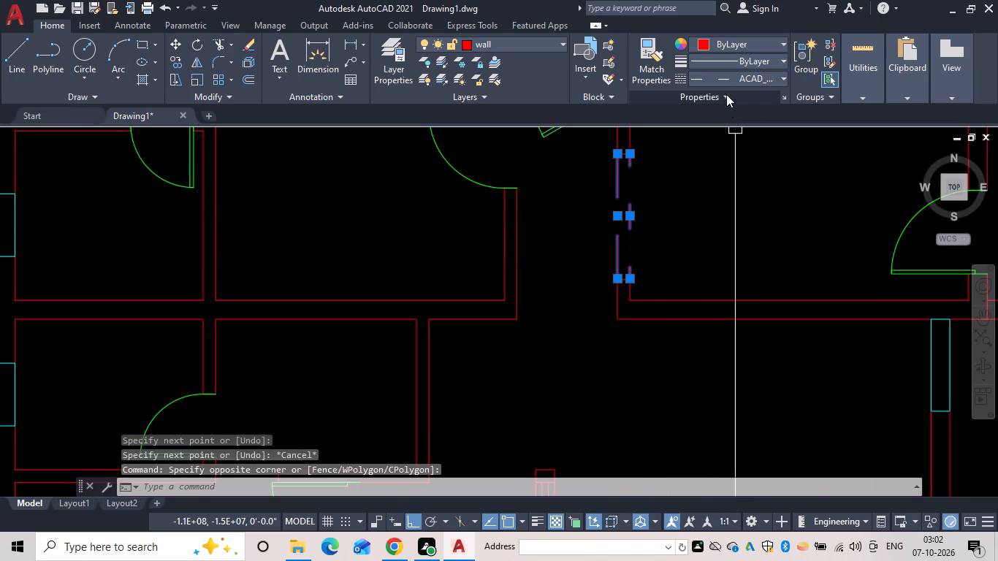
pyautogui.click(731, 81)
pyautogui.moveTo(723, 199); pyautogui.dragTo(723, 192)
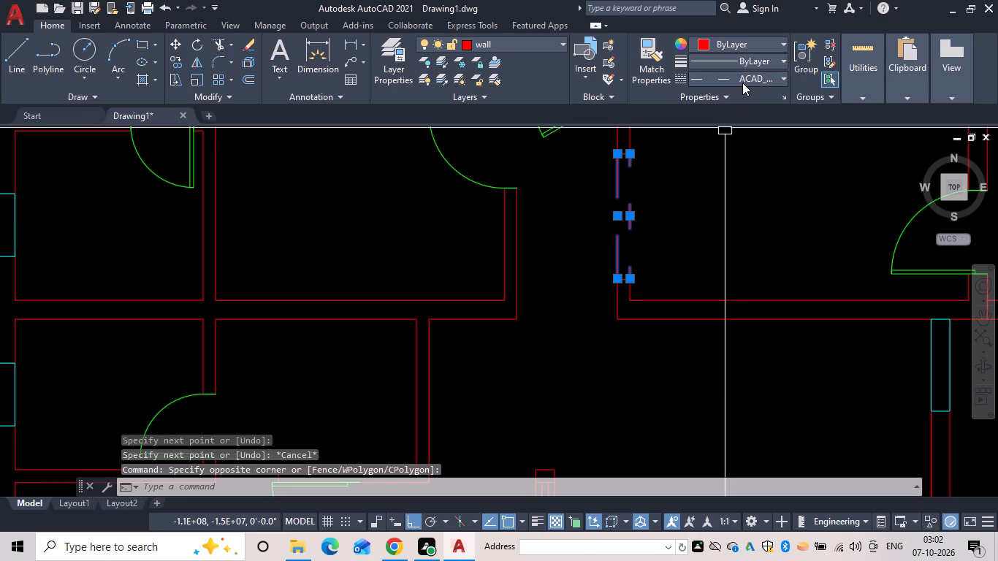
pyautogui.click(743, 83)
pyautogui.click(726, 168)
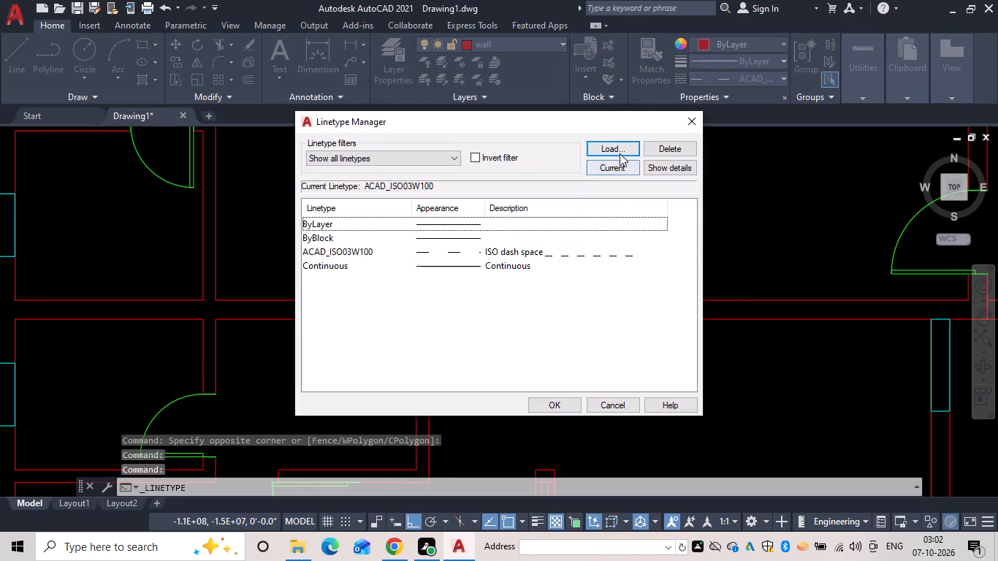
pyautogui.click(620, 153)
pyautogui.click(543, 245)
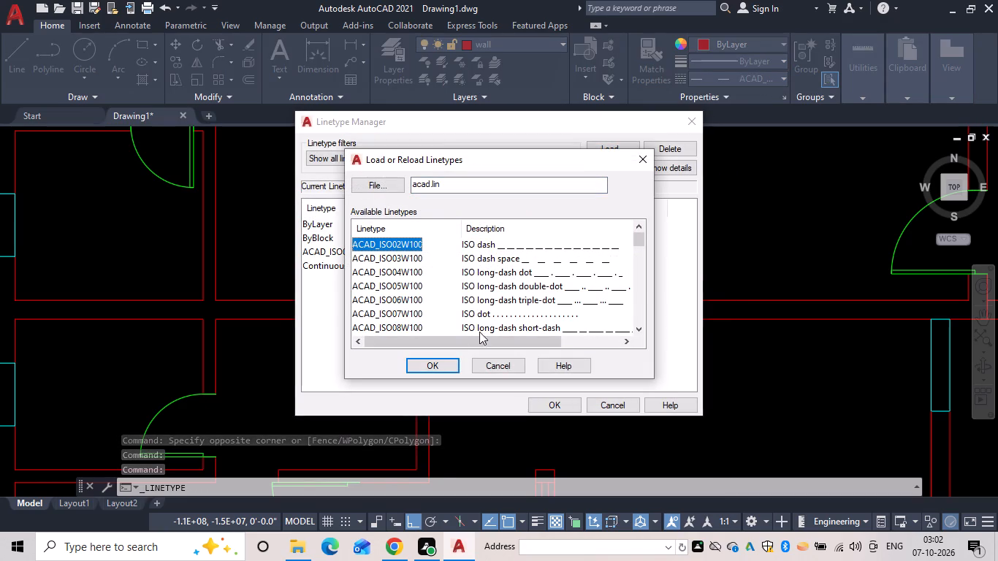
pyautogui.click(443, 362)
pyautogui.click(552, 402)
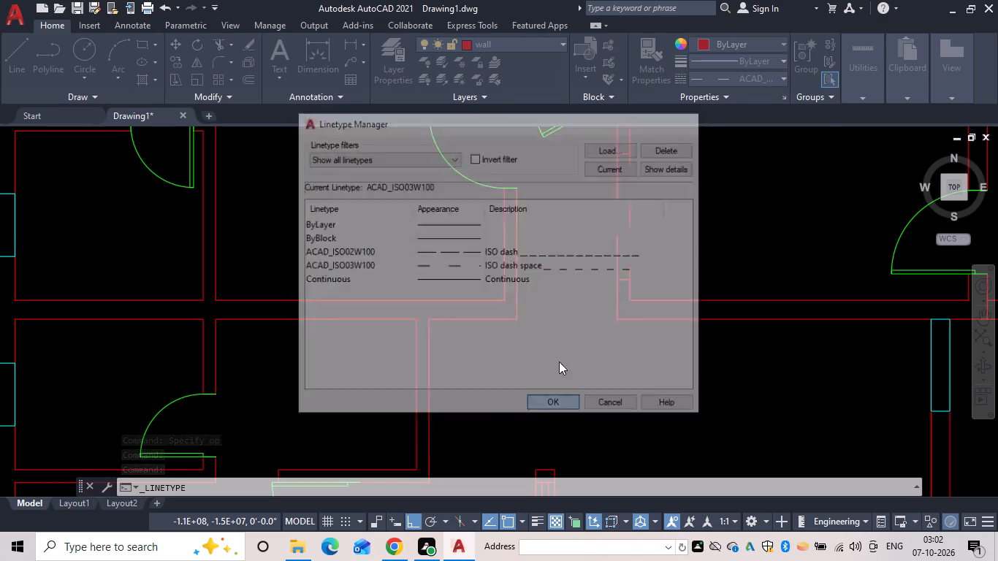
pyautogui.click(728, 74)
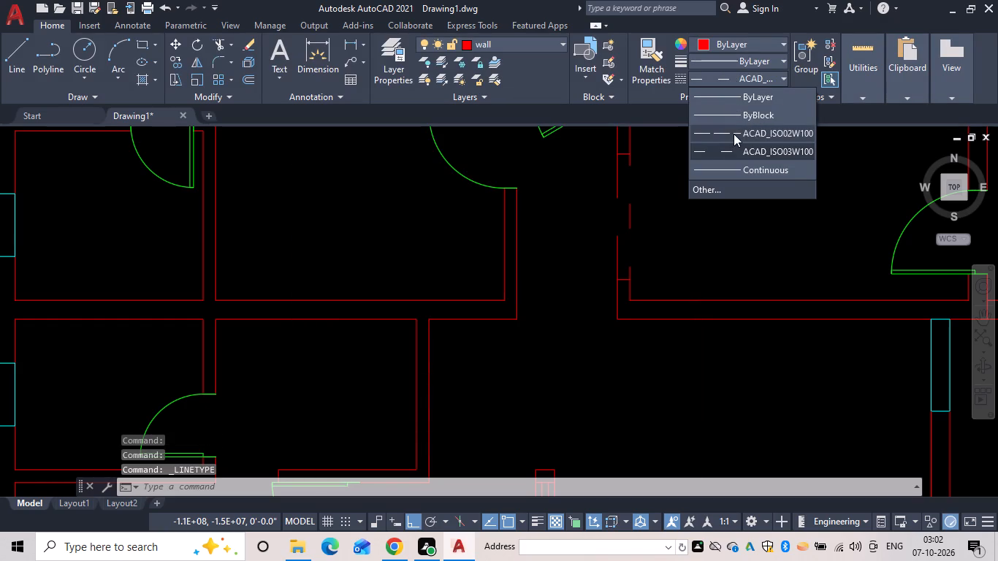
pyautogui.click(734, 134)
# Change both dashed lines across the passage's east wall opening to the ACAD_ISO02W100 linetype.
pyautogui.moveTo(634, 217); pyautogui.dragTo(629, 205)
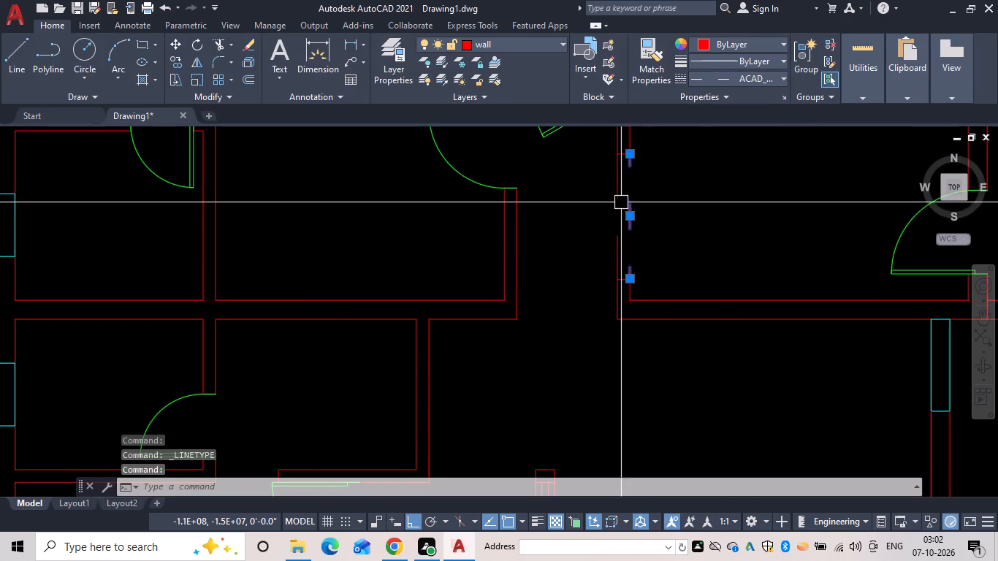
pyautogui.click(616, 188)
pyautogui.click(744, 76)
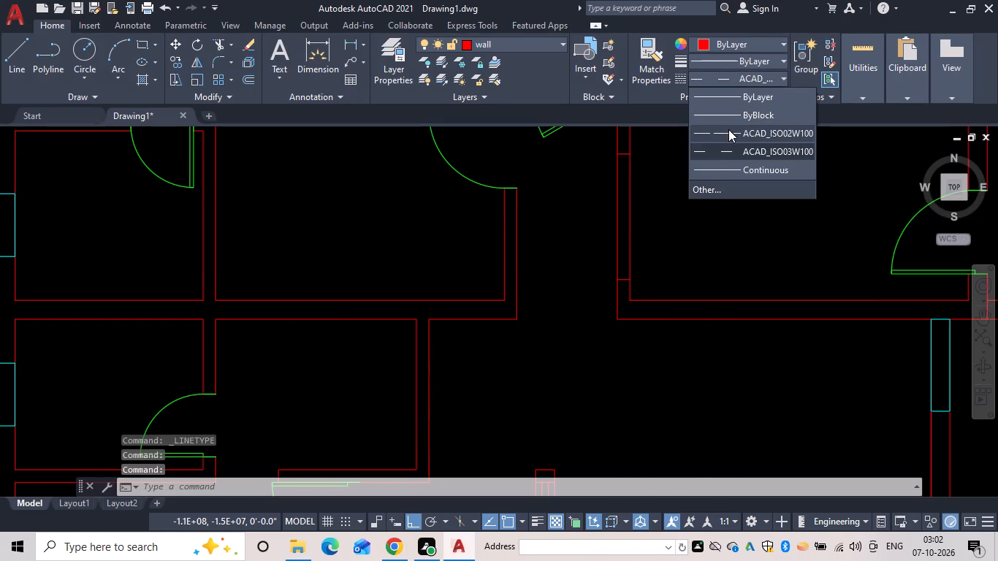
pyautogui.click(728, 129)
pyautogui.click(700, 192)
pyautogui.press('Escape')
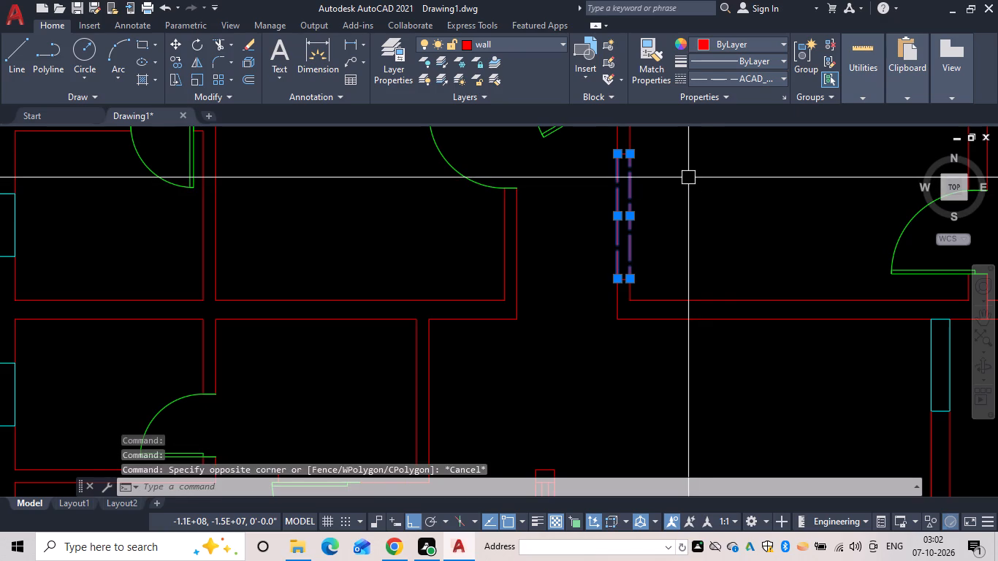
# Make the win layer the current layer.
pyautogui.press('Escape')
pyautogui.scroll(-2, 719, 199)
pyautogui.scroll(3, 696, 229)
pyautogui.scroll(-1, 694, 221)
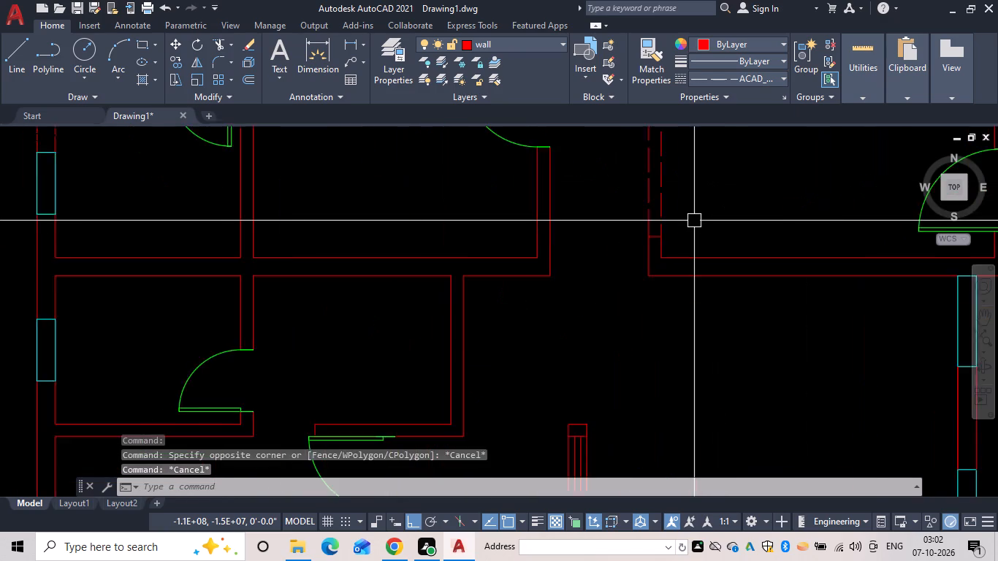
pyautogui.scroll(-2, 694, 221)
pyautogui.moveTo(694, 233); pyautogui.dragTo(696, 242, button='middle')
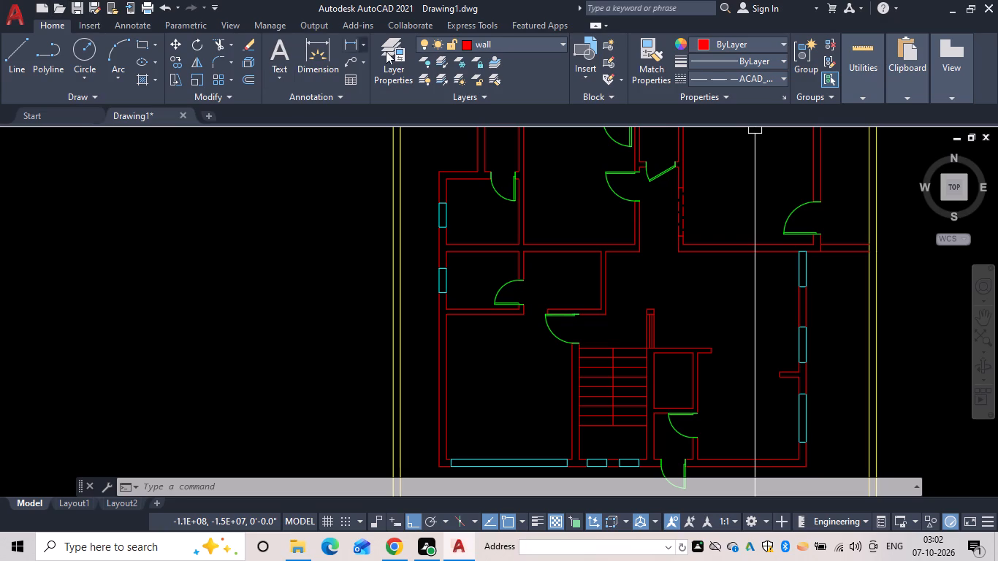
pyautogui.click(499, 45)
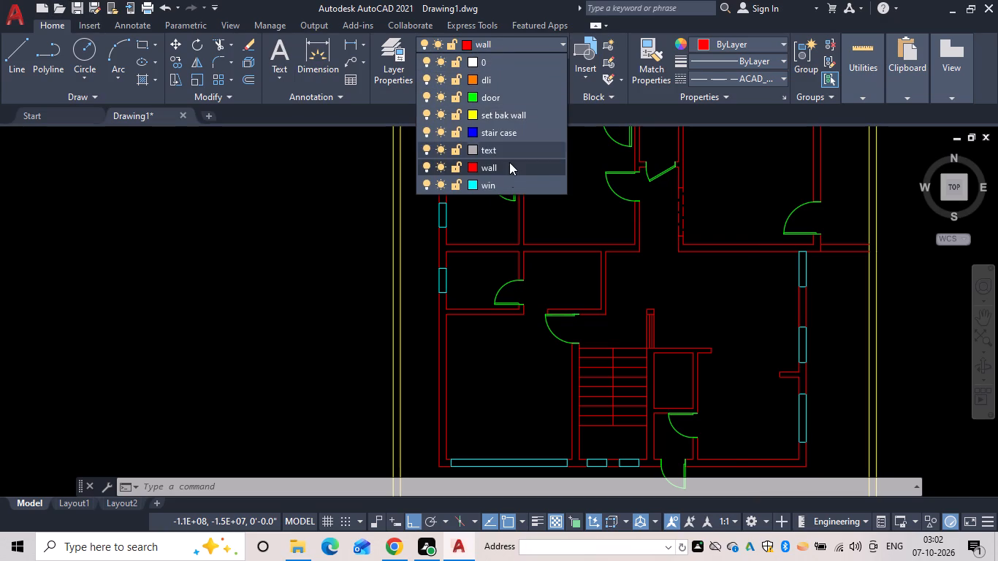
pyautogui.click(511, 185)
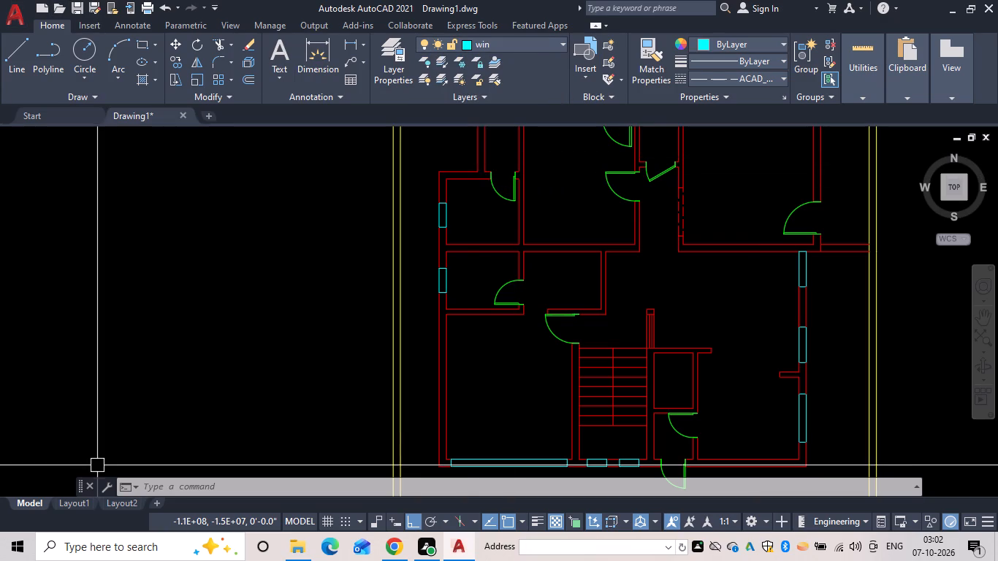
# Insert a Window - Imperial block from the architectural tool palette in the open floor of the room behind the north wall's two small windows.
pyautogui.scroll(-2, 512, 424)
pyautogui.moveTo(478, 414); pyautogui.dragTo(310, 403, button='middle')
pyautogui.scroll(2, 330, 280)
pyautogui.moveTo(412, 350); pyautogui.dragTo(359, 276, button='middle')
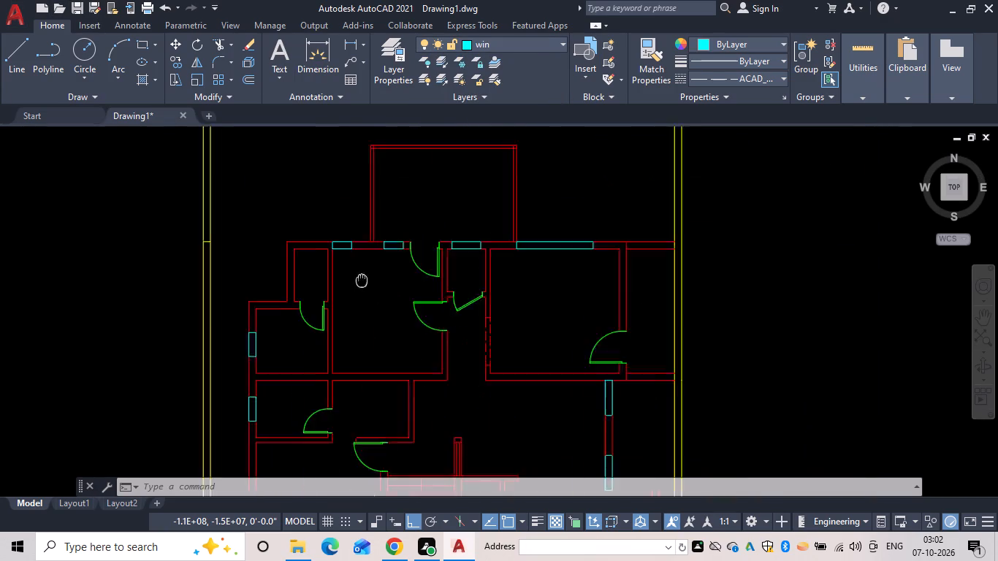
pyautogui.moveTo(359, 276); pyautogui.dragTo(349, 261, button='middle')
pyautogui.scroll(1, 349, 261)
pyautogui.moveTo(349, 261); pyautogui.dragTo(380, 339, button='middle')
pyautogui.scroll(1, 380, 339)
pyautogui.press('Escape')
pyautogui.scroll(1, 378, 332)
pyautogui.moveTo(378, 331); pyautogui.dragTo(365, 285, button='middle')
pyautogui.press('Escape')
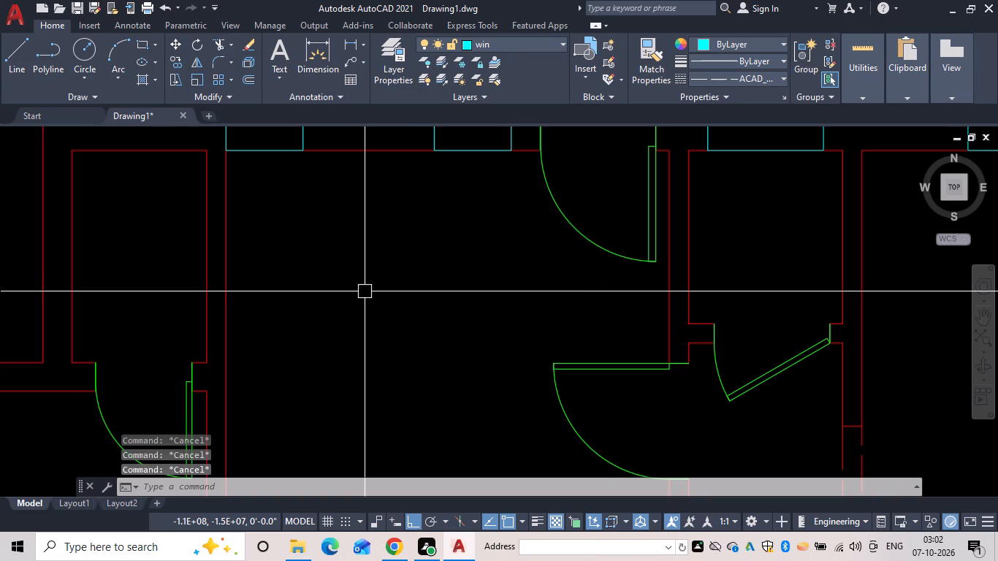
pyautogui.hotkey('ctrl', '3')
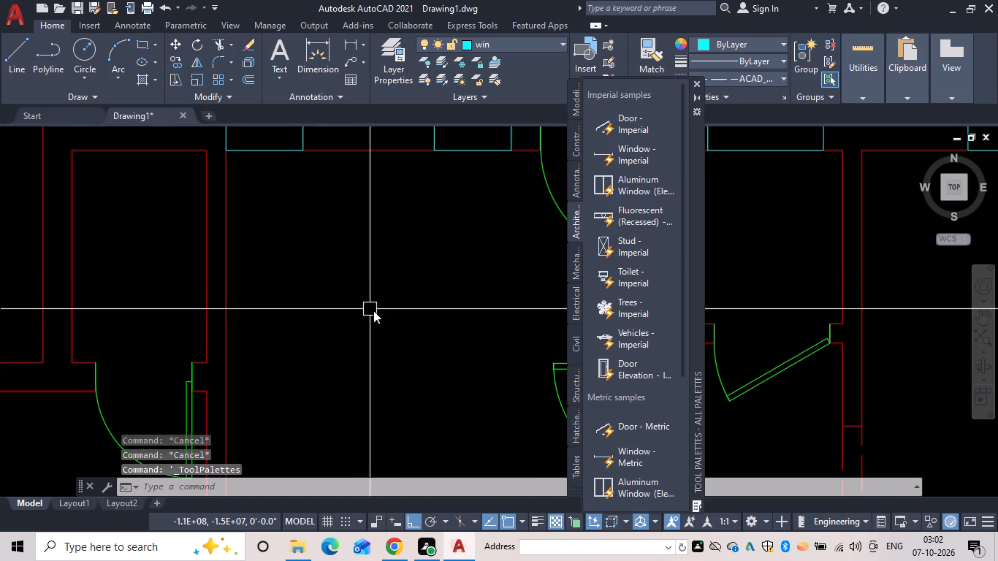
pyautogui.moveTo(630, 153); pyautogui.dragTo(416, 286)
pyautogui.click(411, 284)
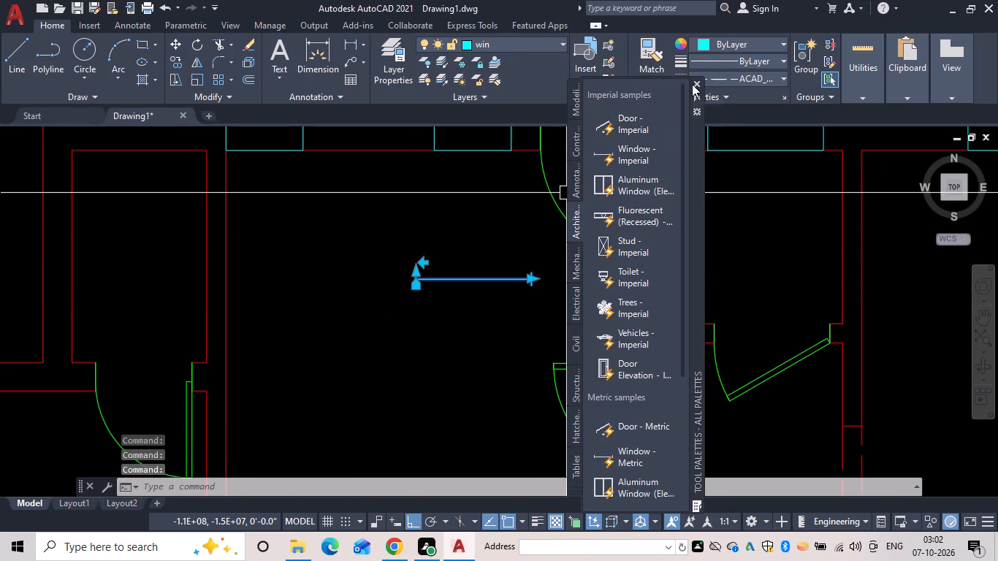
pyautogui.click(693, 83)
pyautogui.scroll(-1, 522, 278)
pyautogui.middleClick(519, 278)
pyautogui.press('Escape')
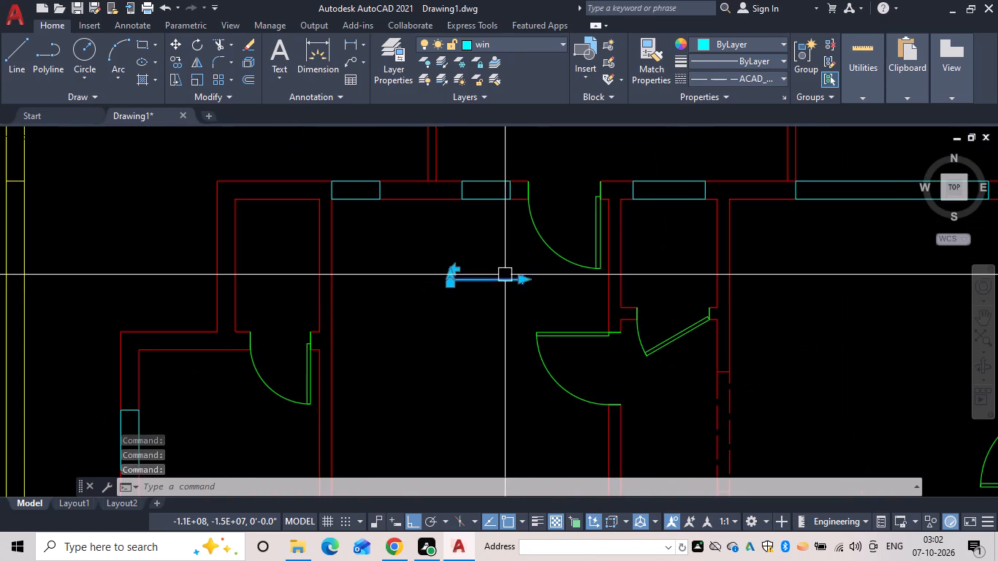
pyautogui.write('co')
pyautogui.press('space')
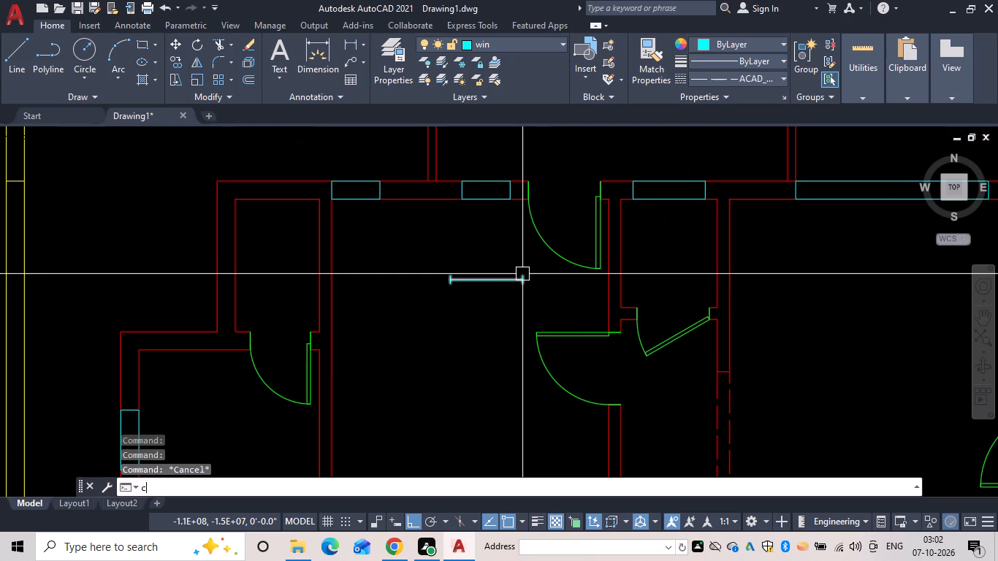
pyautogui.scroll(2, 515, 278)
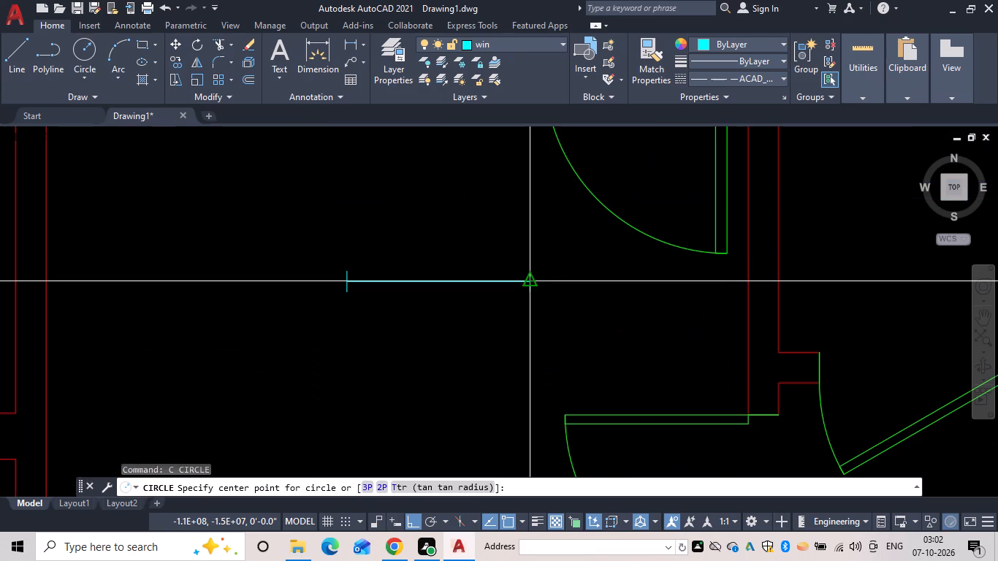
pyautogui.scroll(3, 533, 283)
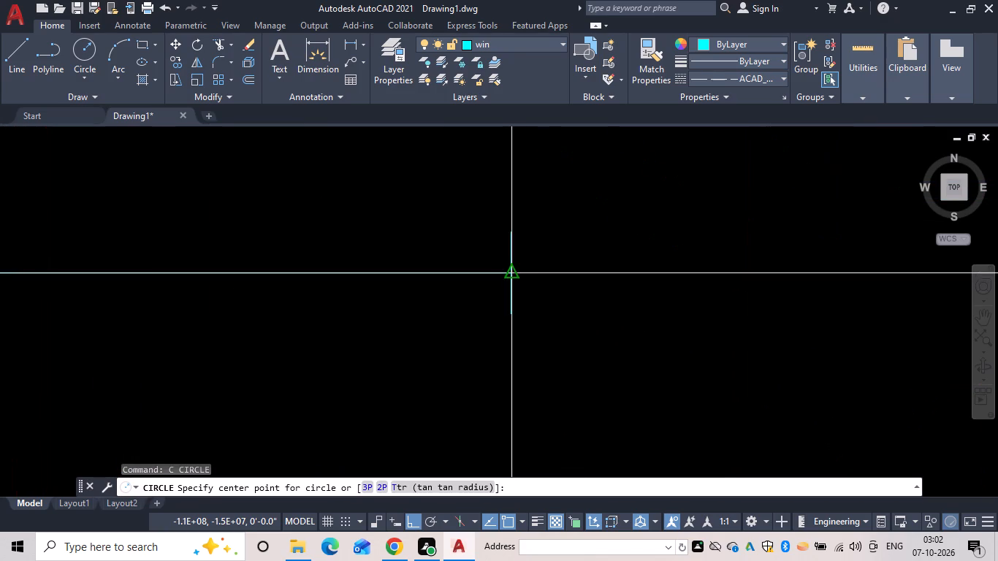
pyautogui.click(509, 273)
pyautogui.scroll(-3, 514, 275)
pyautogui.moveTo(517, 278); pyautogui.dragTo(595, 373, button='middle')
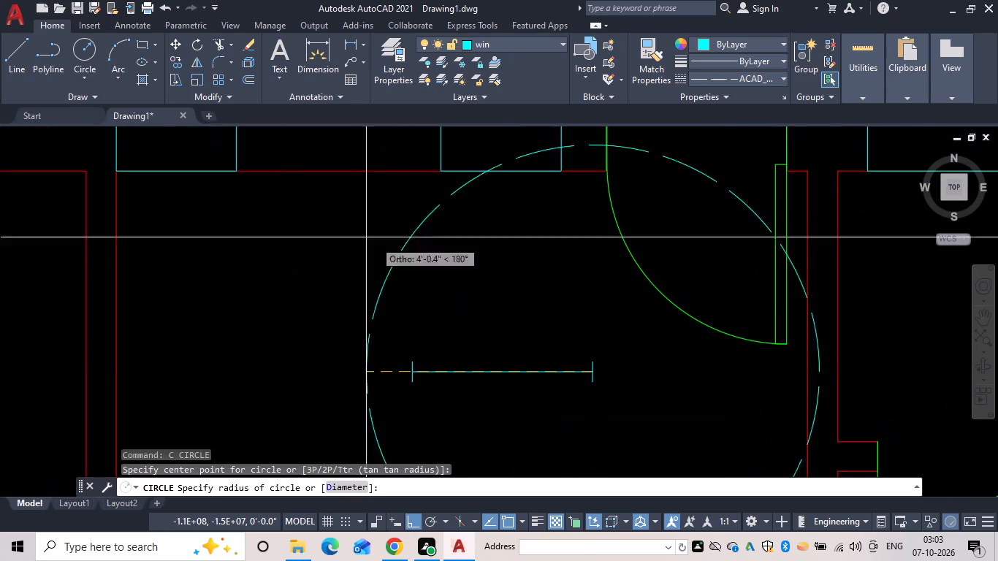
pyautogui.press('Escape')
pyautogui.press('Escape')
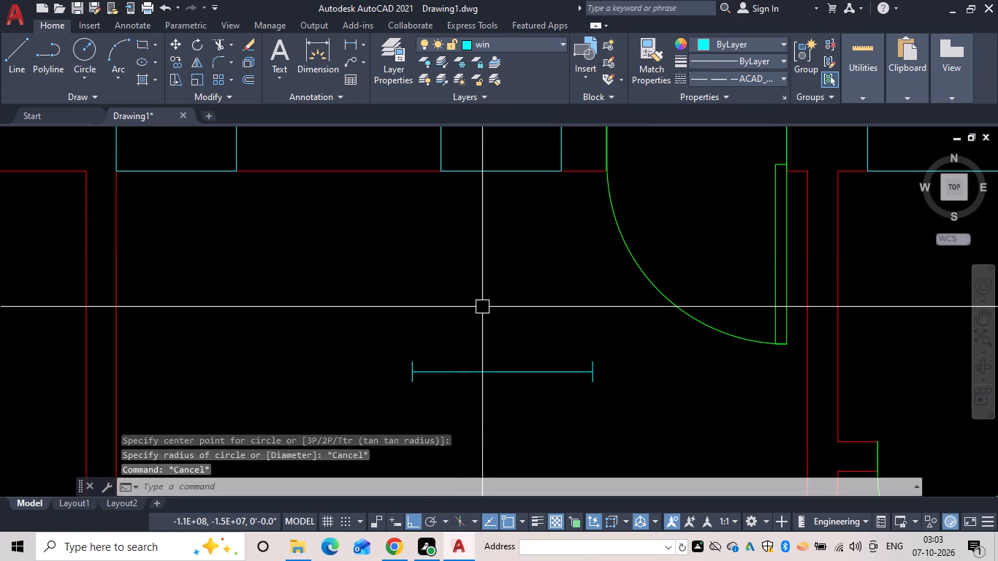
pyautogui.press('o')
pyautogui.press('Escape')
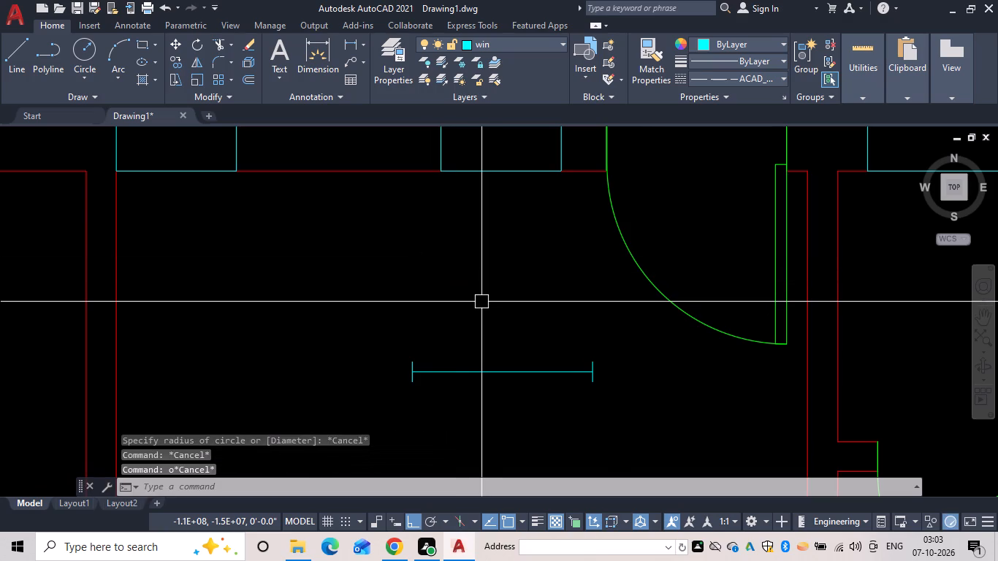
# With the Copy command started, set the current linetype to ByLayer.
pyautogui.write('co')
pyautogui.press('space')
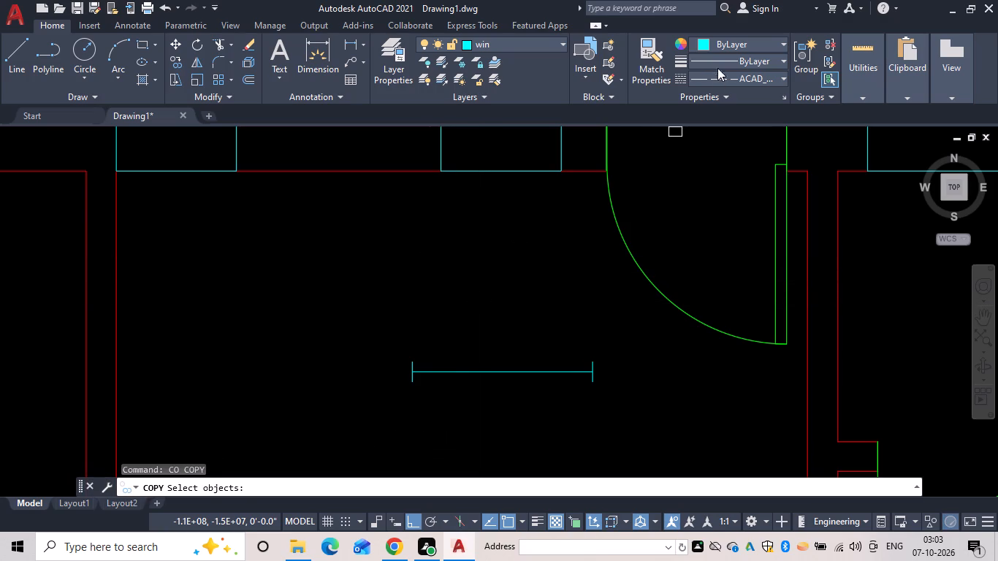
pyautogui.click(747, 79)
pyautogui.click(739, 97)
# Copy the window block from its east end to the east edge midpoints of the north wall's two small windows west of the door.
pyautogui.click(571, 376)
pyautogui.press('space')
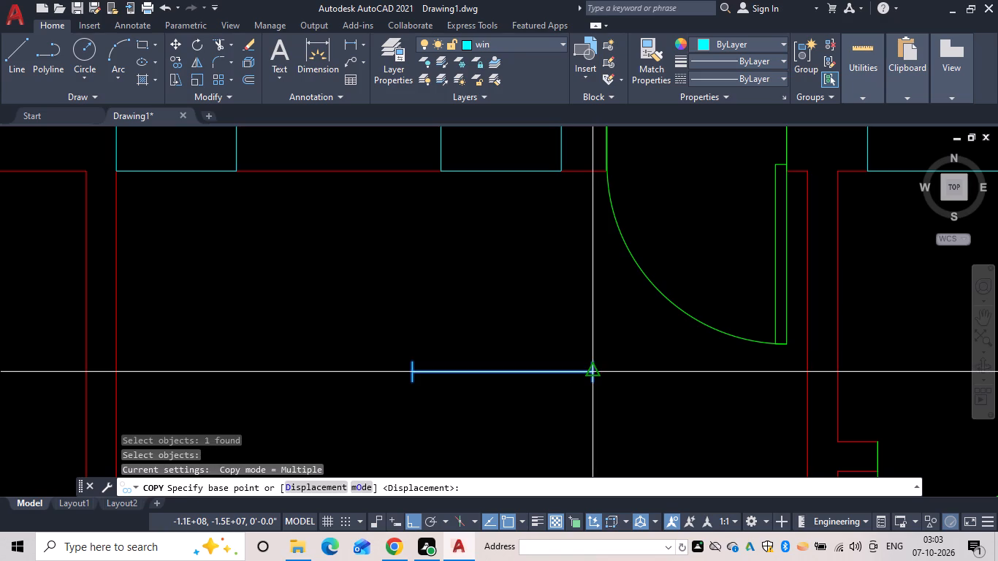
pyautogui.click(593, 374)
pyautogui.scroll(2, 601, 374)
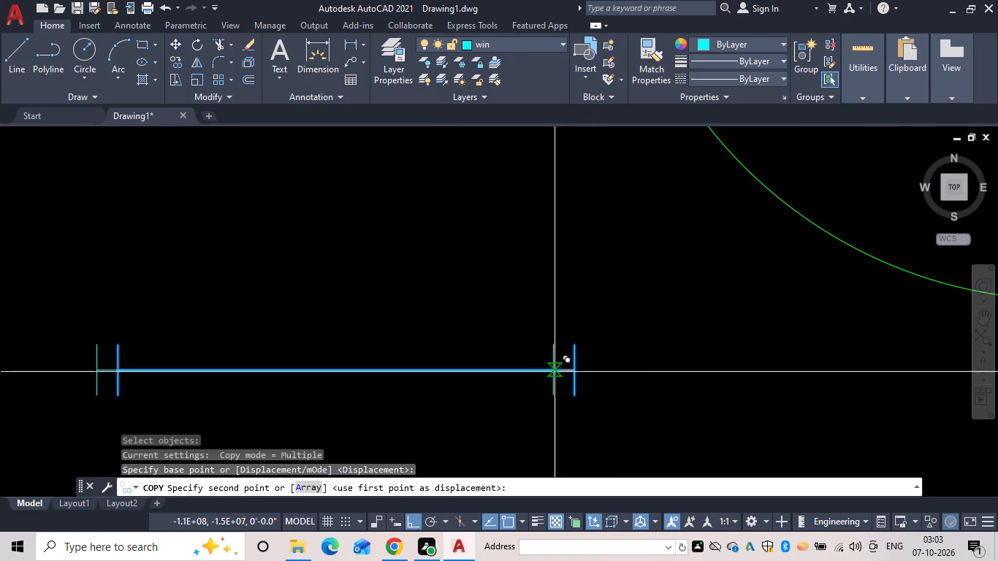
pyautogui.scroll(1, 576, 381)
pyautogui.scroll(-2, 571, 369)
pyautogui.moveTo(571, 370); pyautogui.dragTo(601, 421, button='middle')
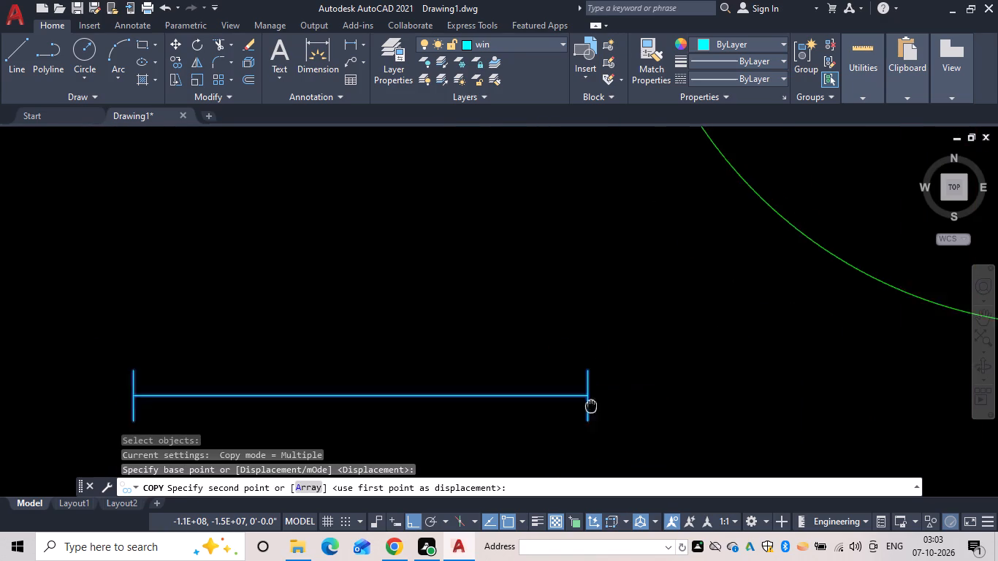
pyautogui.moveTo(601, 421); pyautogui.dragTo(631, 467, button='middle')
pyautogui.scroll(-2, 601, 421)
pyautogui.moveTo(468, 332); pyautogui.dragTo(523, 362, button='middle')
pyautogui.scroll(2, 365, 318)
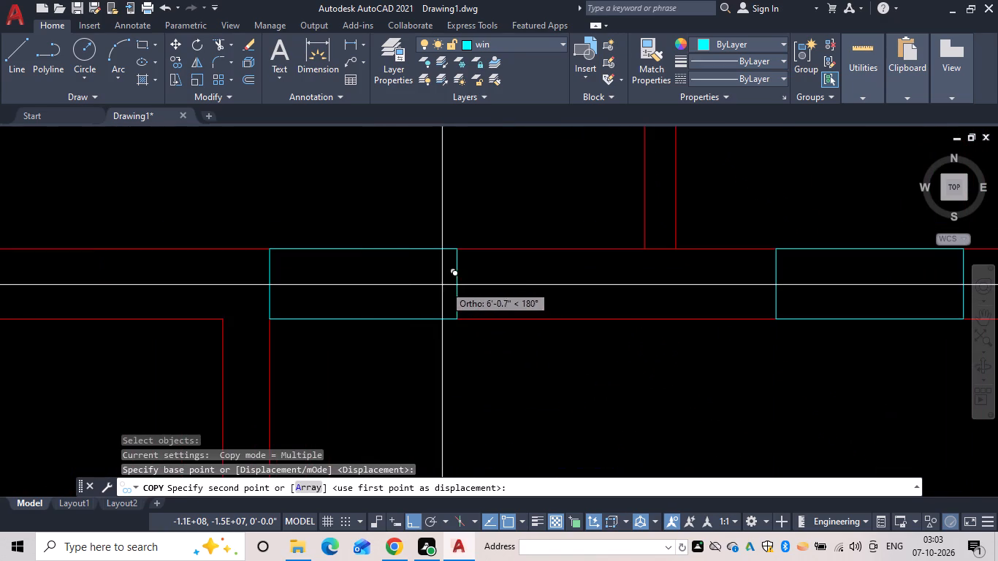
pyautogui.click(457, 283)
pyautogui.moveTo(535, 292); pyautogui.dragTo(135, 299, button='middle')
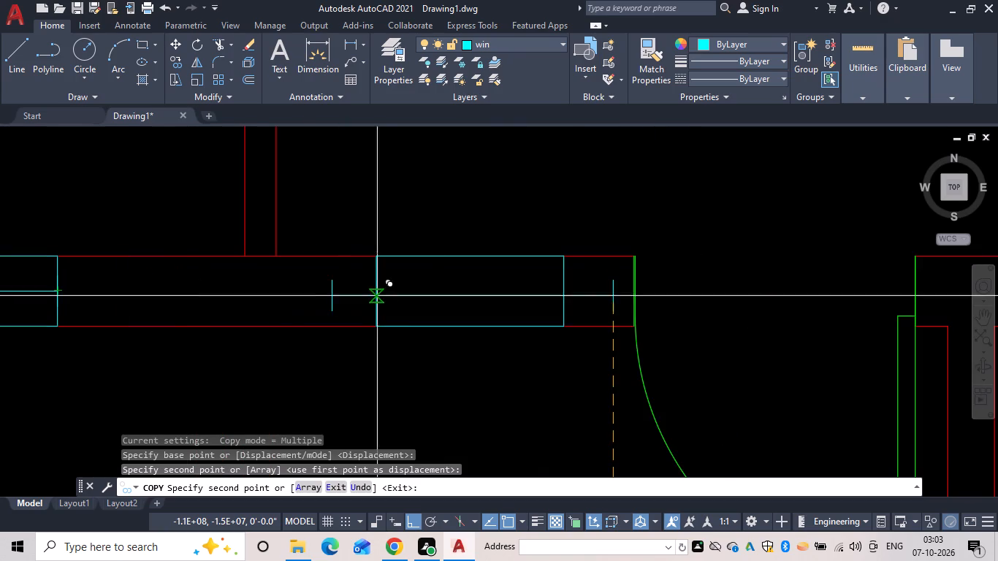
pyautogui.click(564, 290)
# Place further copies at the east edge midpoints of the medium and wide windows in the north wall east of the door.
pyautogui.scroll(-2, 565, 295)
pyautogui.moveTo(561, 296); pyautogui.dragTo(556, 296, button='middle')
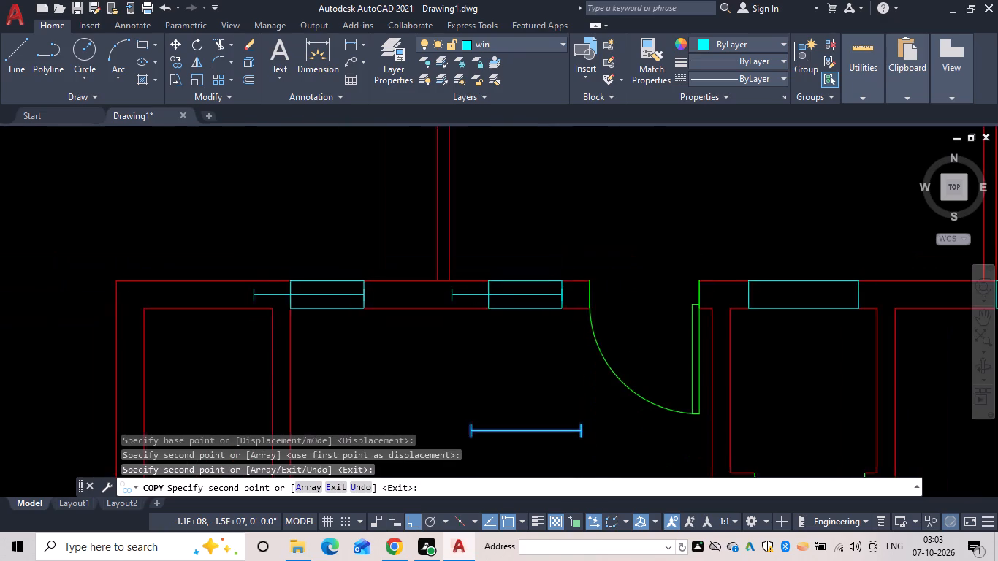
pyautogui.moveTo(556, 296); pyautogui.dragTo(355, 286, button='middle')
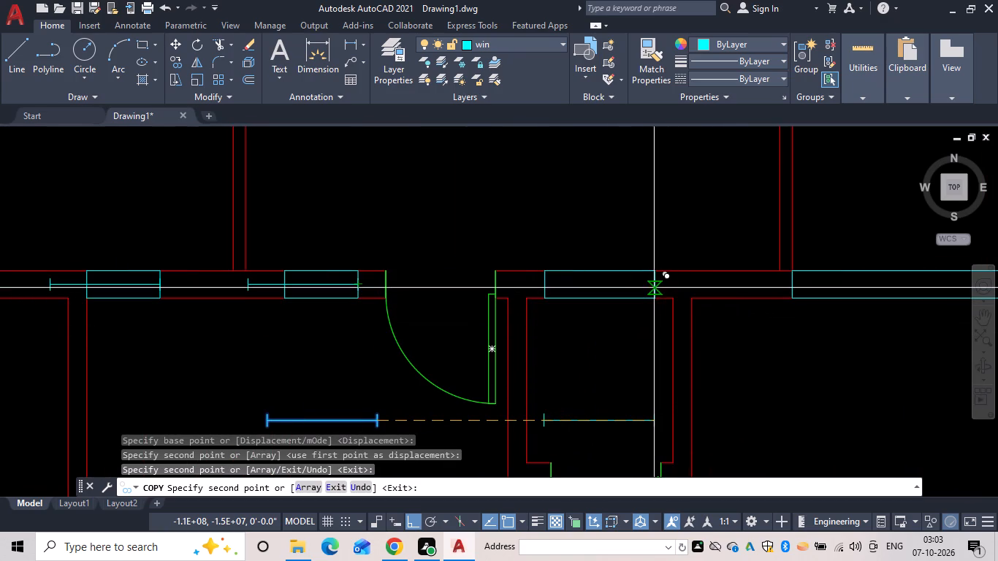
pyautogui.click(655, 284)
pyautogui.moveTo(681, 297); pyautogui.dragTo(324, 306, button='middle')
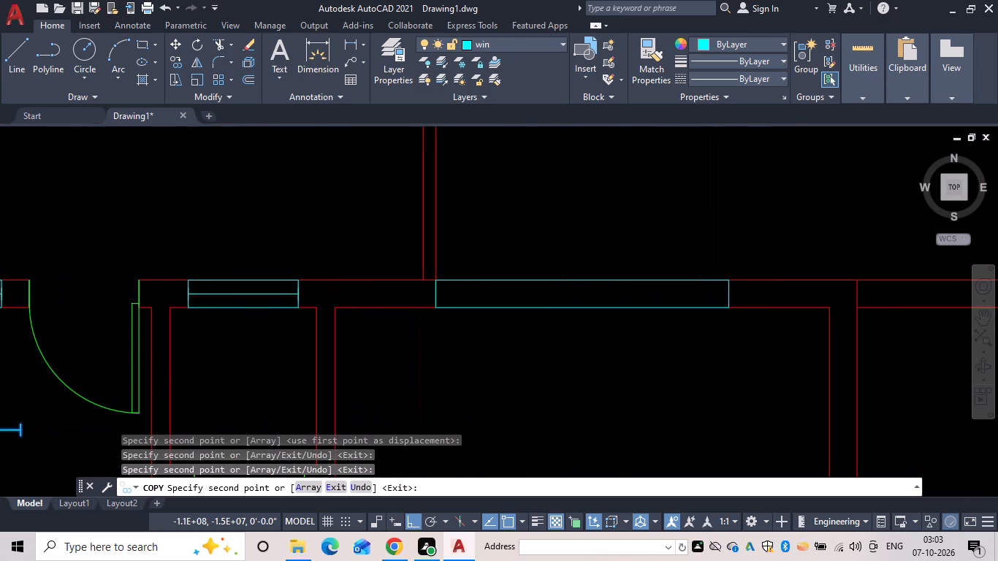
pyautogui.click(728, 294)
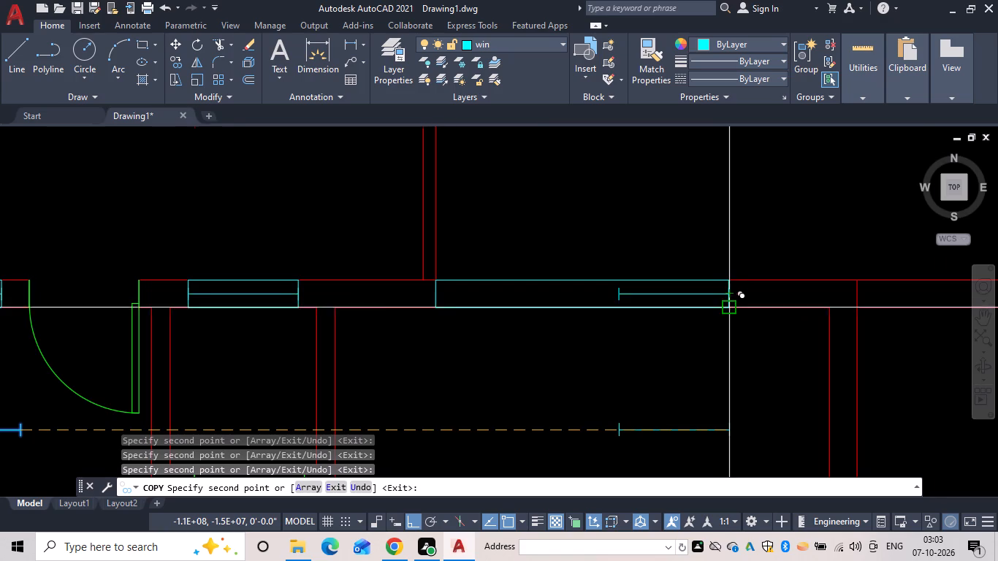
# Place copies at the east edge midpoints of the south wall's wide window and the two small windows below the staircase.
pyautogui.scroll(-1, 725, 313)
pyautogui.moveTo(722, 314); pyautogui.dragTo(381, 314, button='middle')
pyautogui.scroll(-1, 546, 328)
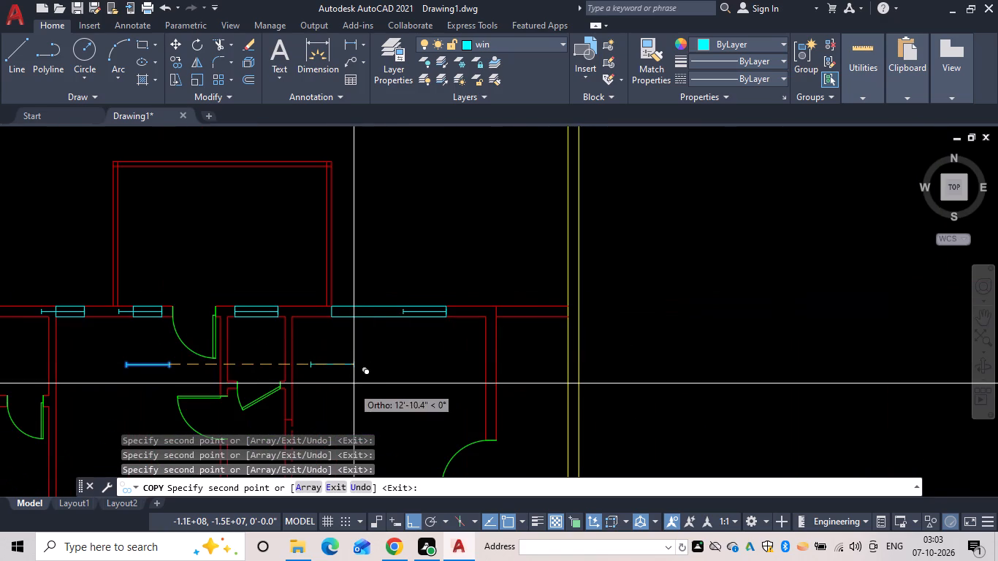
pyautogui.moveTo(349, 386); pyautogui.dragTo(423, 248, button='middle')
pyautogui.scroll(-1, 410, 298)
pyautogui.moveTo(410, 308); pyautogui.dragTo(571, 273, button='middle')
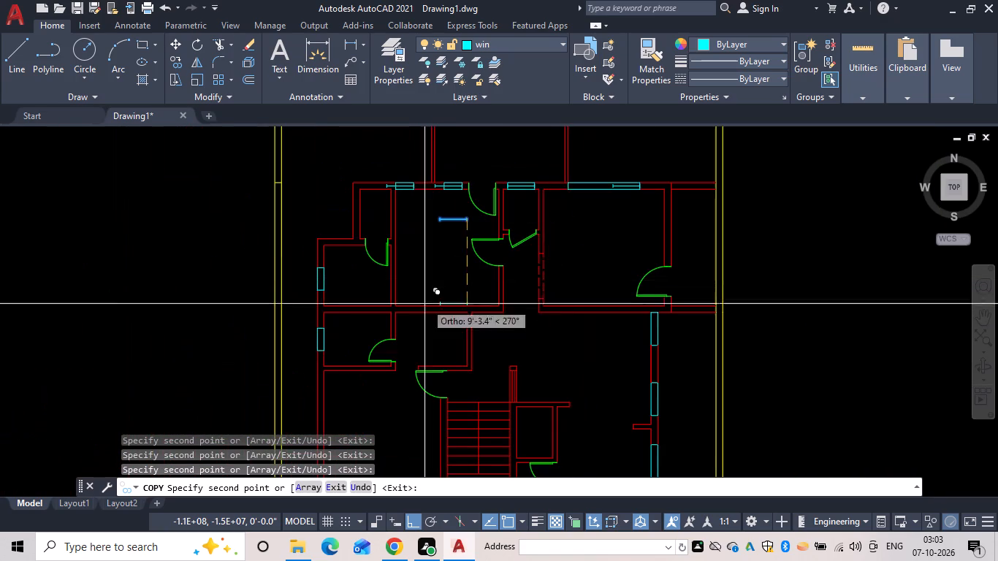
pyautogui.moveTo(424, 309); pyautogui.dragTo(503, 169, button='middle')
pyautogui.scroll(4, 503, 363)
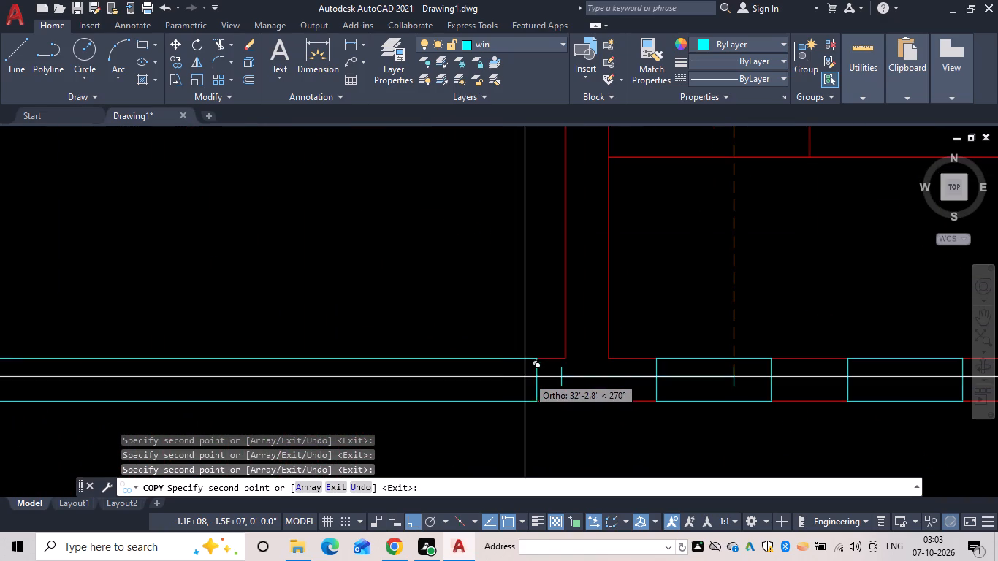
pyautogui.click(536, 379)
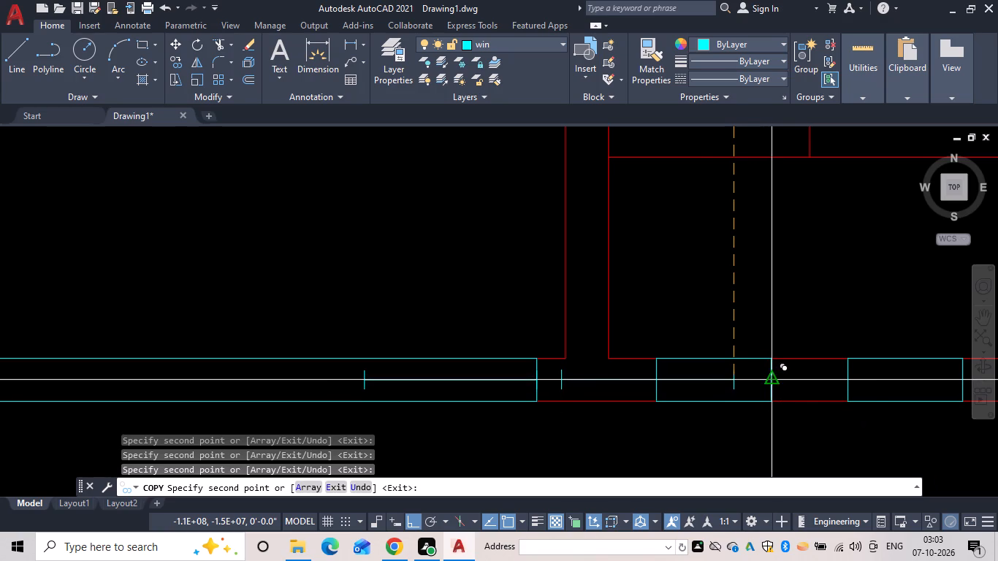
pyautogui.click(771, 379)
pyautogui.moveTo(775, 390); pyautogui.dragTo(436, 329, button='middle')
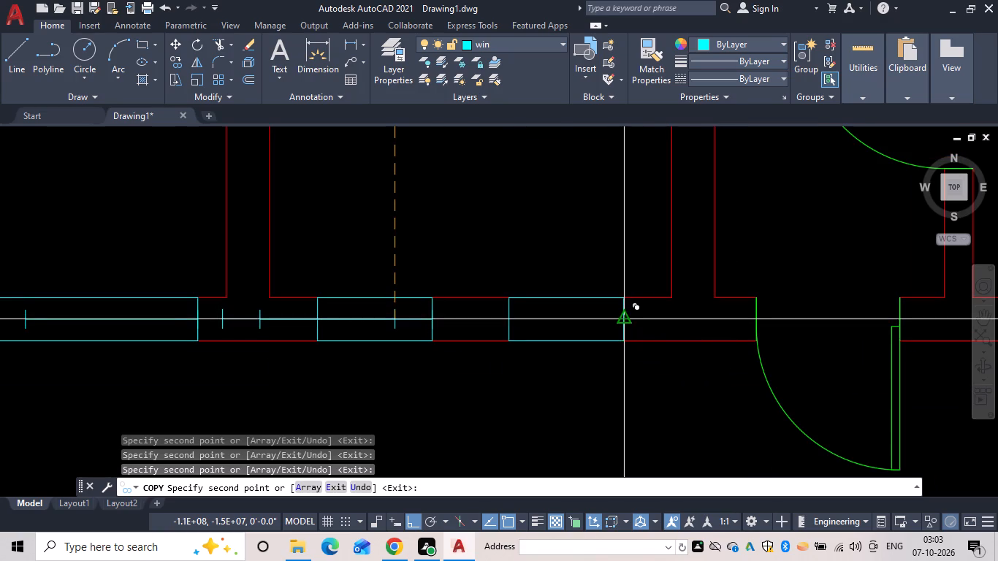
pyautogui.click(624, 321)
# Place a spare copy of the window block just outside the south wall below the staircase and end the copying.
pyautogui.moveTo(658, 333); pyautogui.dragTo(411, 337, button='middle')
pyautogui.scroll(-2, 615, 332)
pyautogui.moveTo(615, 332); pyautogui.dragTo(369, 338, button='middle')
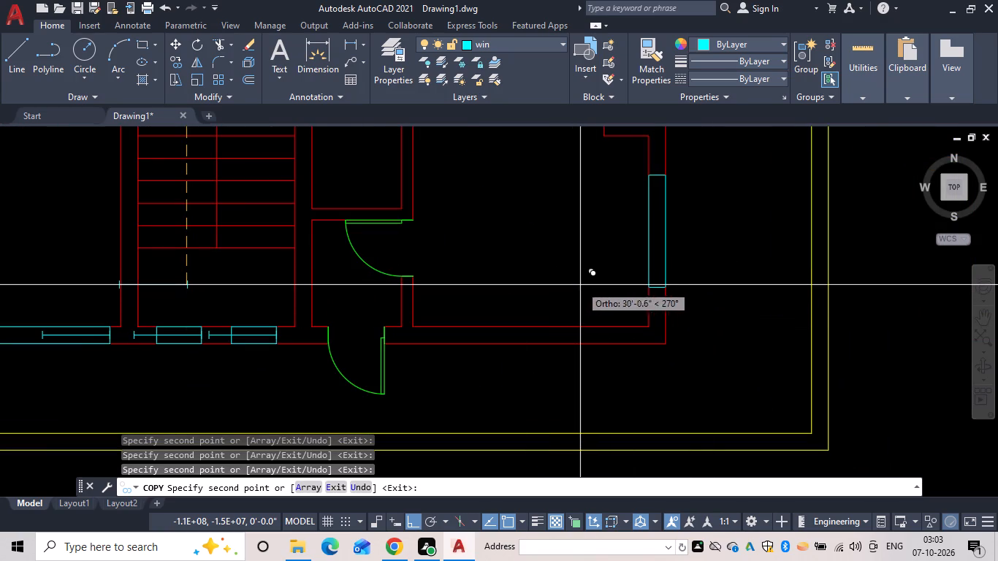
pyautogui.click(556, 380)
pyautogui.press('Escape')
pyautogui.press('Escape')
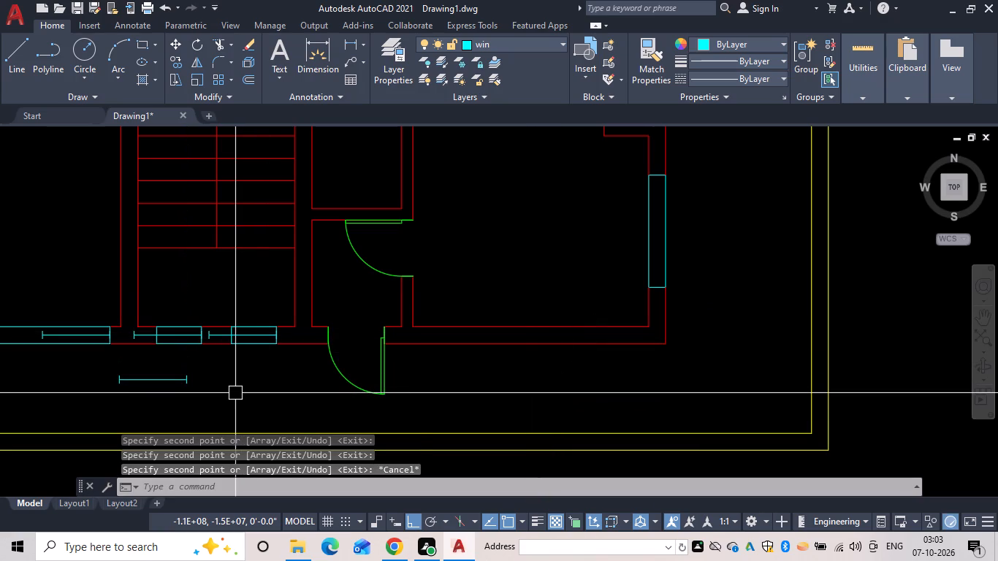
pyautogui.press('Escape')
# Rotate the spare window block outside the south wall by 90° so that it runs north-south.
pyautogui.write('ro')
pyautogui.press('space')
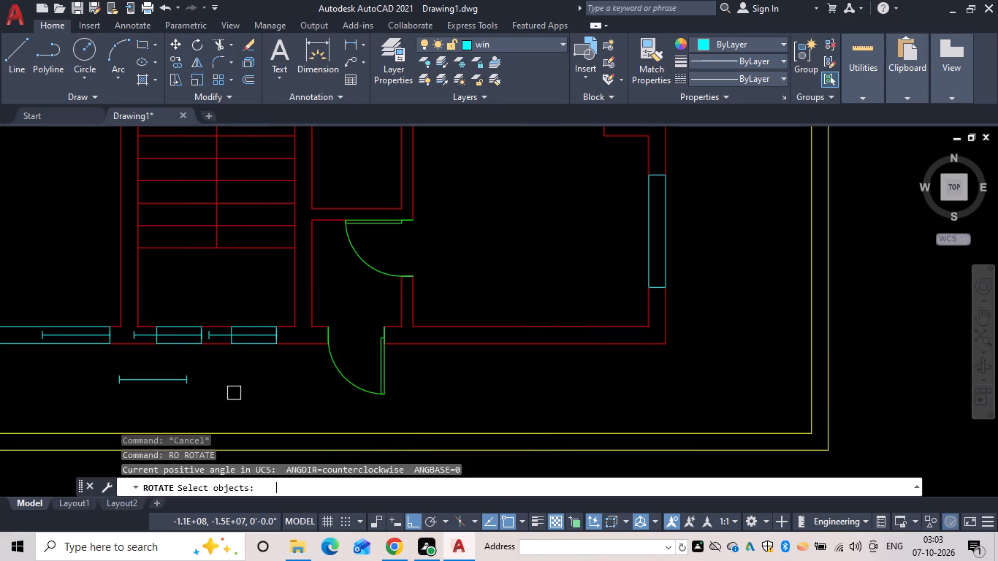
pyautogui.click(187, 381)
pyautogui.press('space')
pyautogui.moveTo(187, 380); pyautogui.dragTo(187, 392)
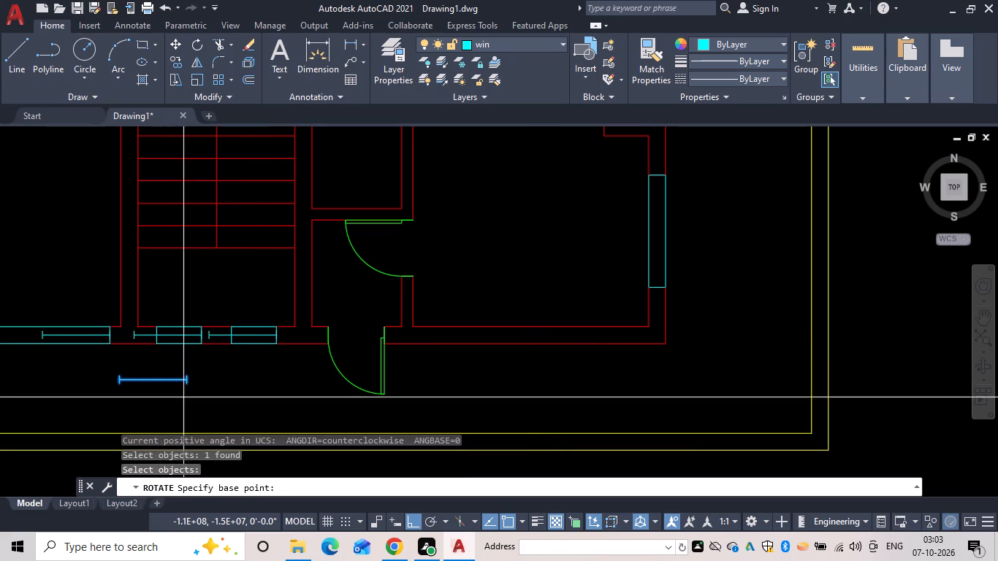
pyautogui.moveTo(187, 383); pyautogui.dragTo(184, 390)
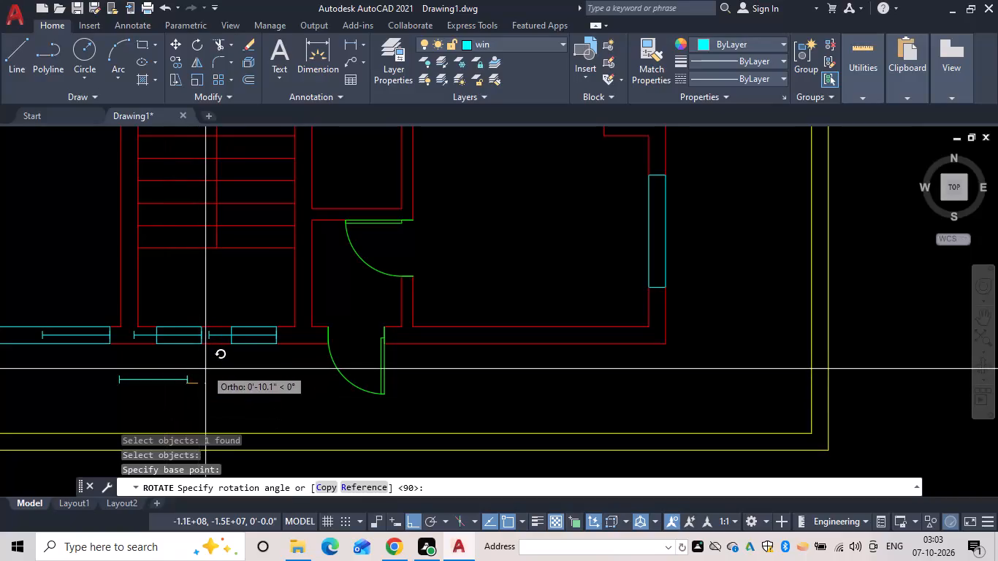
pyautogui.click(187, 392)
pyautogui.press('Escape')
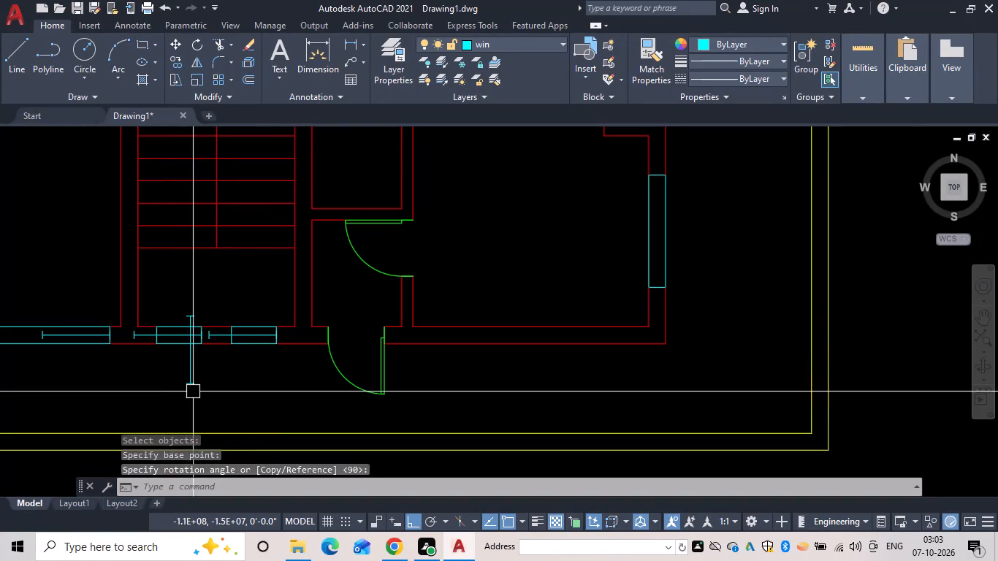
# Copy the rotated window block from its south end to the south edge midpoint of the east wall's southernmost window.
pyautogui.press('c')
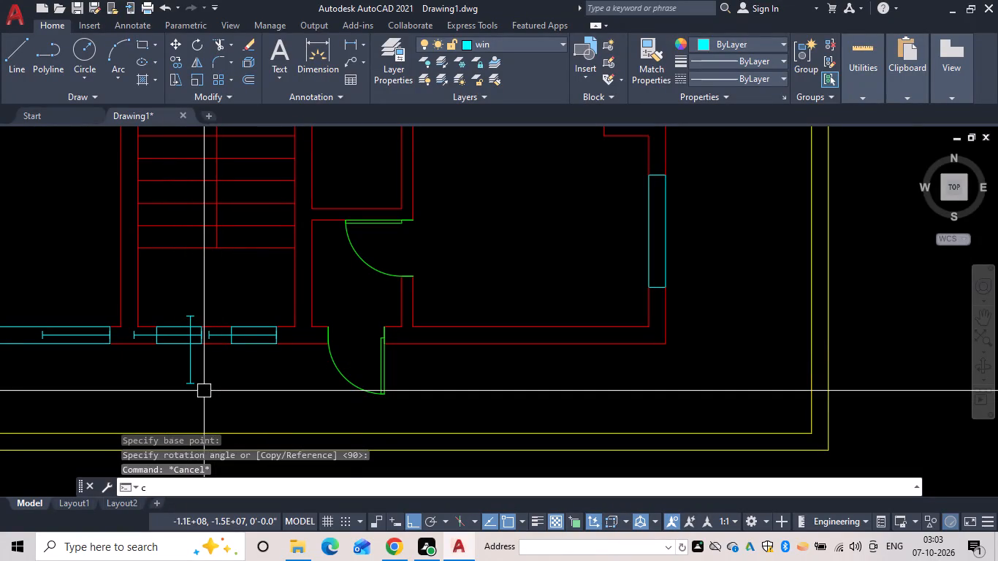
pyautogui.press('Escape')
pyautogui.write('co')
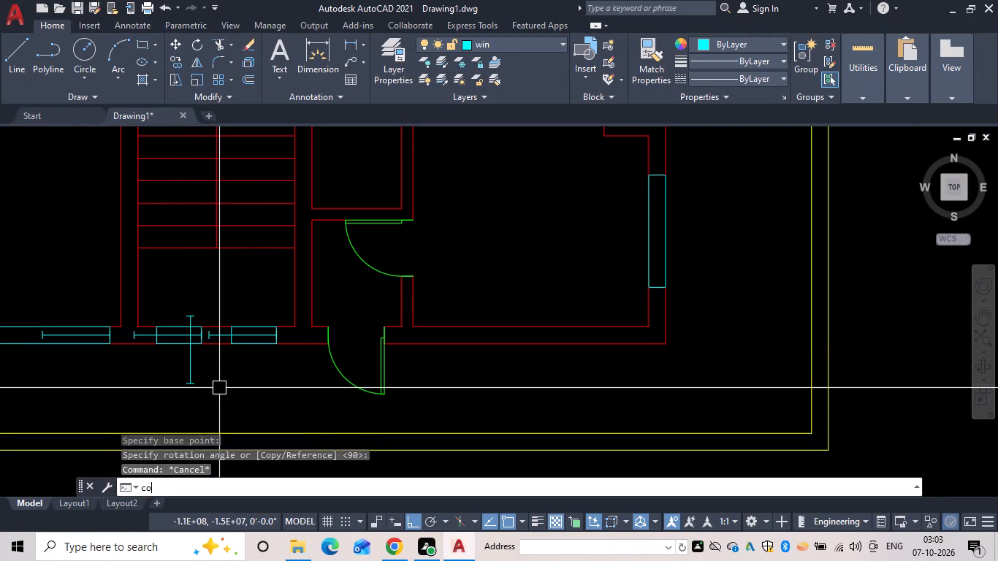
pyautogui.press('space')
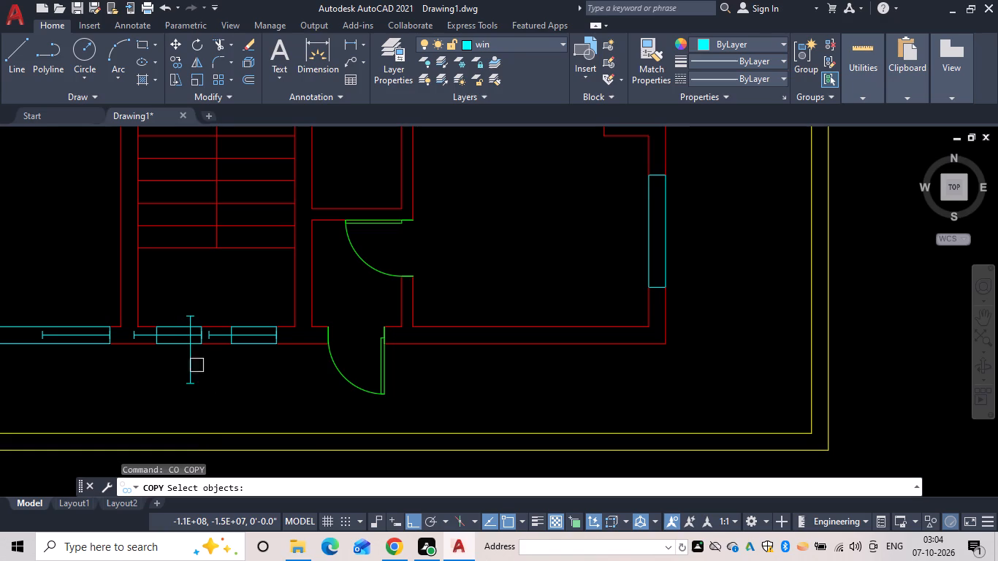
pyautogui.click(197, 365)
pyautogui.press('space')
pyautogui.scroll(2, 193, 393)
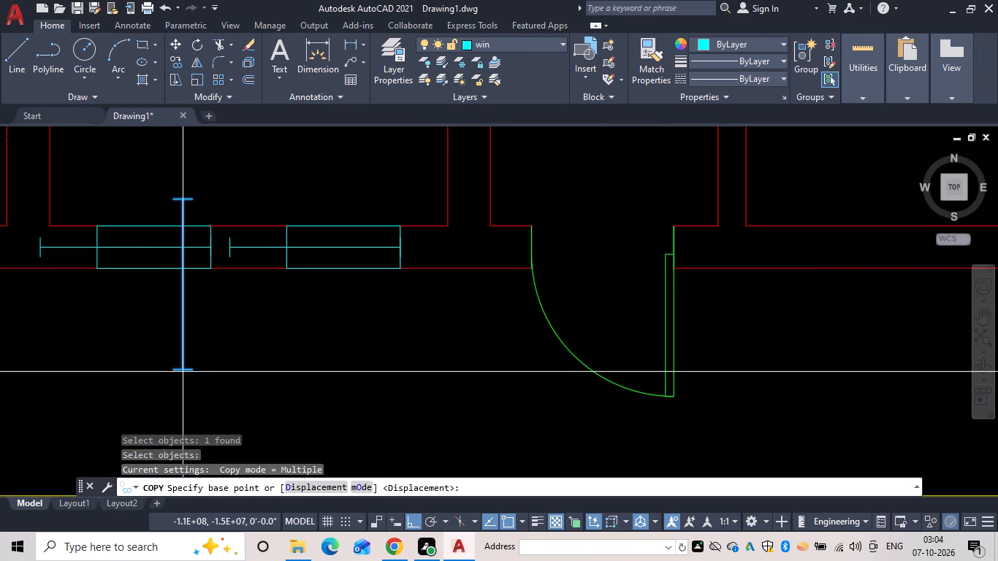
pyautogui.click(183, 371)
pyautogui.scroll(-1, 348, 373)
pyautogui.moveTo(348, 373); pyautogui.dragTo(136, 440, button='middle')
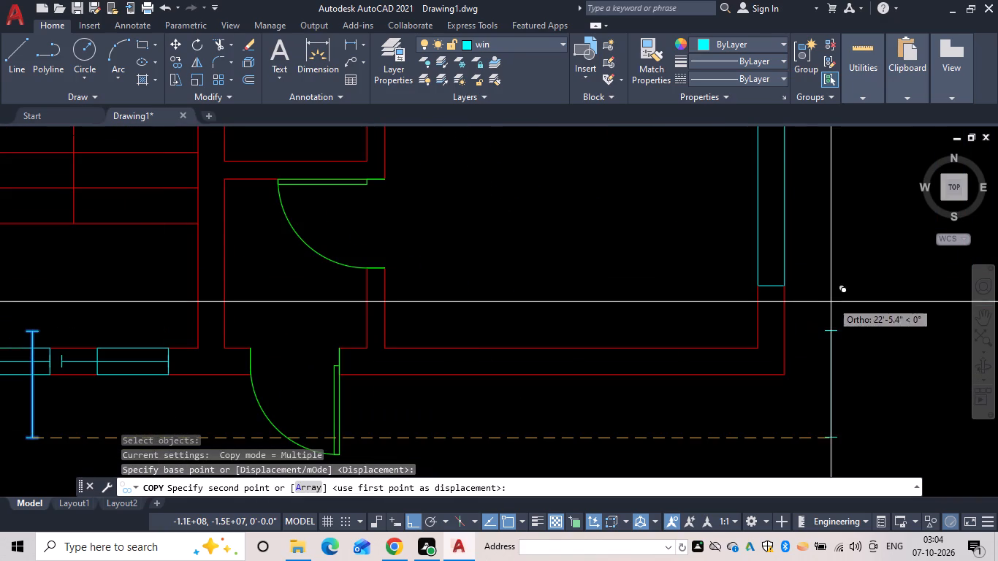
pyautogui.click(772, 287)
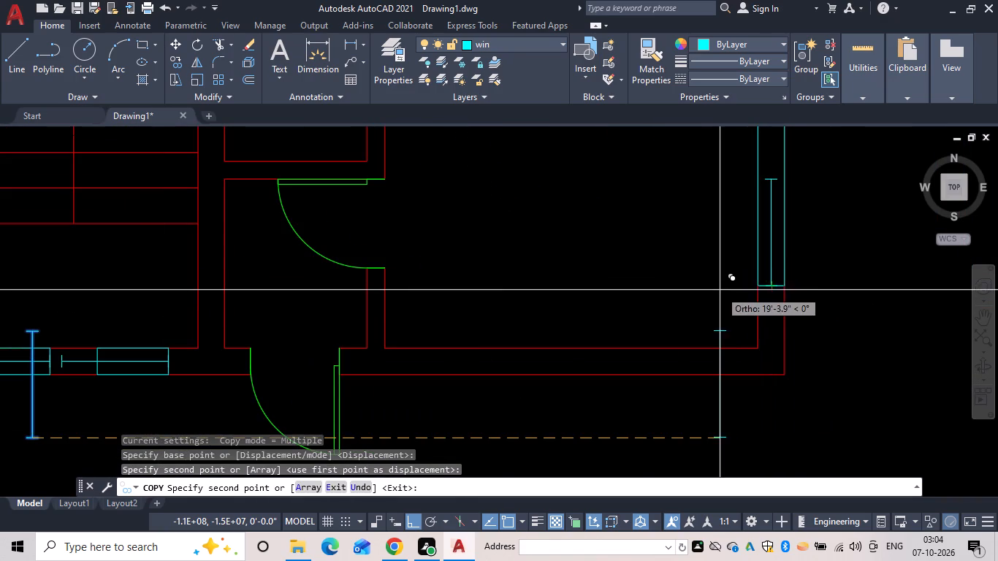
# Place further copies at the south edge midpoints of the middle and northern windows in the east wall.
pyautogui.scroll(-1, 717, 291)
pyautogui.moveTo(717, 293); pyautogui.dragTo(601, 488, button='middle')
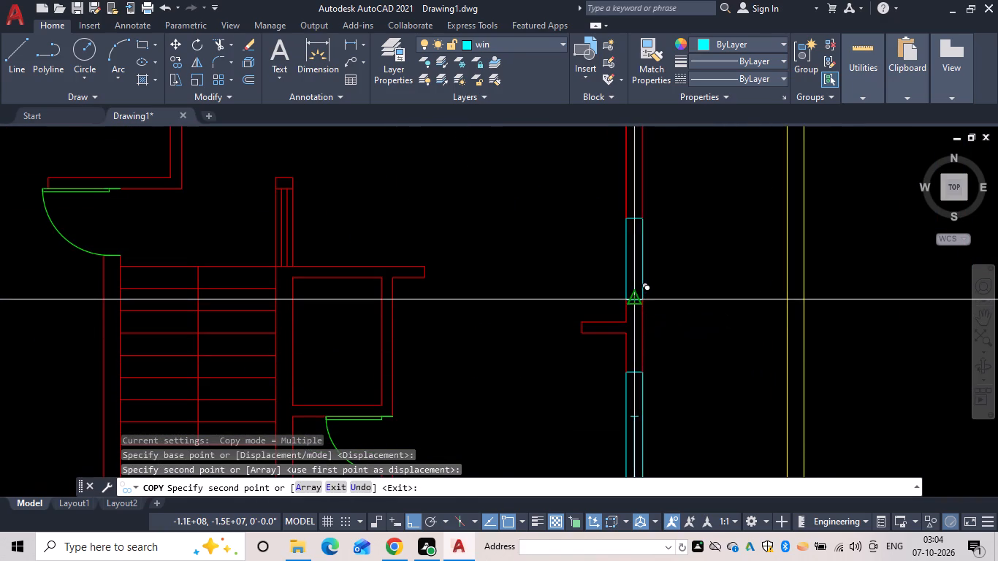
pyautogui.click(635, 301)
pyautogui.moveTo(633, 310); pyautogui.dragTo(627, 494, button='middle')
pyautogui.scroll(-1, 641, 408)
pyautogui.scroll(2, 617, 378)
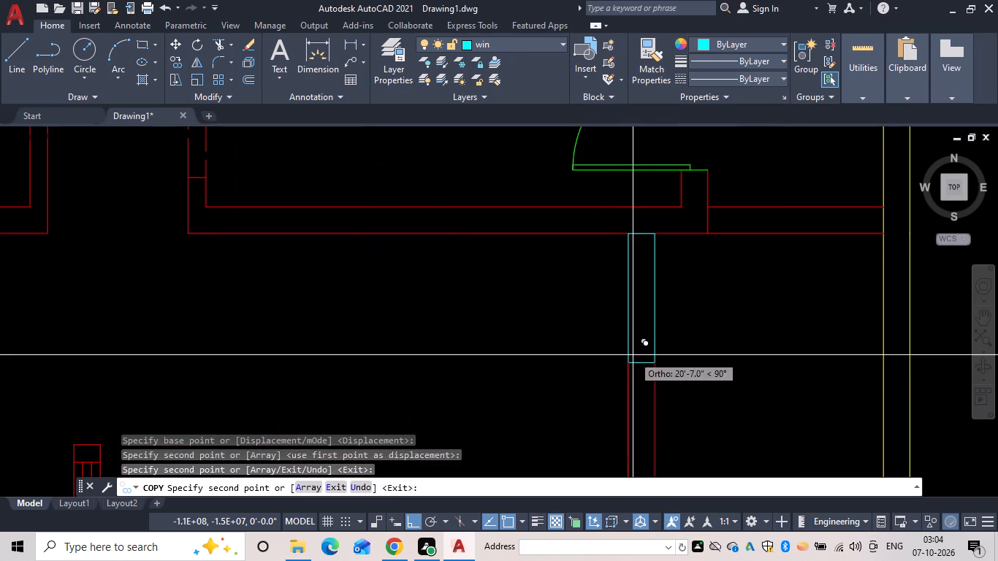
pyautogui.click(642, 364)
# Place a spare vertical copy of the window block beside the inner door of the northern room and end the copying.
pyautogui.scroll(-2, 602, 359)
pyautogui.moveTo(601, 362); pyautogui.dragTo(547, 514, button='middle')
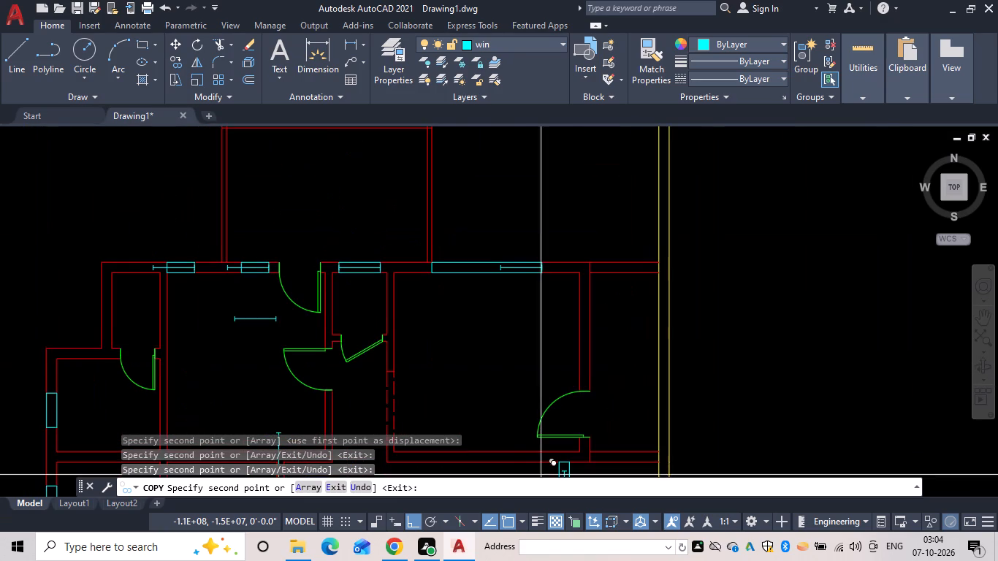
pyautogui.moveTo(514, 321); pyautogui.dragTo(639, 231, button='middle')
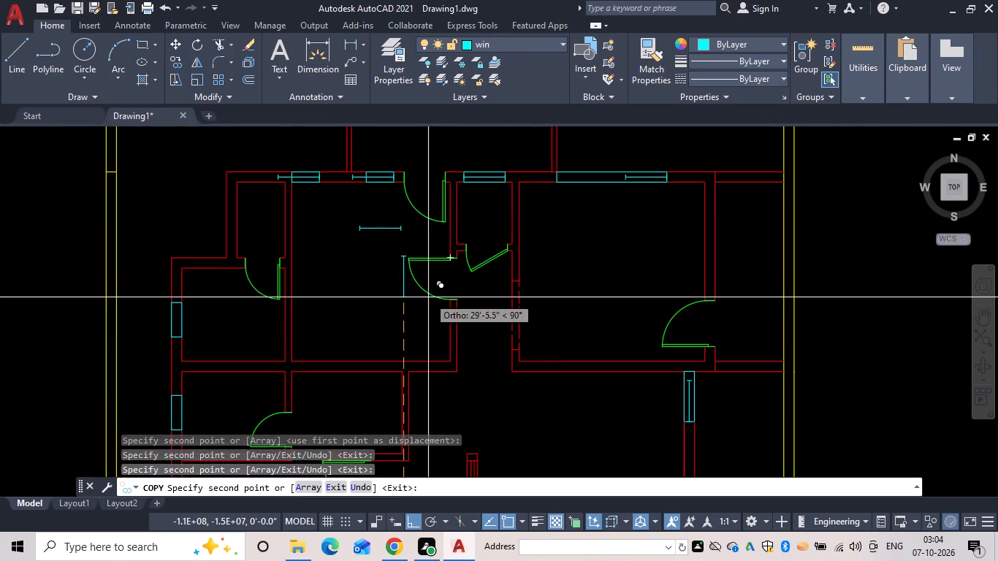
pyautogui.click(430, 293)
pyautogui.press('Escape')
# Erase the rotated window block crossing the south wall below the staircase.
pyautogui.scroll(-2, 506, 373)
pyautogui.moveTo(503, 372); pyautogui.dragTo(563, 202, button='middle')
pyautogui.press('Escape')
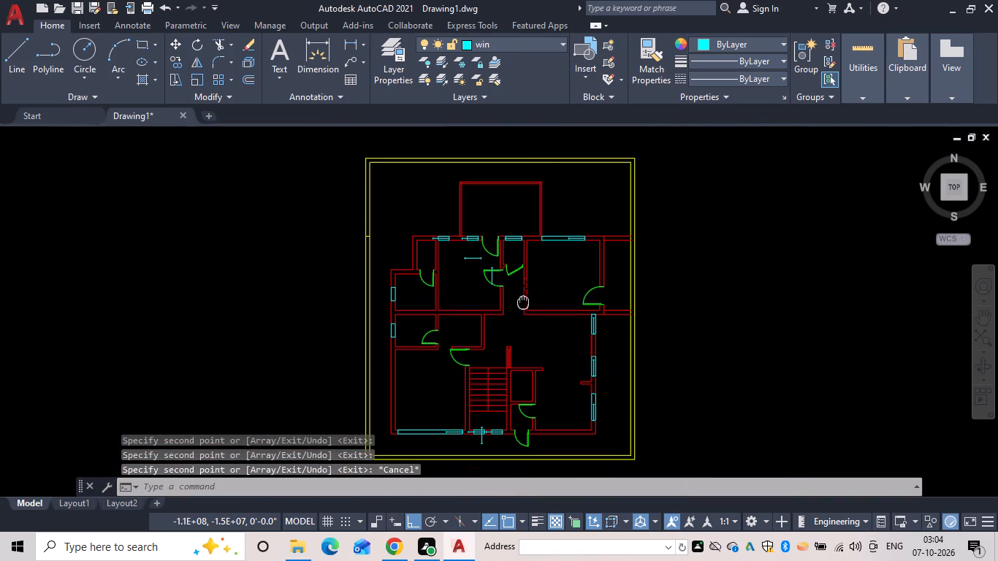
pyautogui.click(529, 333)
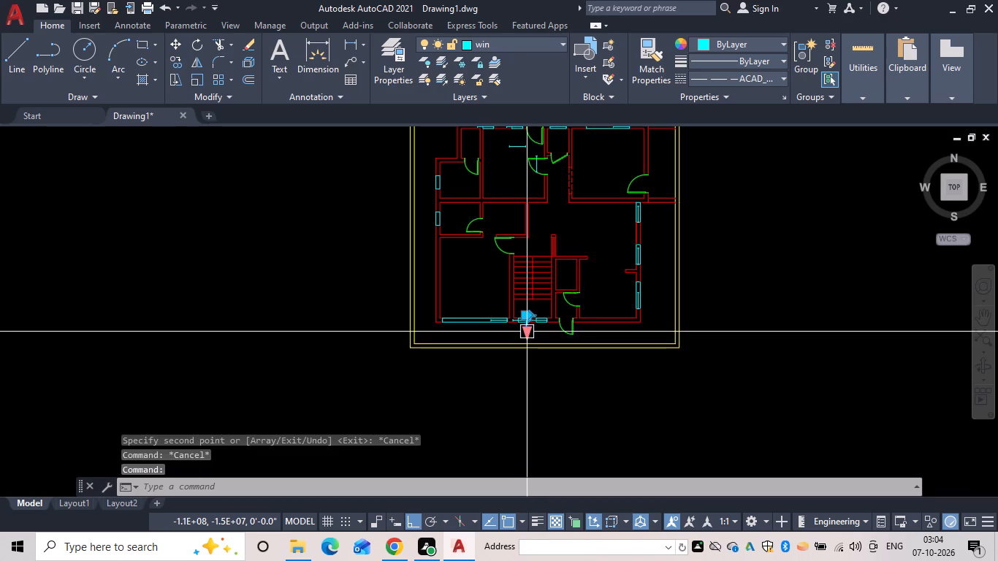
pyautogui.write('e')
pyautogui.press('space')
# Erase the loose horizontal and vertical window blocks inside the northern room.
pyautogui.scroll(-2, 532, 332)
pyautogui.moveTo(533, 333); pyautogui.dragTo(495, 436, button='middle')
pyautogui.scroll(3, 495, 369)
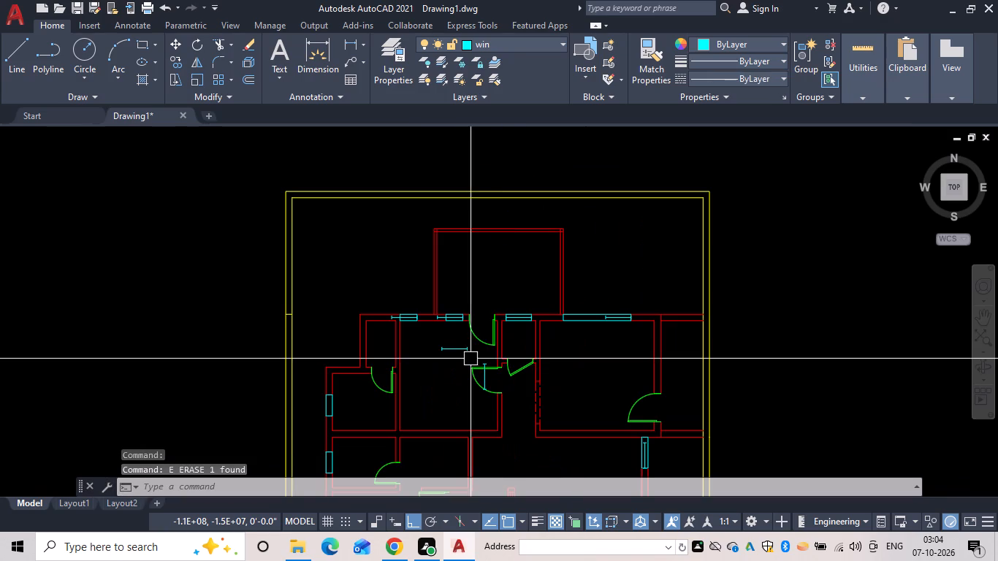
pyautogui.click(462, 355)
pyautogui.scroll(2, 485, 373)
pyautogui.click(478, 379)
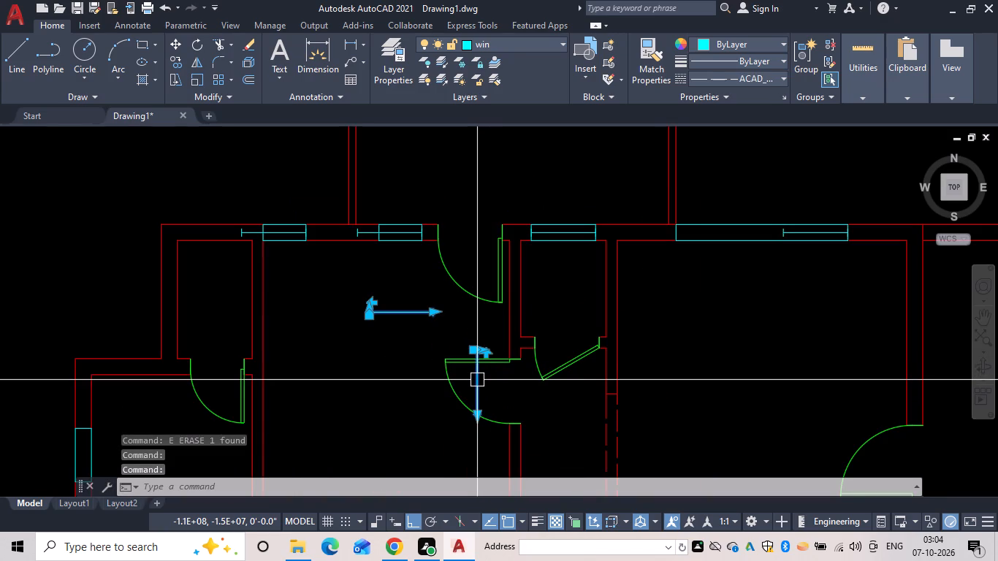
pyautogui.press('e')
pyautogui.press('space')
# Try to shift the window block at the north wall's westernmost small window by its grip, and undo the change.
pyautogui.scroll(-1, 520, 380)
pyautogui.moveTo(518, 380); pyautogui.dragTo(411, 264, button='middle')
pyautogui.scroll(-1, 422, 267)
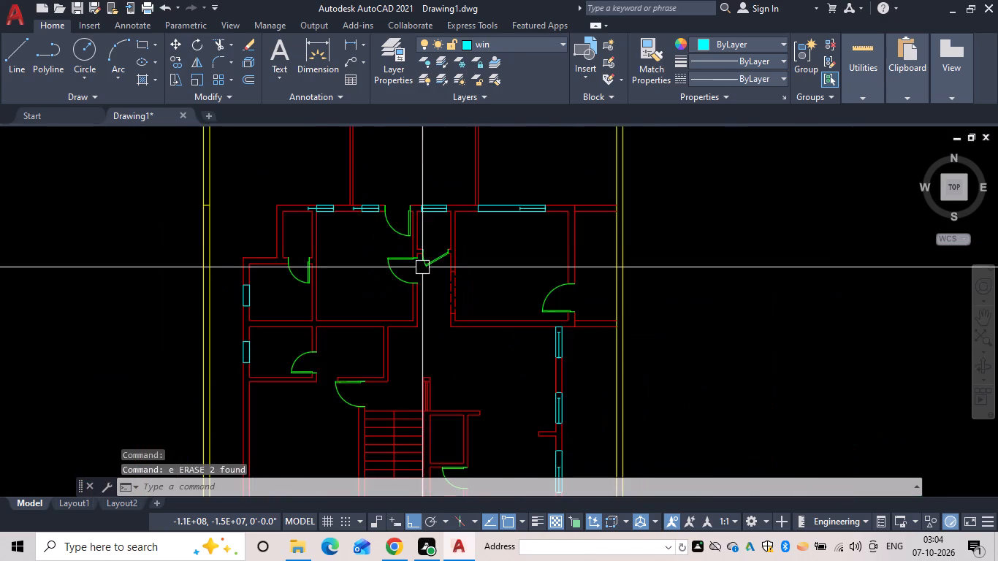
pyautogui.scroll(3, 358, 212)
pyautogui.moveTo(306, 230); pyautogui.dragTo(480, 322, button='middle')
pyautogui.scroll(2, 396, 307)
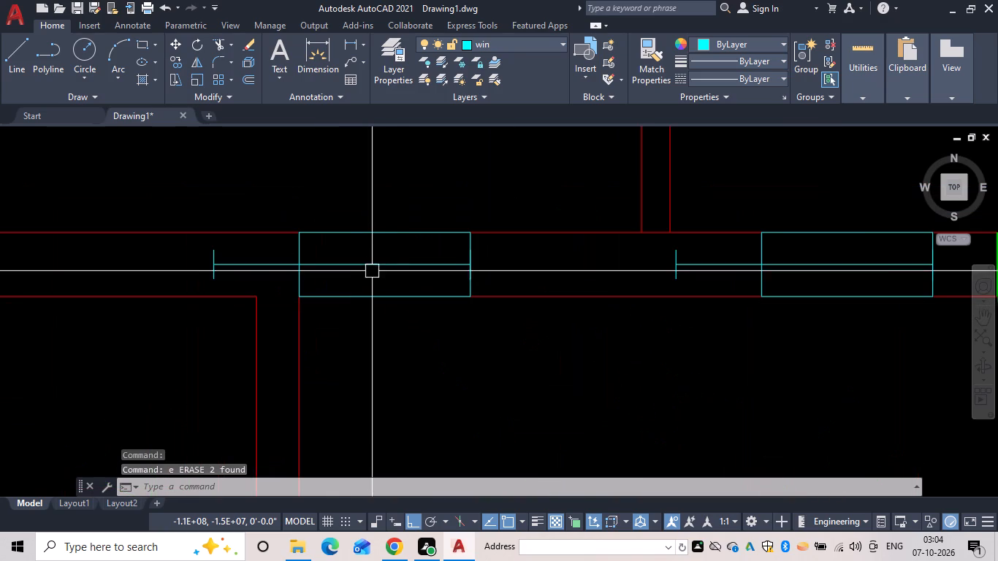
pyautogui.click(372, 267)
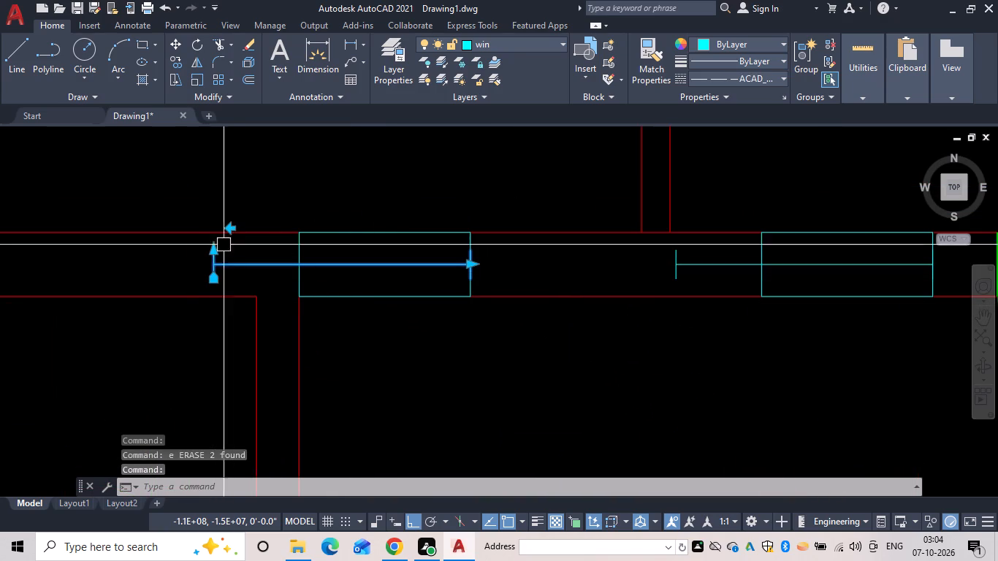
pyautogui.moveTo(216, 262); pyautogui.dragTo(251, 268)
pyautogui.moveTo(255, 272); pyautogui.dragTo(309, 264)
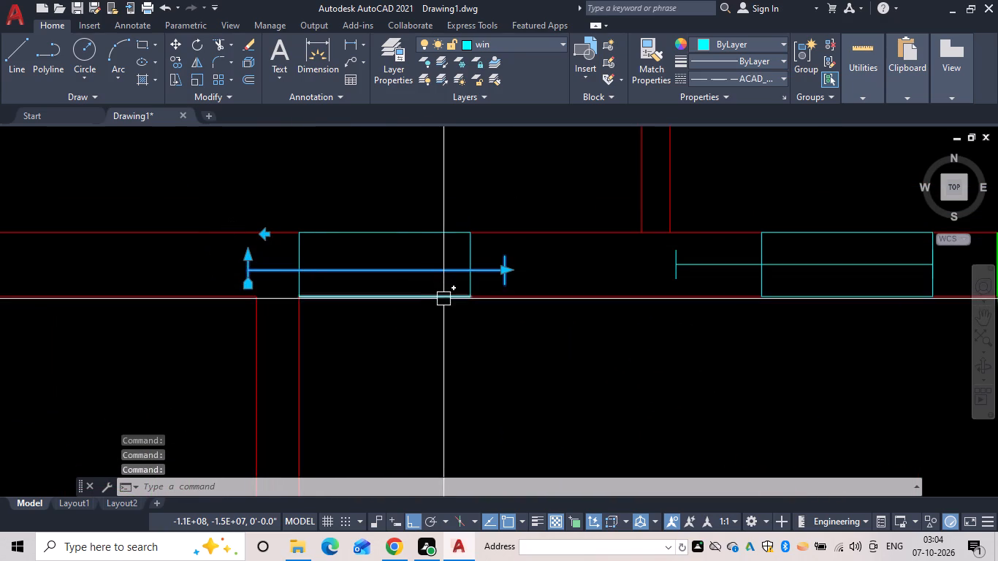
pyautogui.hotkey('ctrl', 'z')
# Flip the window block at the north wall's westernmost small window so that it extends west from its insertion point.
pyautogui.click(426, 264)
pyautogui.scroll(3, 454, 277)
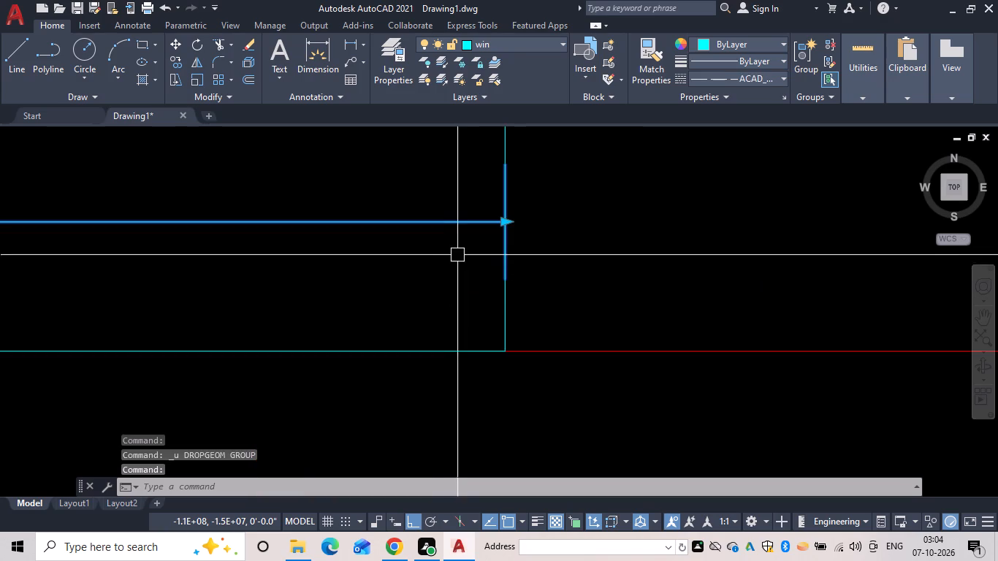
pyautogui.scroll(-3, 446, 260)
pyautogui.click(226, 220)
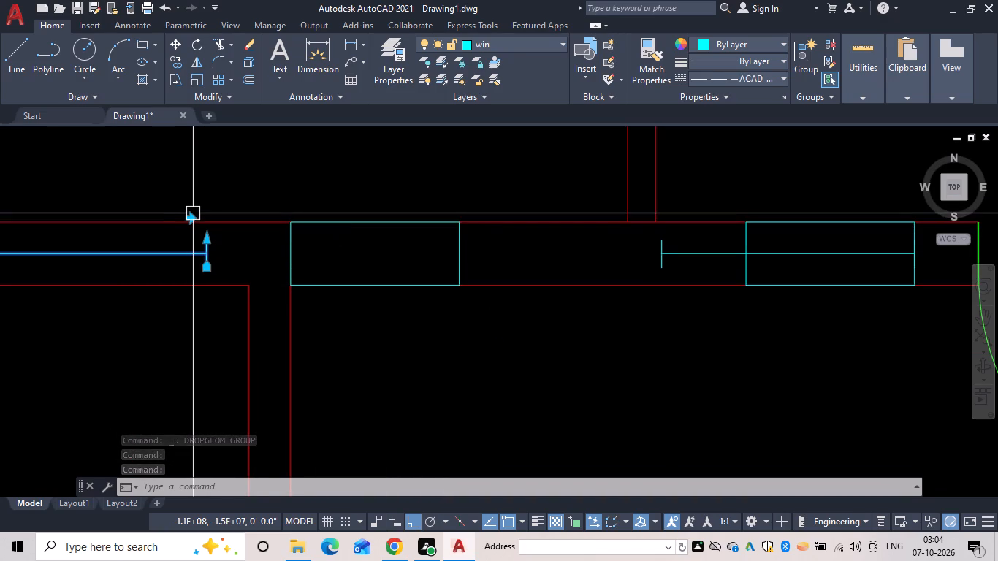
pyautogui.click(193, 213)
pyautogui.moveTo(214, 170); pyautogui.dragTo(492, 186, button='middle')
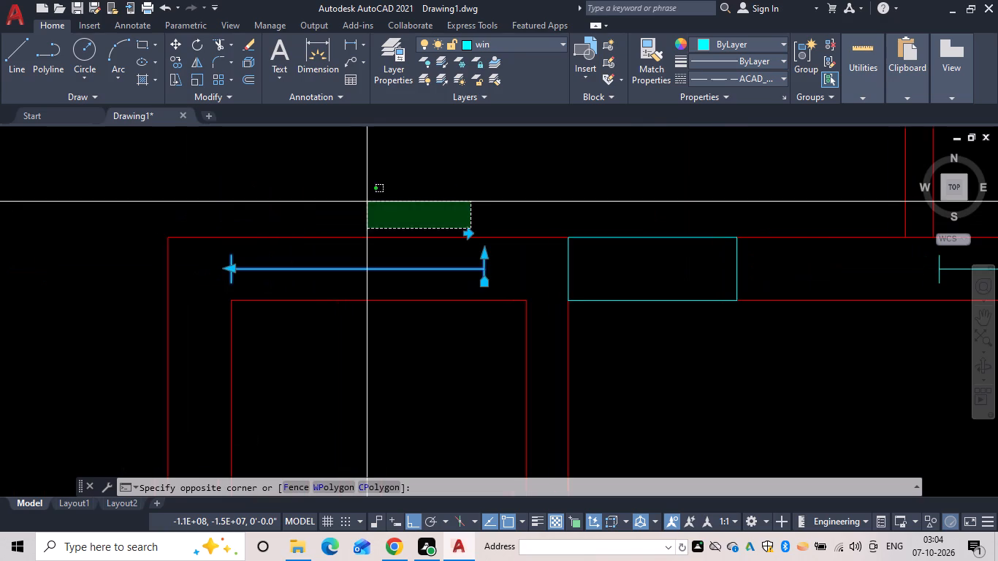
pyautogui.click(362, 200)
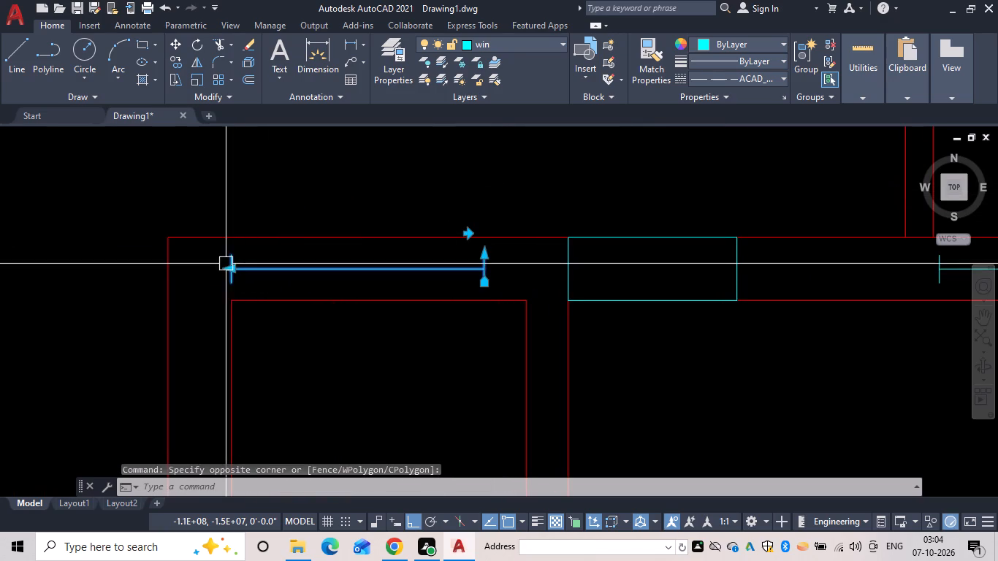
# Shorten the flipped window block from its west end to match the width of the small window.
pyautogui.click(230, 267)
pyautogui.click(230, 267)
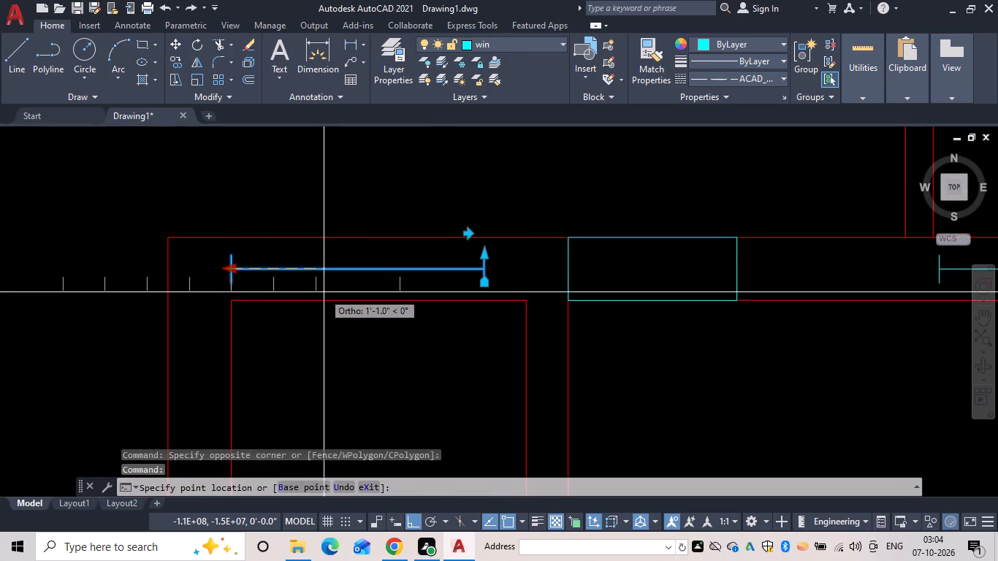
pyautogui.click(317, 286)
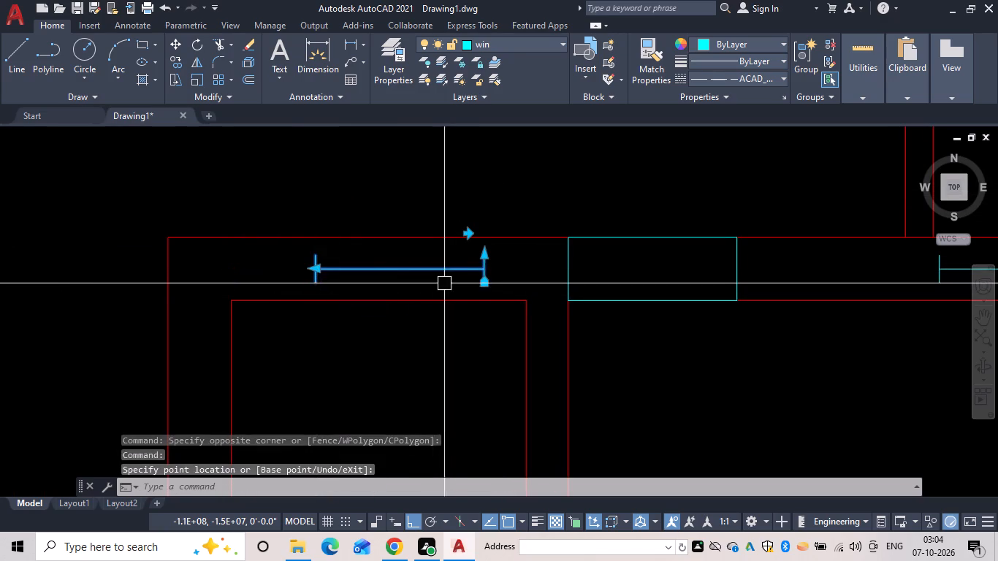
pyautogui.press('Escape')
# Move the shortened window block from its east end to the east edge midpoint of the north wall's westernmost small window.
pyautogui.press('m')
pyautogui.press('space')
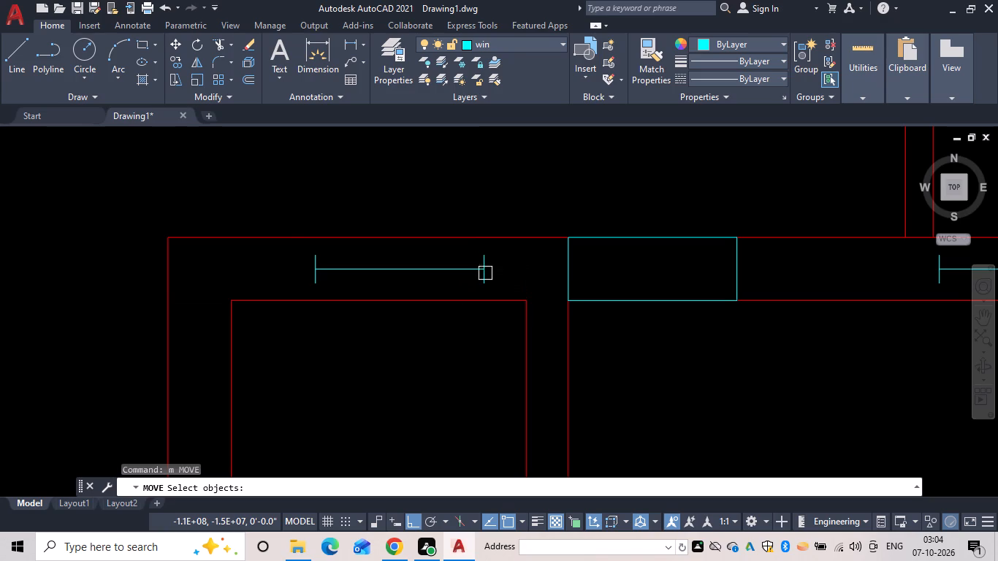
pyautogui.click(485, 273)
pyautogui.press('space')
pyautogui.click(483, 270)
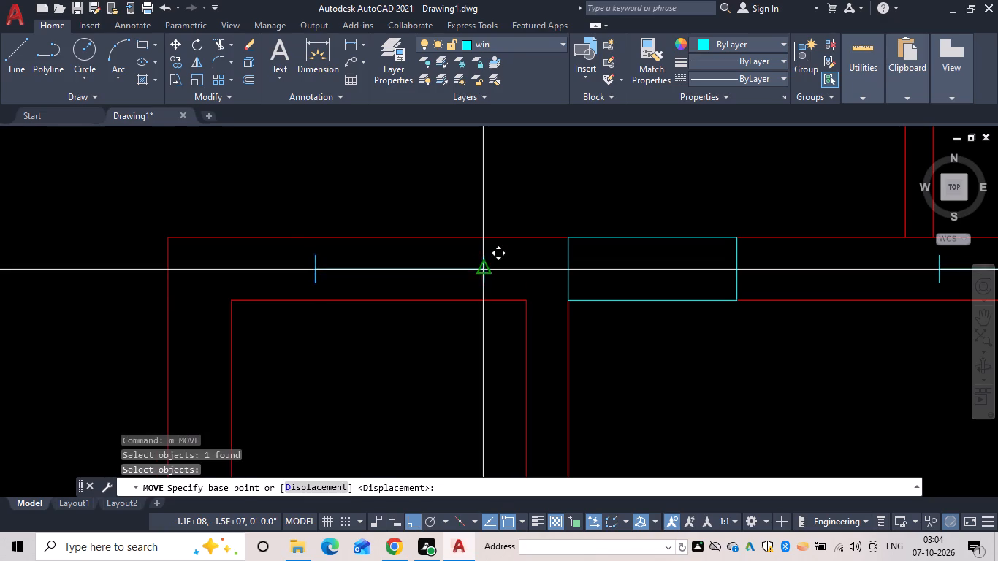
pyautogui.click(736, 267)
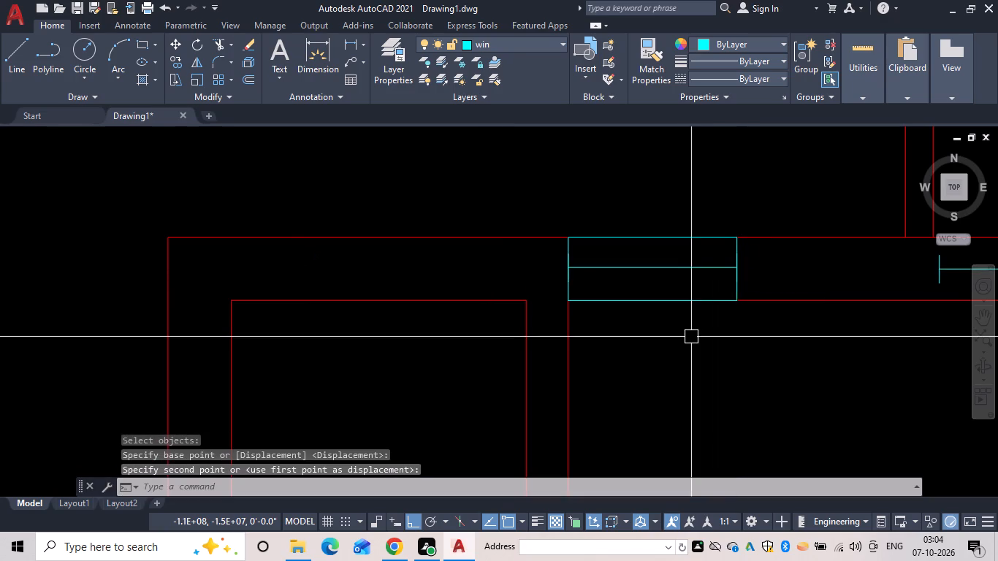
pyautogui.press('Escape')
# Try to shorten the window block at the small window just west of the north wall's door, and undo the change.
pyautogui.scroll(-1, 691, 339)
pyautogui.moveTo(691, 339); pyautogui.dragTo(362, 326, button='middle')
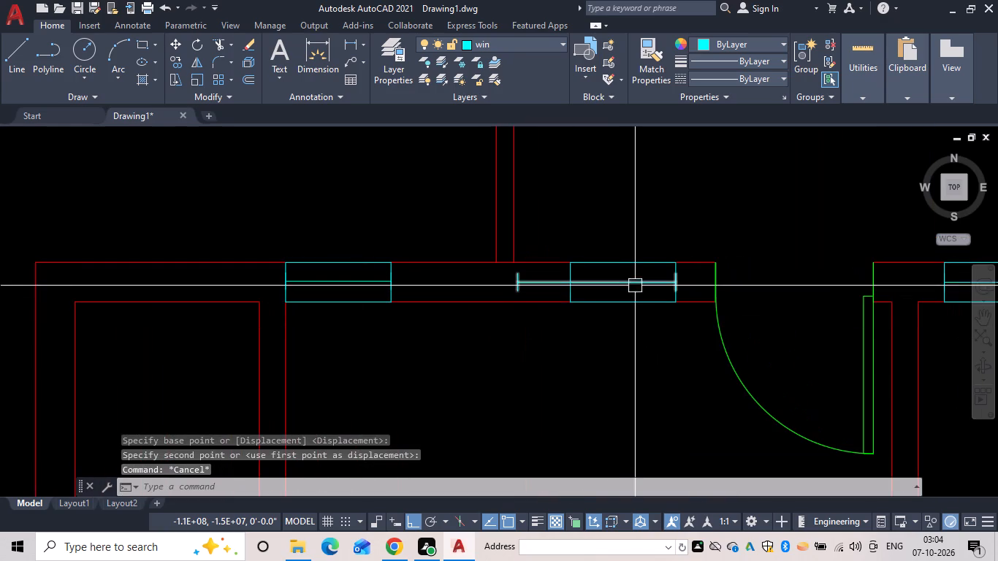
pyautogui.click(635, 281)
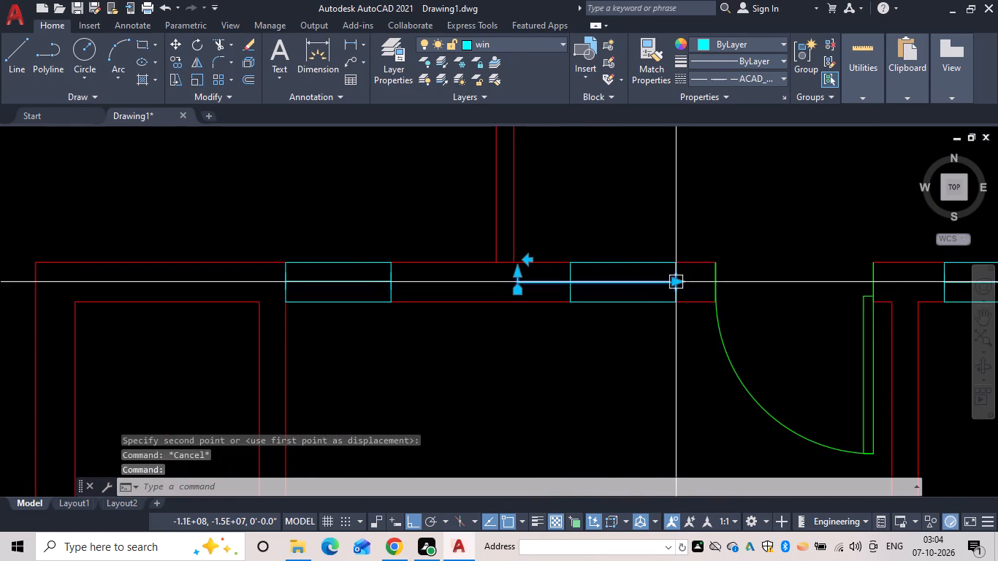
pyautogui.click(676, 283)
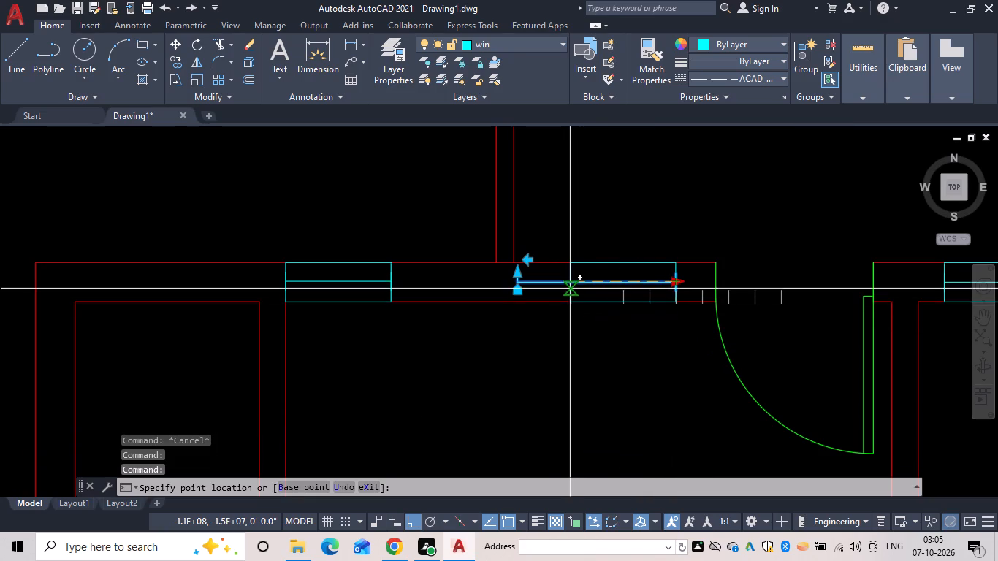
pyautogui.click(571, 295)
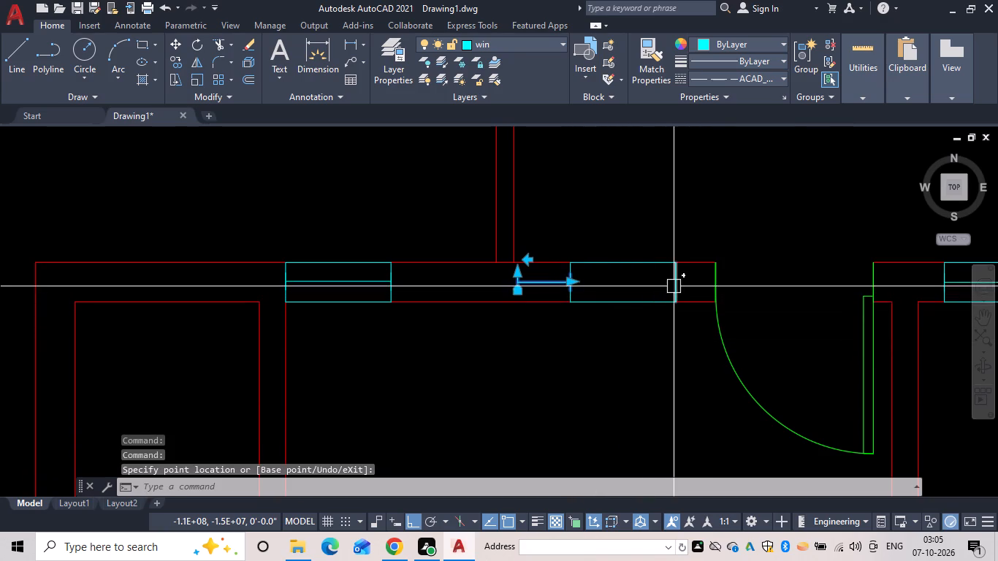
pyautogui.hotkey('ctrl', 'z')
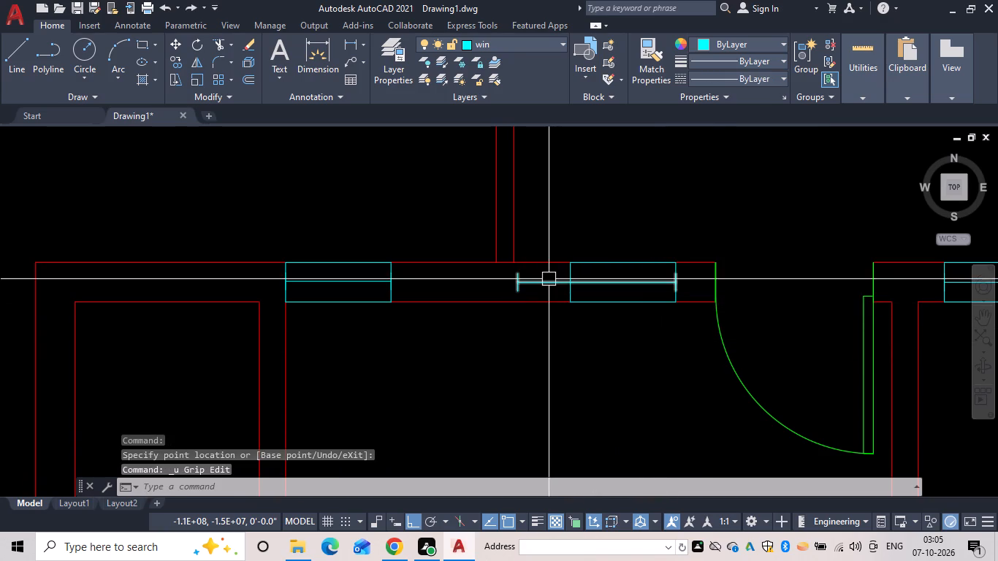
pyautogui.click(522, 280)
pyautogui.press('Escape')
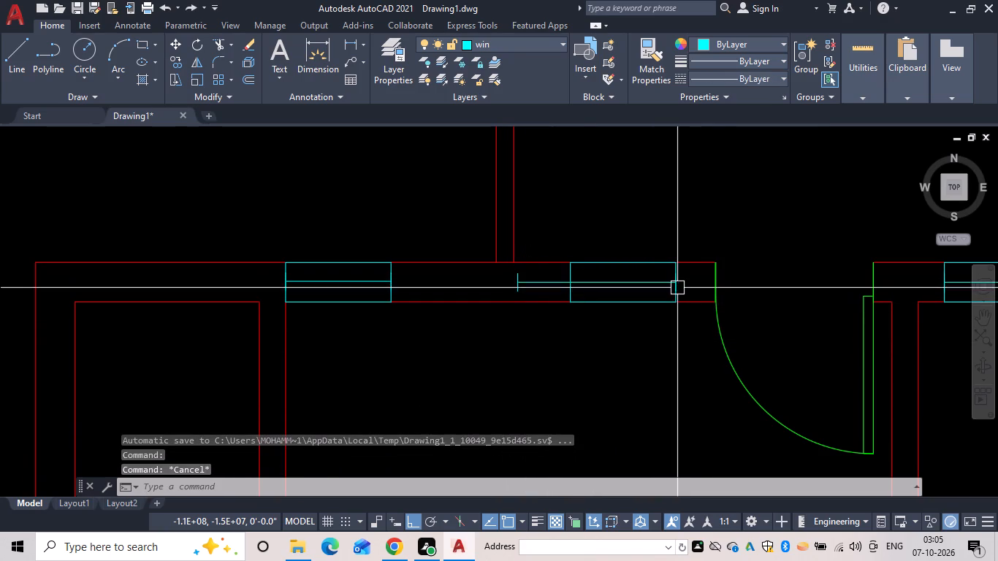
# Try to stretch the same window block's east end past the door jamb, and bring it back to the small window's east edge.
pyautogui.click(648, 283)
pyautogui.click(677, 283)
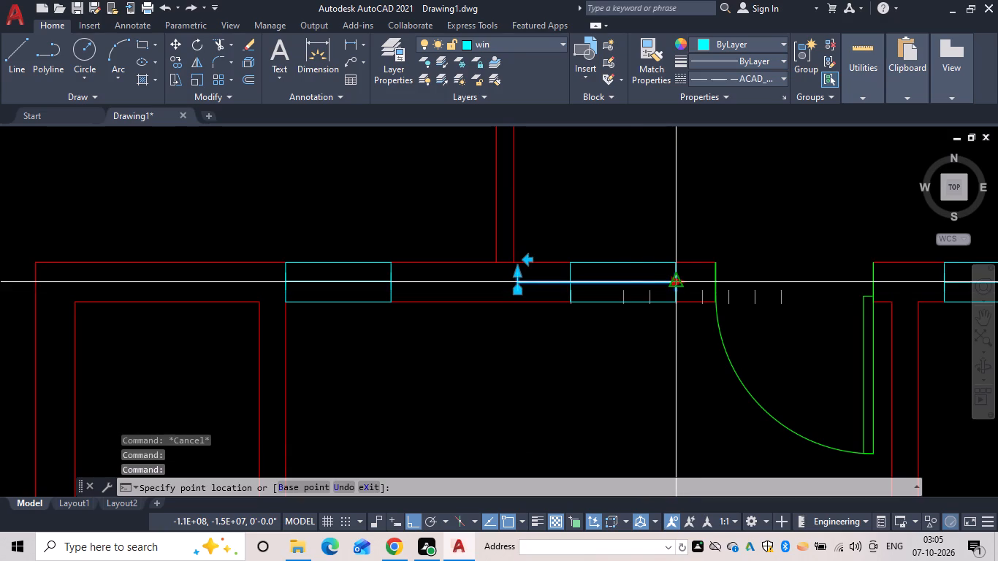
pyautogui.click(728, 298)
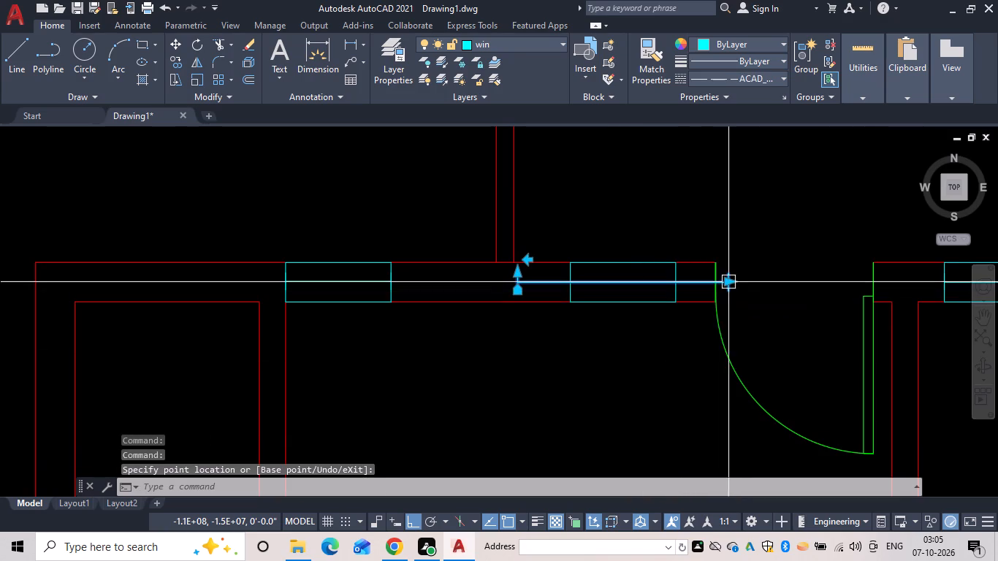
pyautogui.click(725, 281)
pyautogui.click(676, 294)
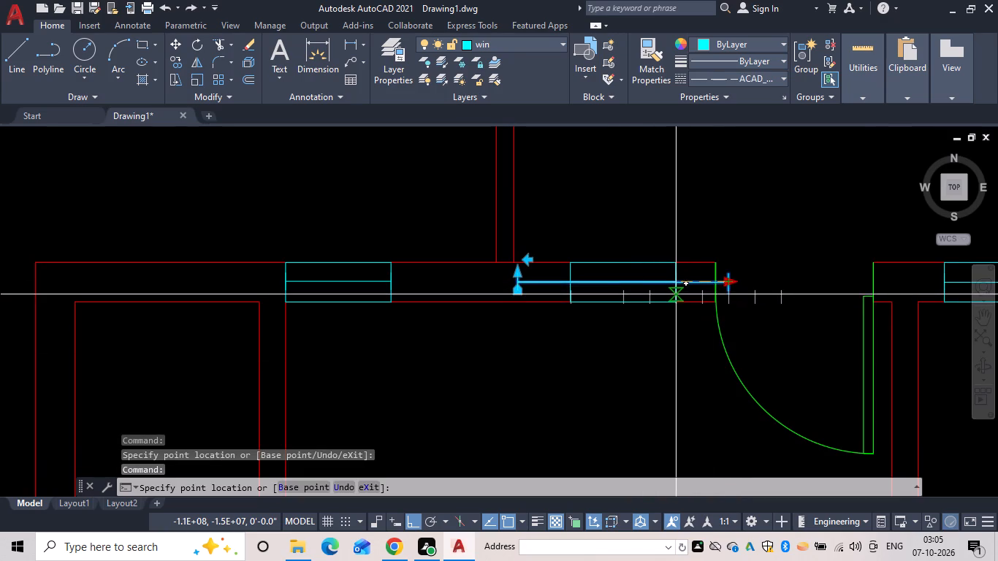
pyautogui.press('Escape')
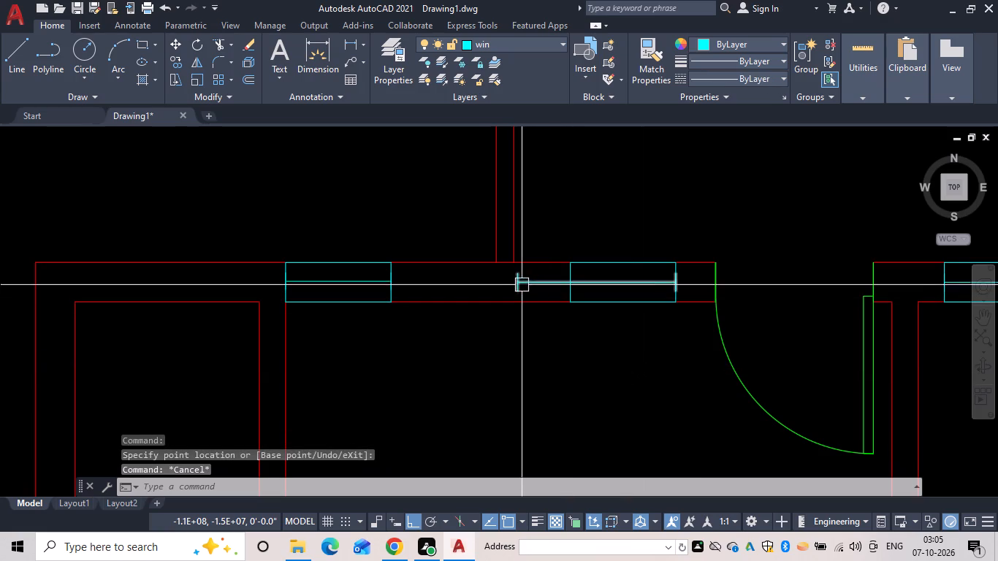
# Move the window block from its west end to the west edge midpoint of the small window just west of the door.
pyautogui.moveTo(522, 285); pyautogui.dragTo(528, 286)
pyautogui.press('Escape')
pyautogui.press('m')
pyautogui.press('space')
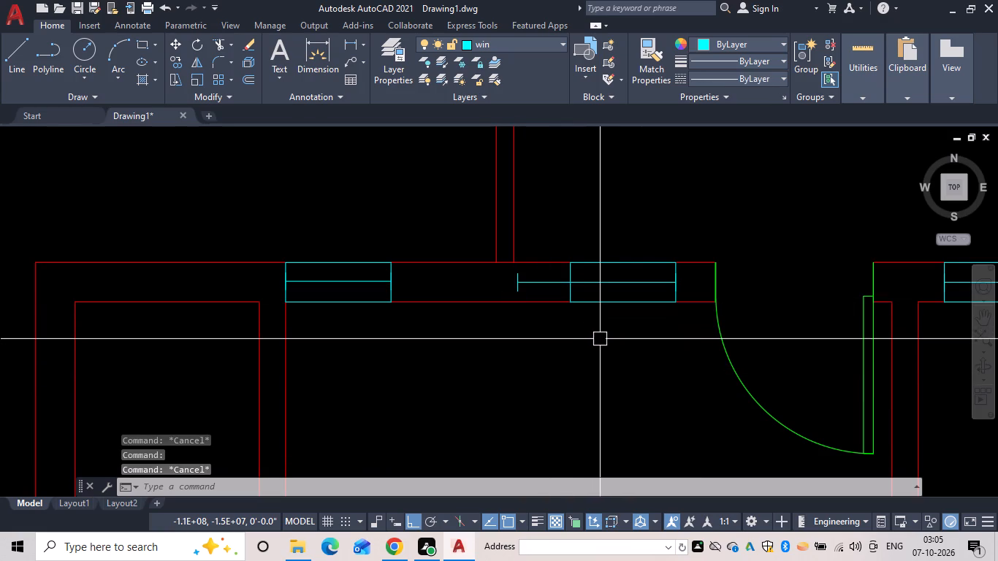
pyautogui.click(620, 286)
pyautogui.press('space')
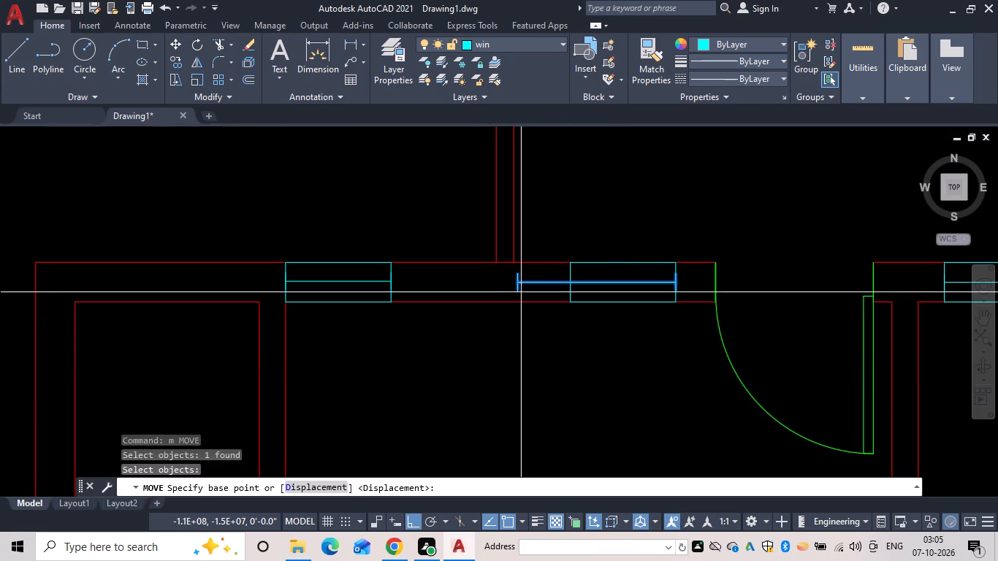
pyautogui.scroll(1, 516, 279)
pyautogui.click(519, 283)
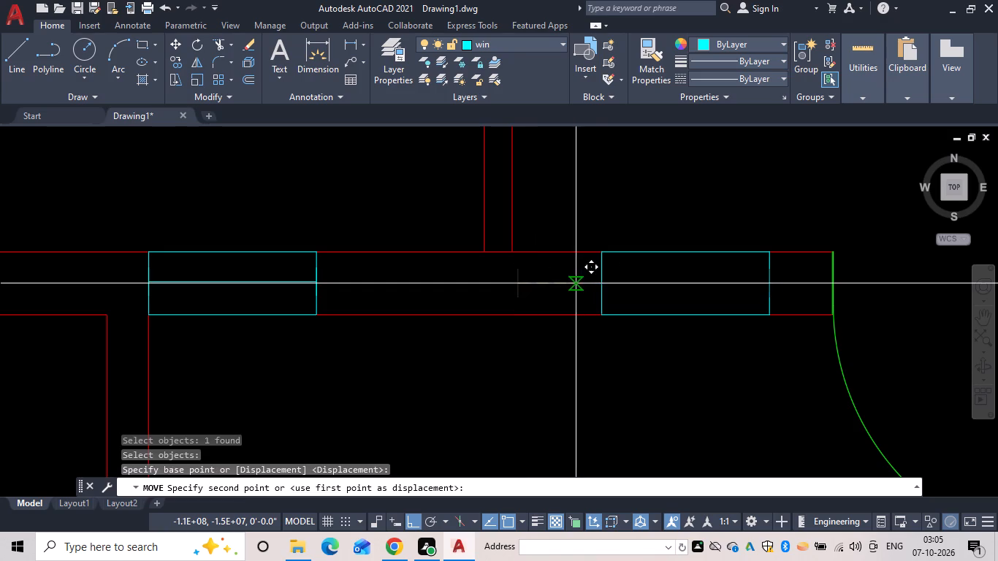
pyautogui.click(603, 283)
pyautogui.press('Escape')
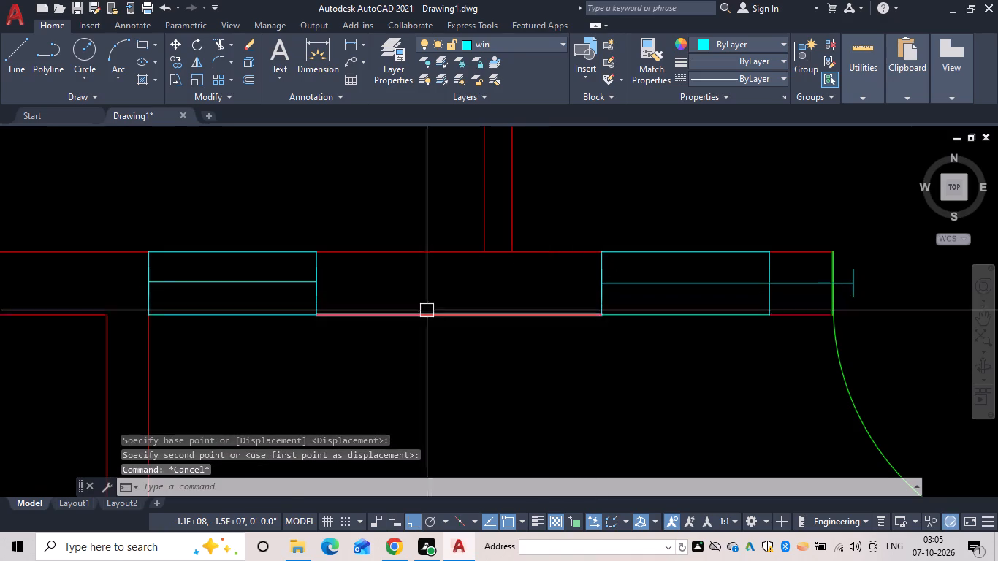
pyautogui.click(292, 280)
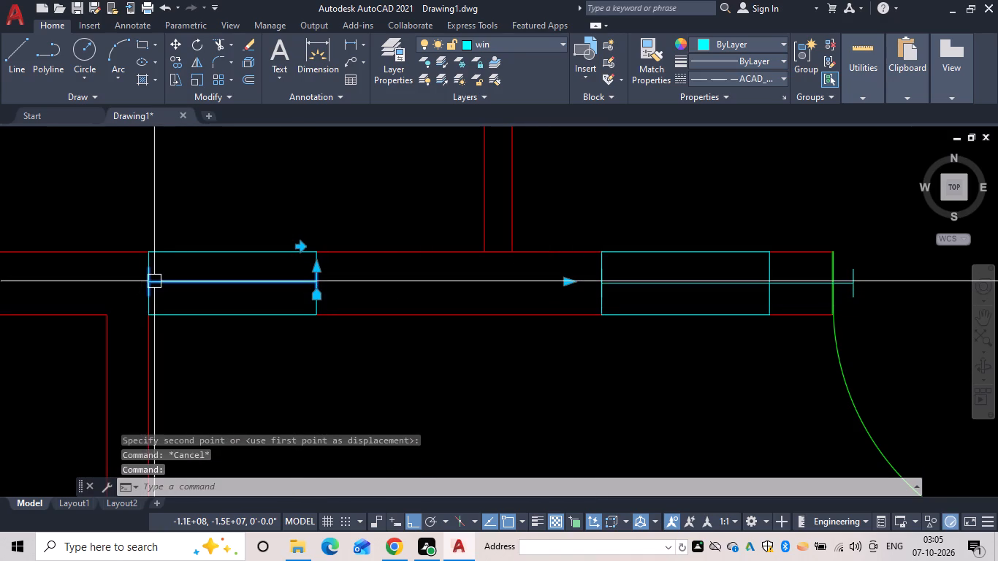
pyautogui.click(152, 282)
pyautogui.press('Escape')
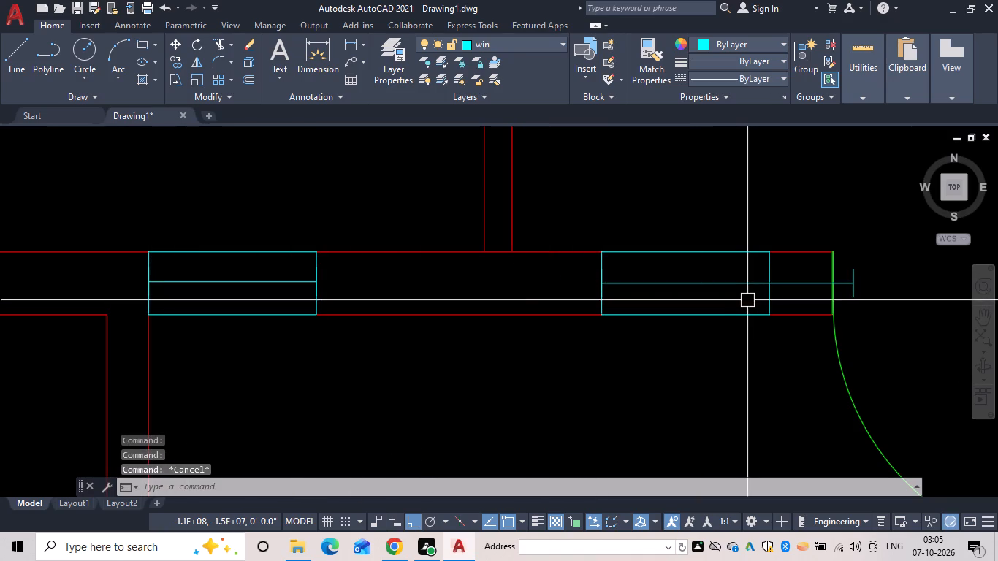
# Shorten the moved window block from its east end to the east edge of the small window just west of the door.
pyautogui.click(746, 285)
pyautogui.moveTo(731, 289); pyautogui.dragTo(506, 291, button='middle')
pyautogui.click(628, 283)
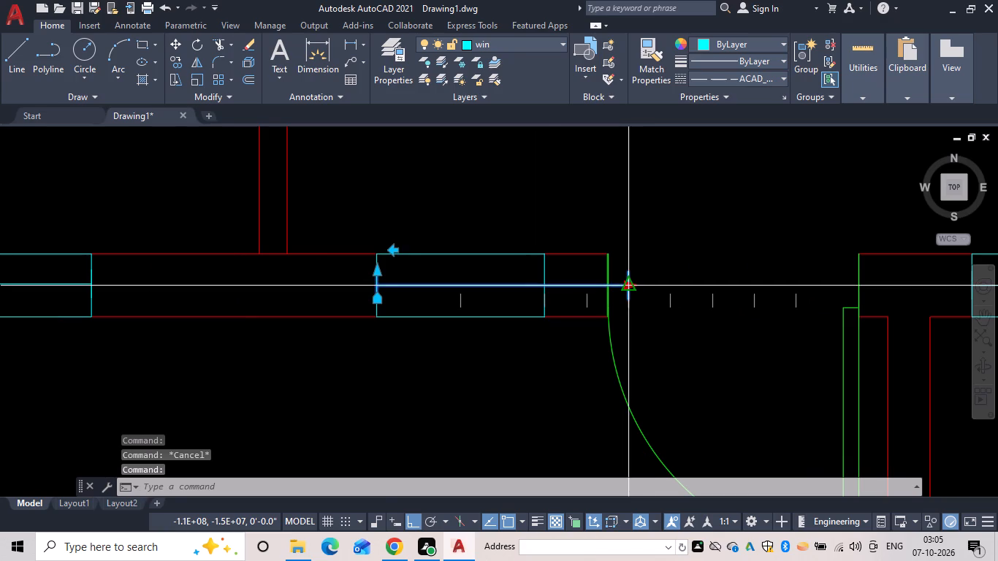
pyautogui.click(544, 286)
pyautogui.scroll(-2, 512, 367)
pyautogui.moveTo(508, 367); pyautogui.dragTo(494, 349, button='middle')
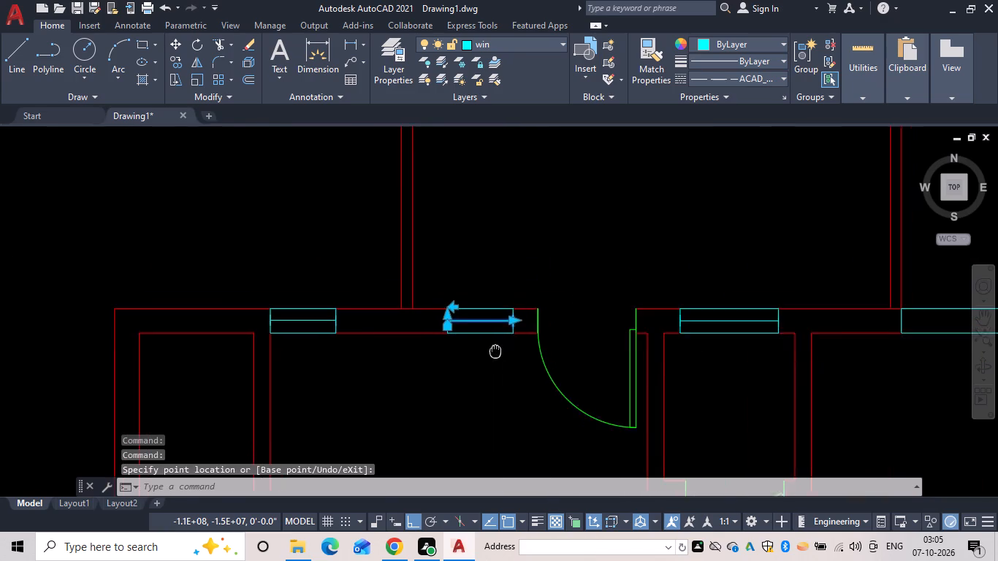
pyautogui.moveTo(494, 349); pyautogui.dragTo(473, 332, button='middle')
pyautogui.click(473, 340)
pyautogui.press('Escape')
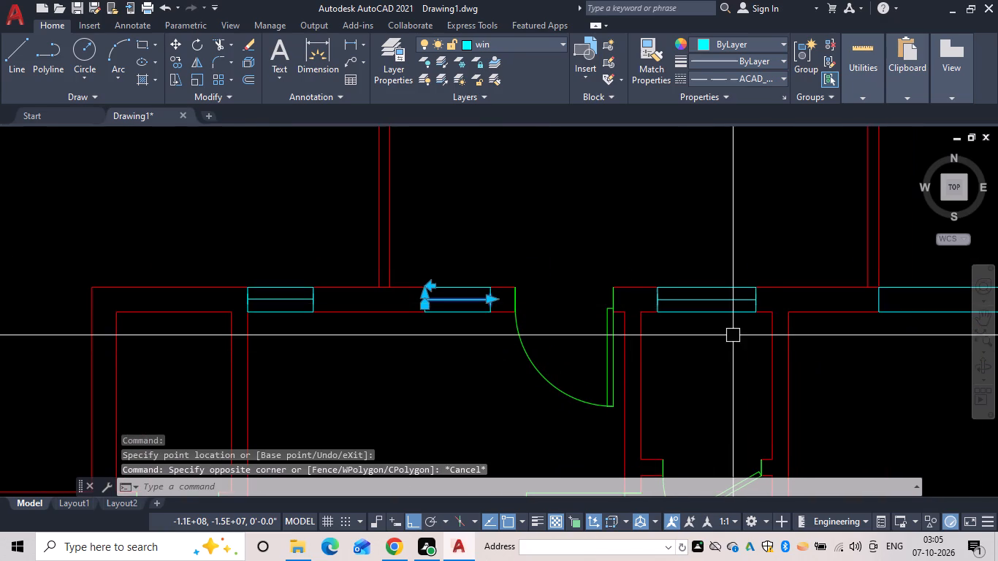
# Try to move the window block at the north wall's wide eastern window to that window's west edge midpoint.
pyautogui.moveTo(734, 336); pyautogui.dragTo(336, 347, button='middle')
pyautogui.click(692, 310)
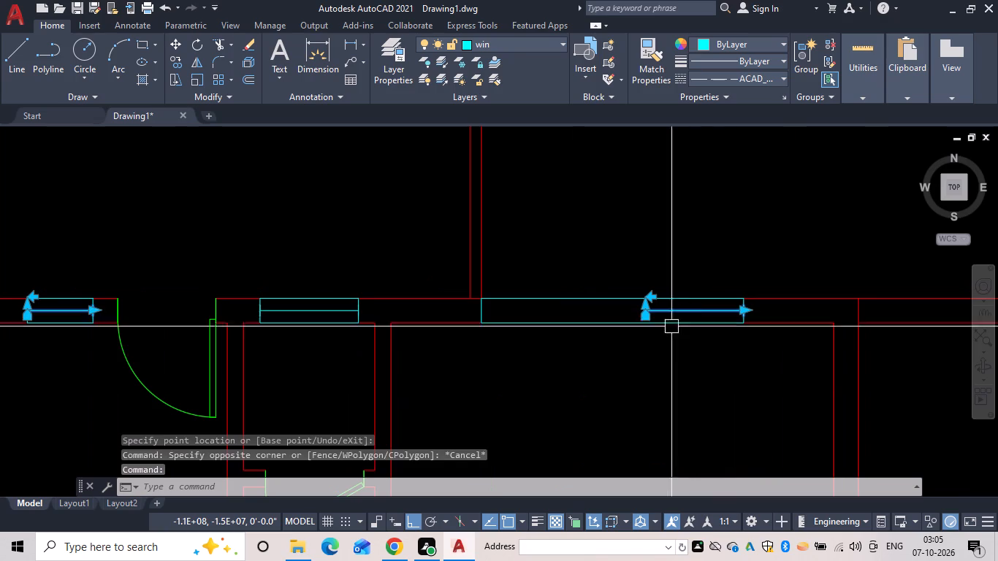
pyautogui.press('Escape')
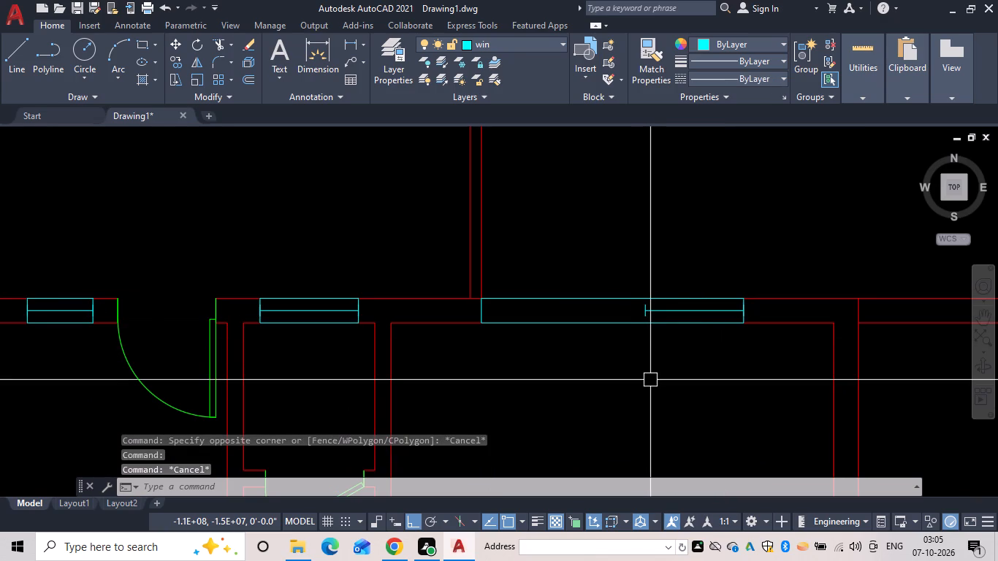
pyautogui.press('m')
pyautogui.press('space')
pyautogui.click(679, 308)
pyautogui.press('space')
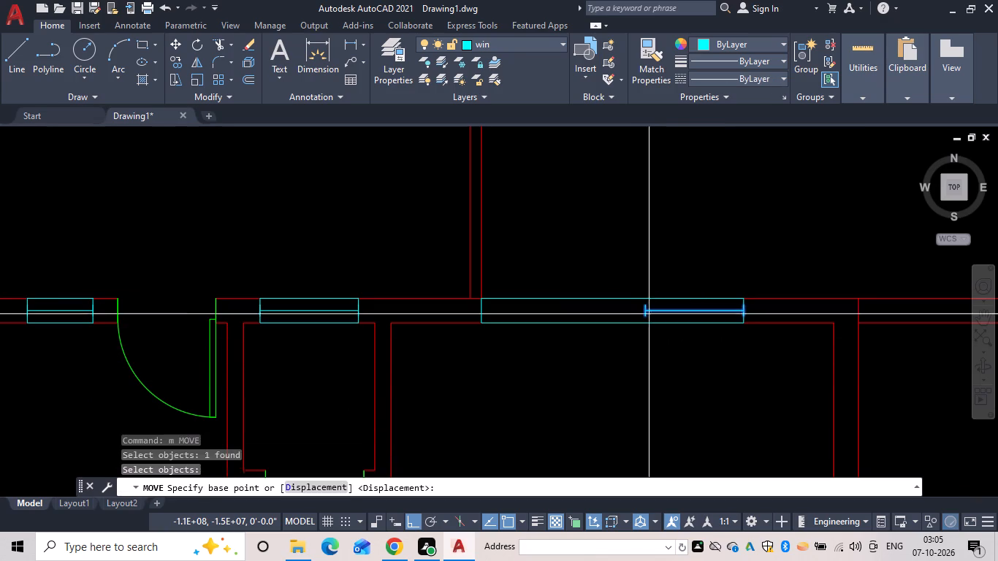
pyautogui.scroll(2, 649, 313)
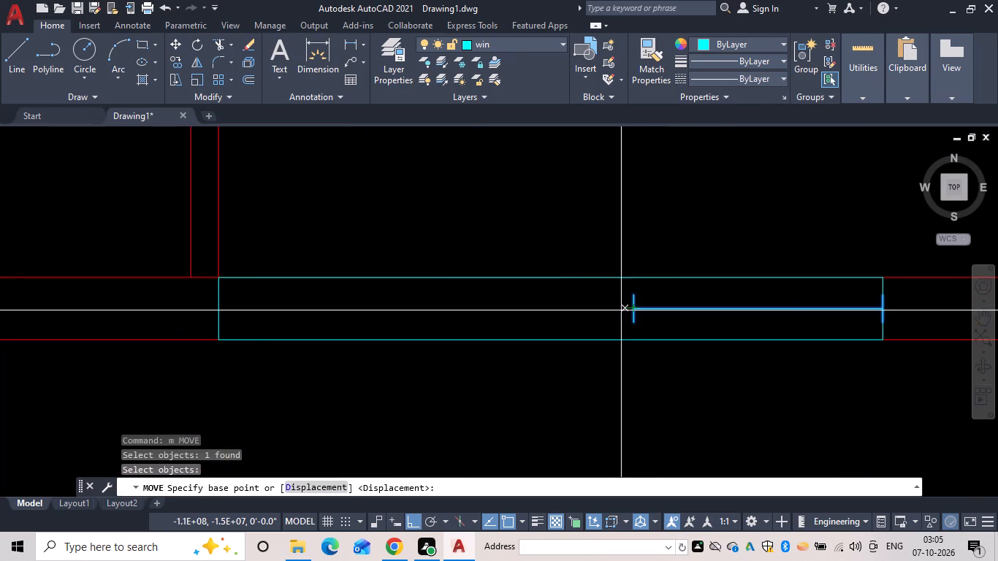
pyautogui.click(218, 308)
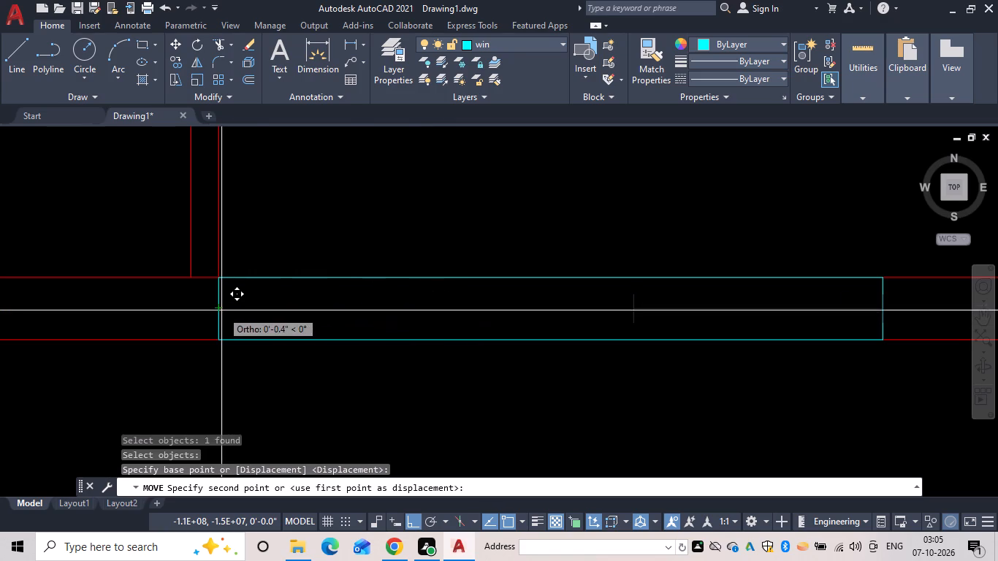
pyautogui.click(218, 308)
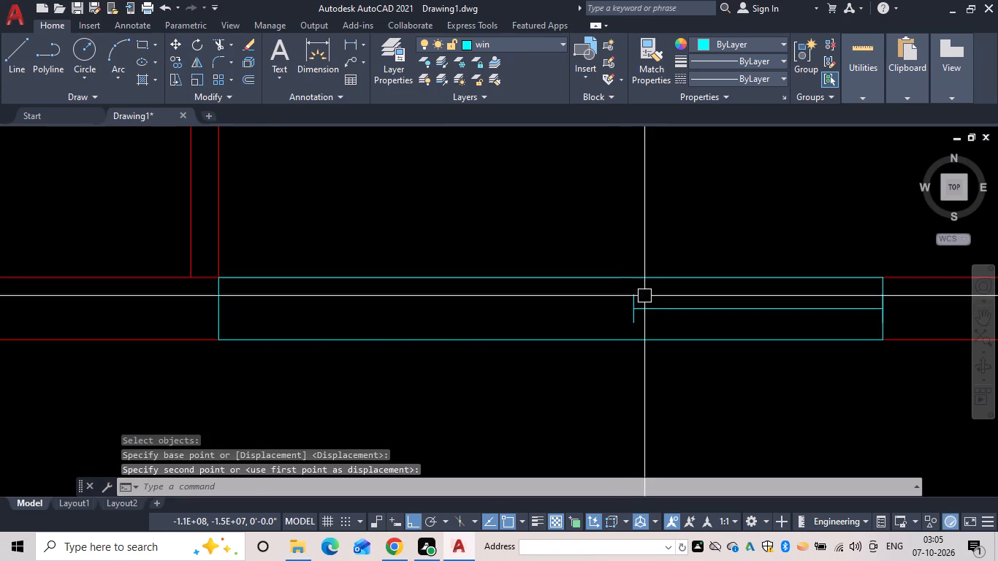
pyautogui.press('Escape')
# Move the window block from its west end to the west edge midpoint of the north wall's wide eastern window.
pyautogui.press('space')
pyautogui.click(664, 306)
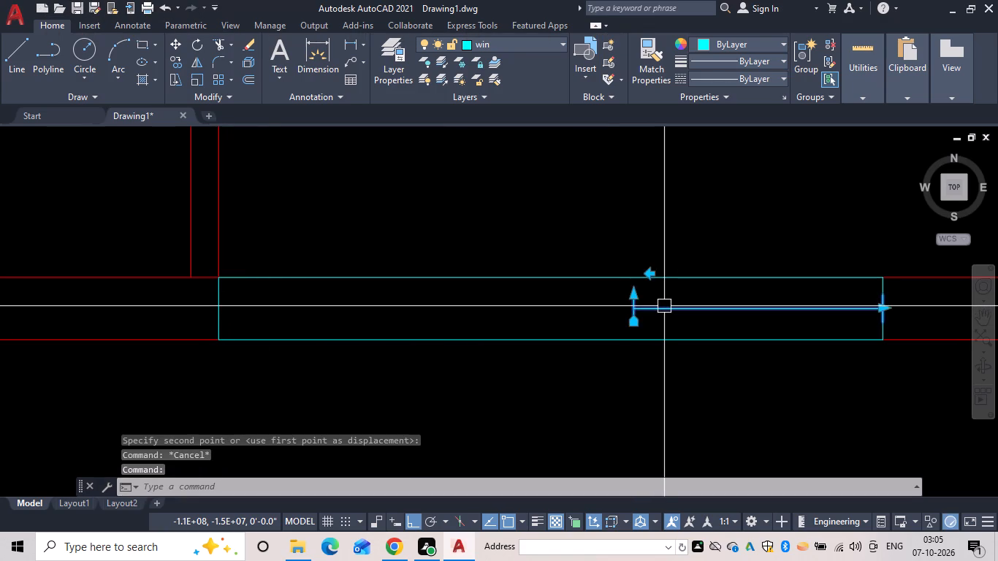
pyautogui.press('Escape')
pyautogui.press('space')
pyautogui.click(666, 306)
pyautogui.press('space')
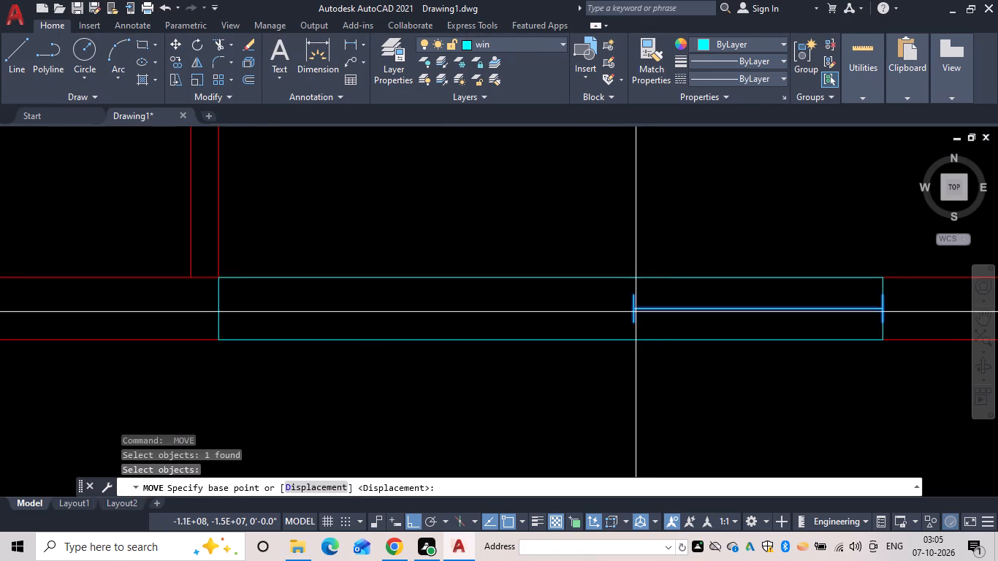
pyautogui.moveTo(634, 306); pyautogui.dragTo(624, 307)
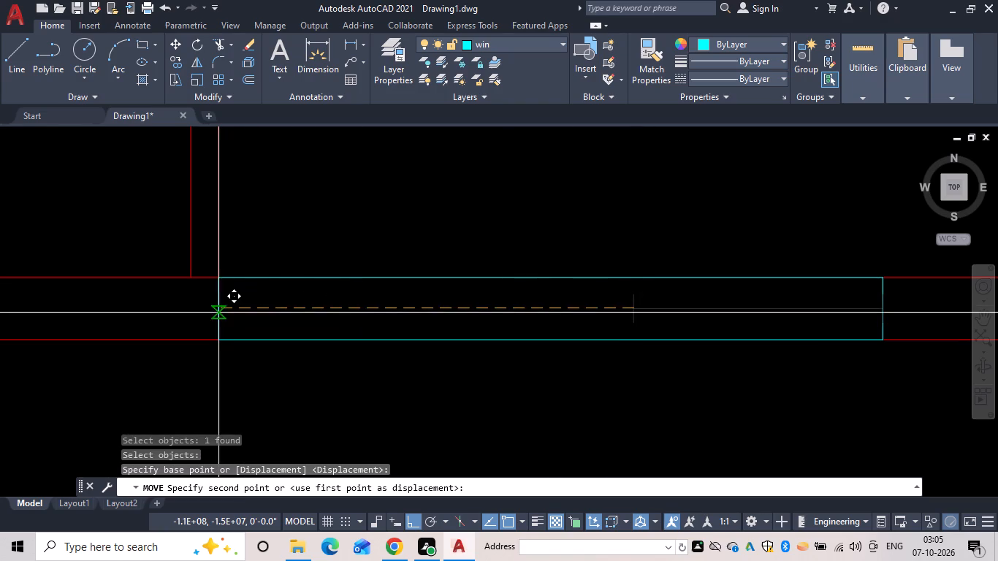
pyautogui.click(220, 308)
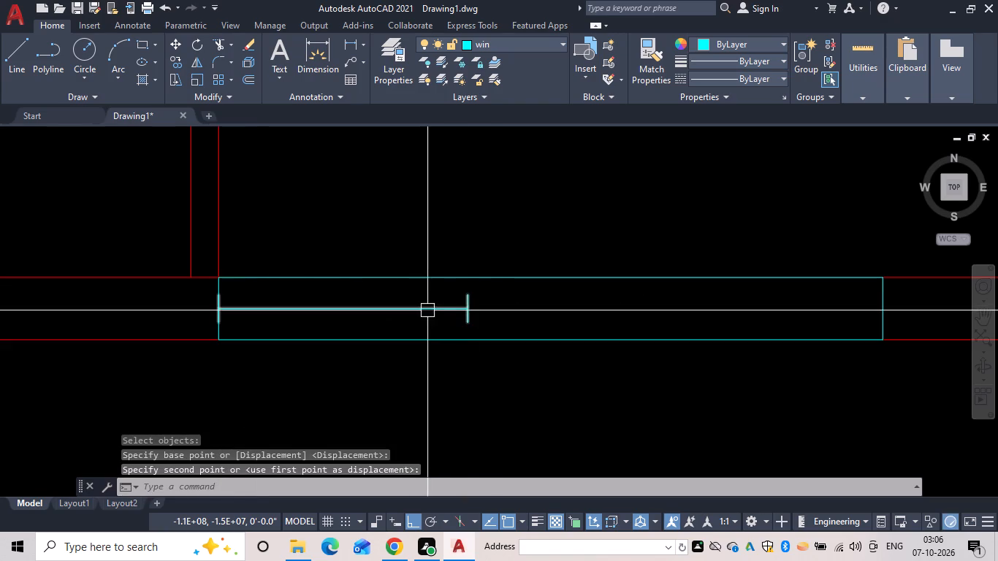
# Stretch the wide eastern window's block from its east end towards the window's east edge.
pyautogui.click(427, 310)
pyautogui.click(468, 308)
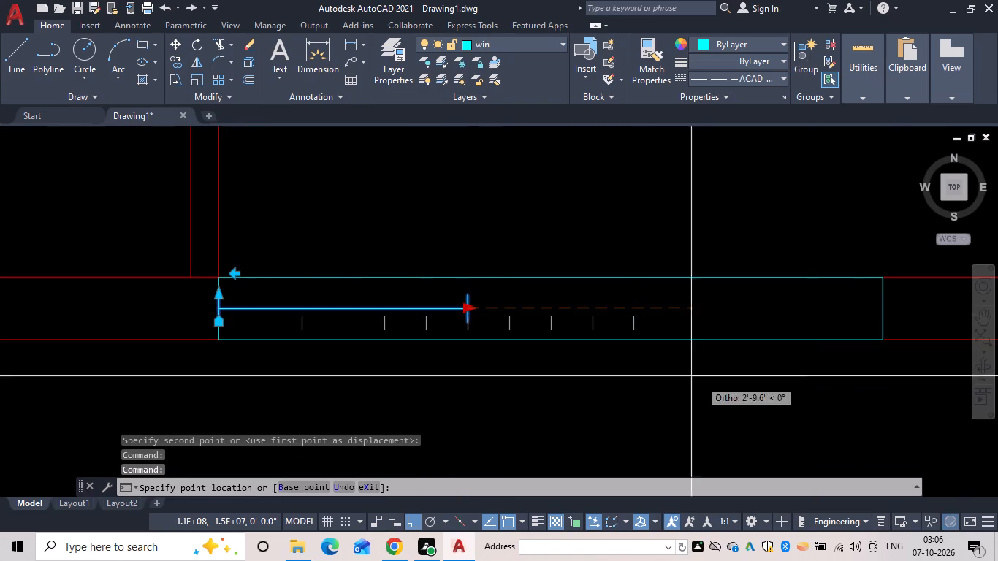
pyautogui.click(882, 310)
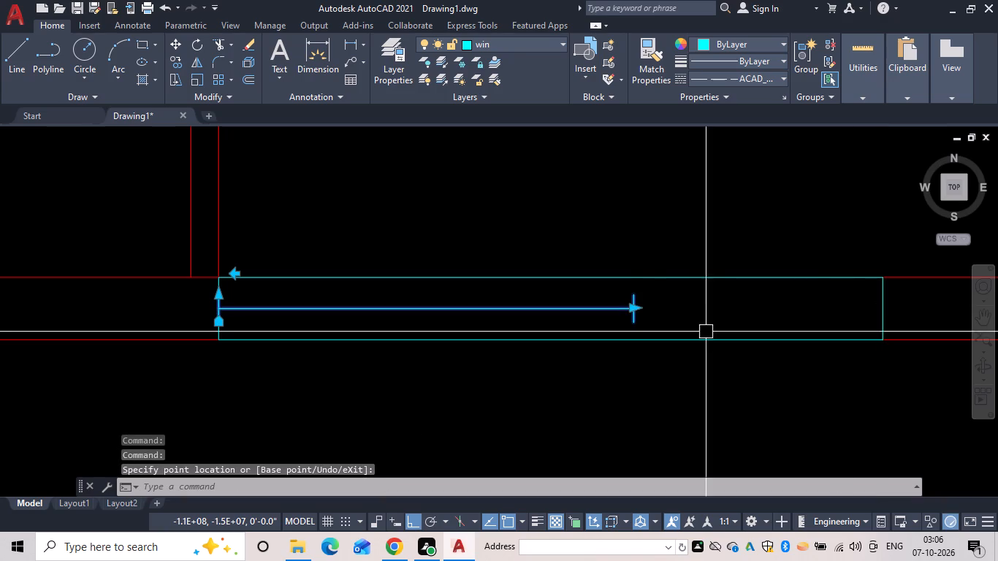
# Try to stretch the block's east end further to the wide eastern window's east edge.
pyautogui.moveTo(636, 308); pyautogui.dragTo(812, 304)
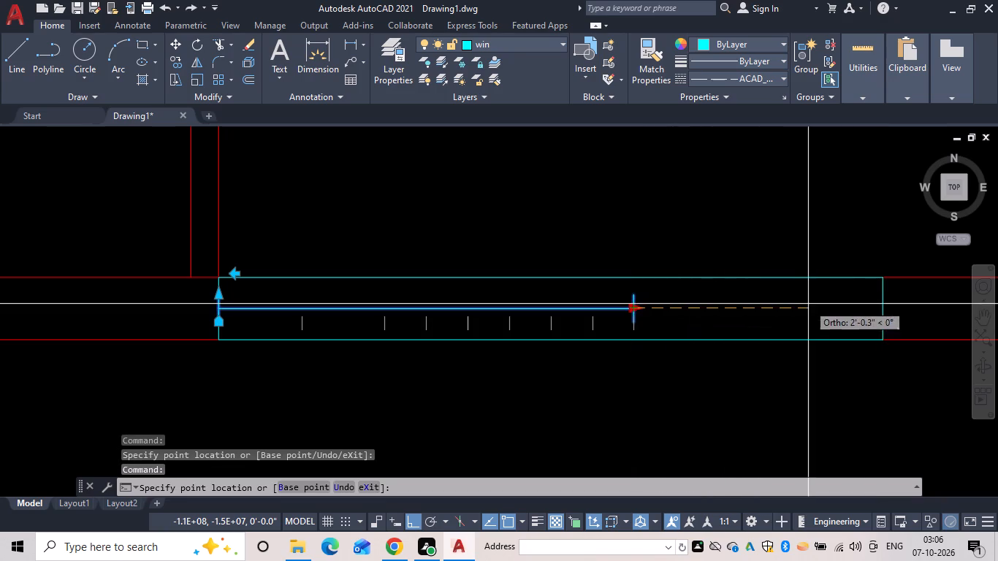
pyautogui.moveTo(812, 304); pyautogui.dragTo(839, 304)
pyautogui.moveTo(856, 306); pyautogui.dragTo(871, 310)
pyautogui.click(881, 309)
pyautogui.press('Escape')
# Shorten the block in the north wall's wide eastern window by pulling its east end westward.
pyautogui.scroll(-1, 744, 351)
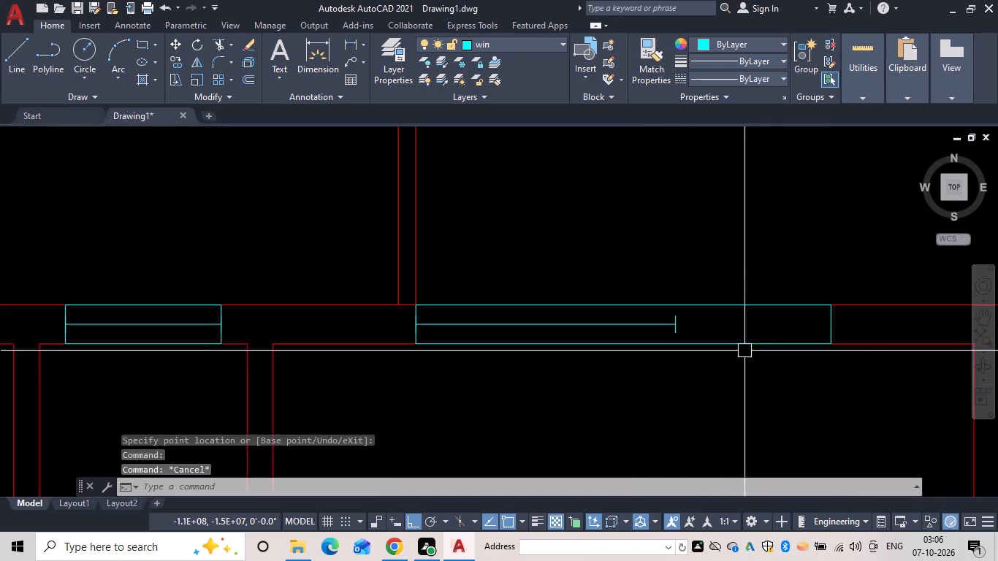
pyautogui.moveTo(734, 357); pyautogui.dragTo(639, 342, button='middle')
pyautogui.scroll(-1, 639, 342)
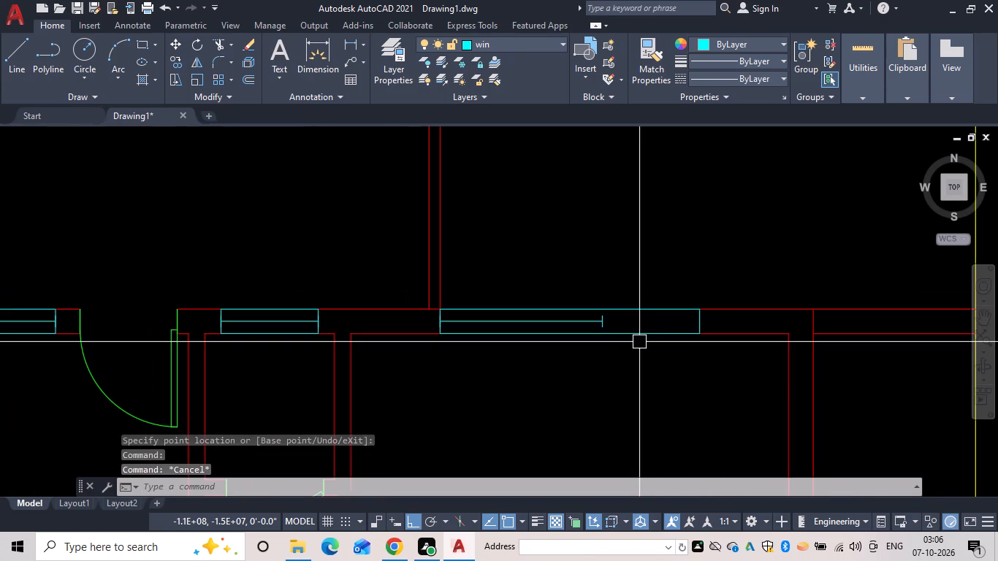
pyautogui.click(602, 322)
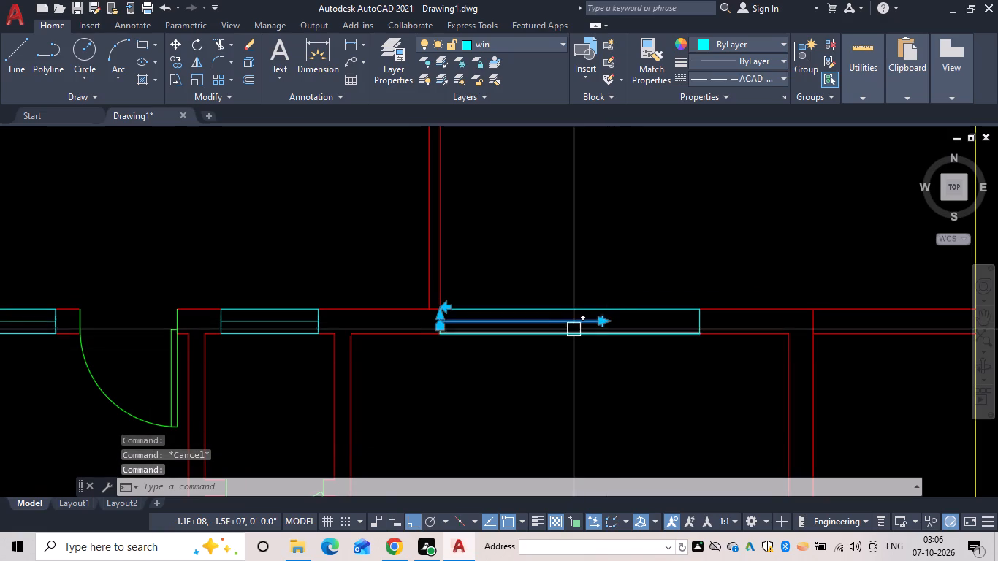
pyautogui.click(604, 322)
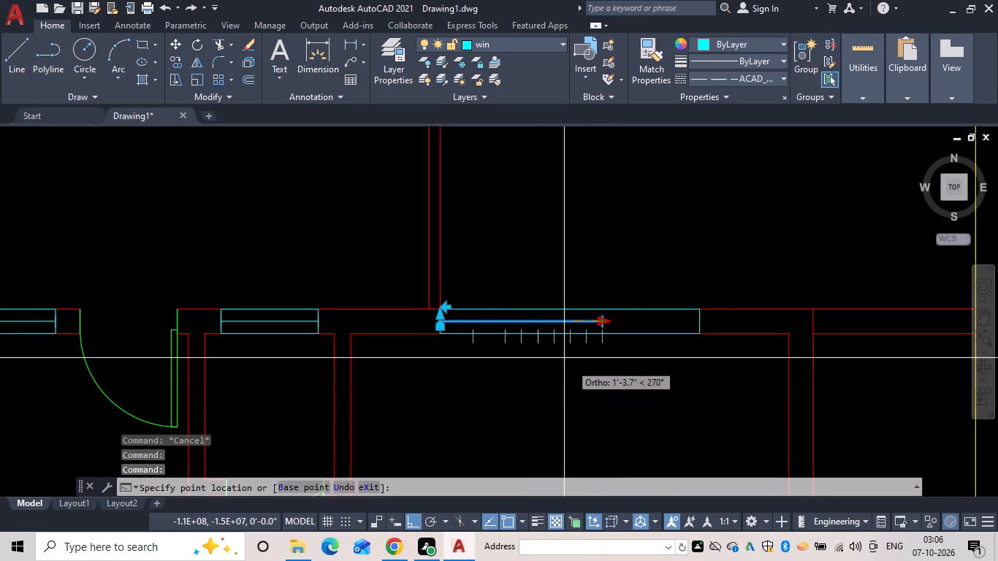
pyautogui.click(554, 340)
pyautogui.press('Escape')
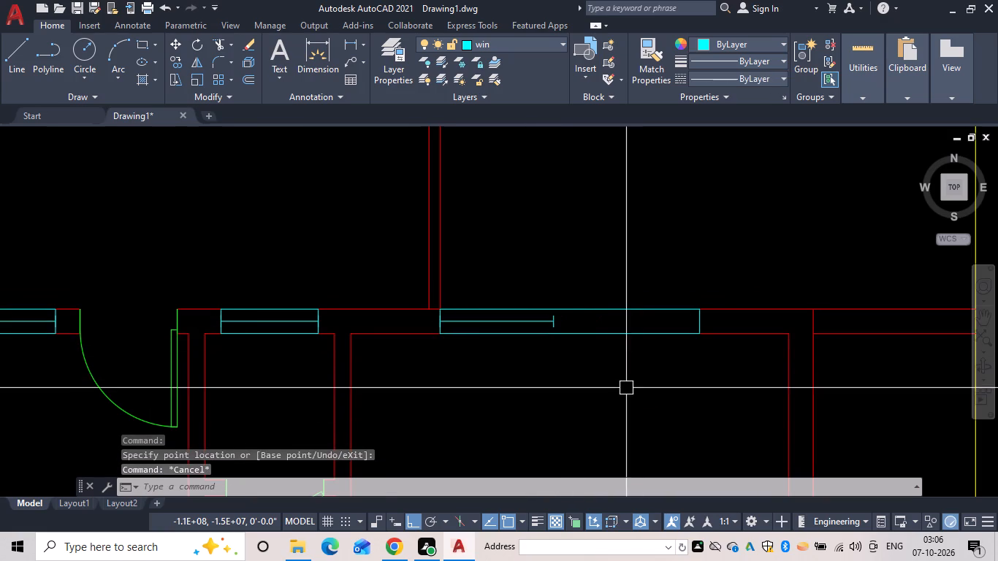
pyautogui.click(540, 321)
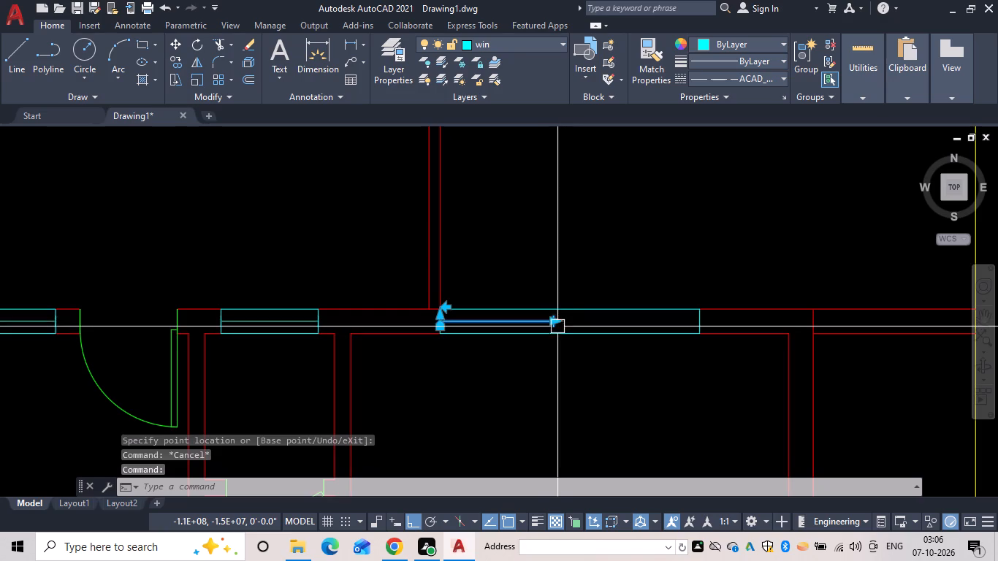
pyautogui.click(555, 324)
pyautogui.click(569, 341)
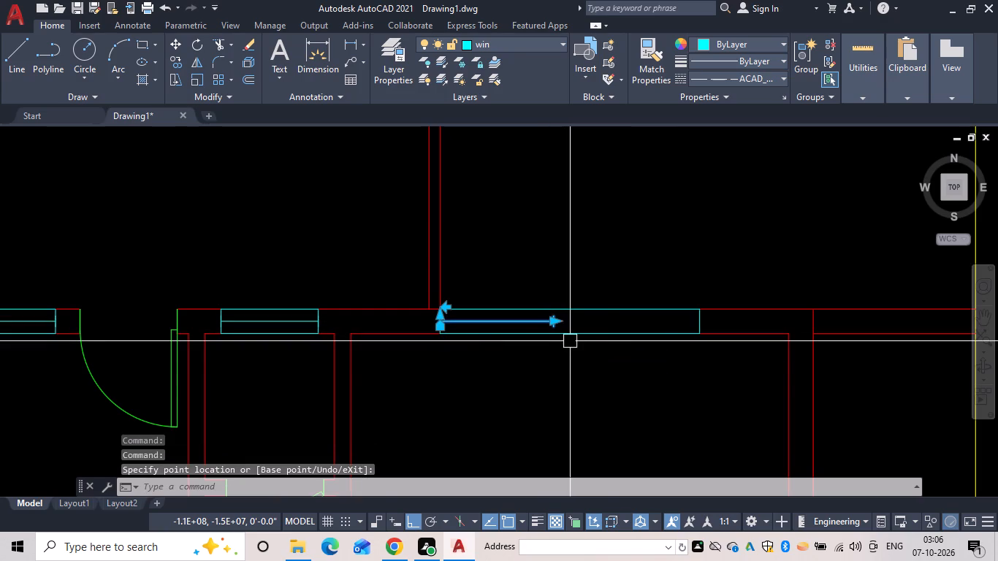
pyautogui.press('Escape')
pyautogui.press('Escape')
# Stretch the block's east end to the middle of the north wall's wide eastern window.
pyautogui.scroll(2, 539, 318)
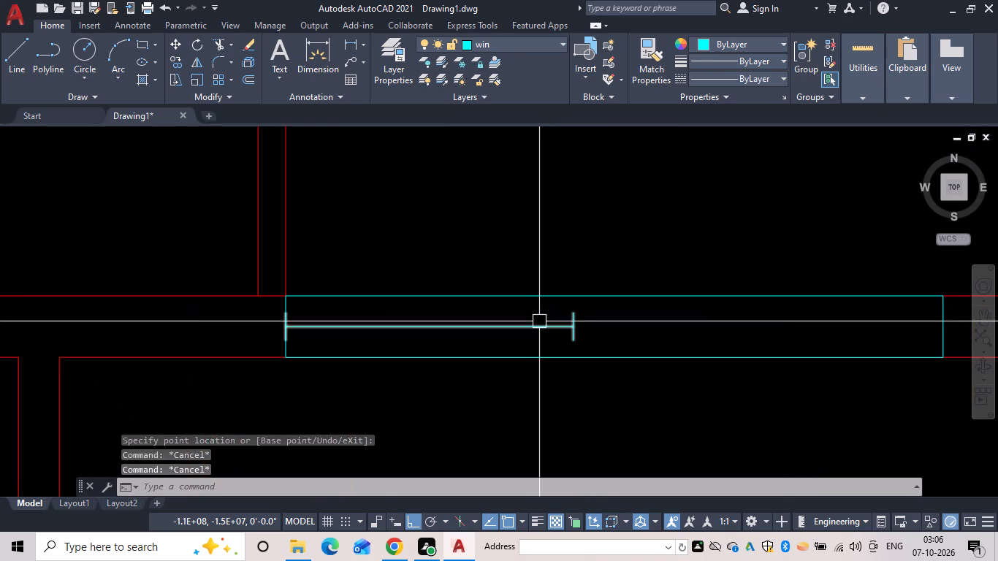
pyautogui.click(541, 328)
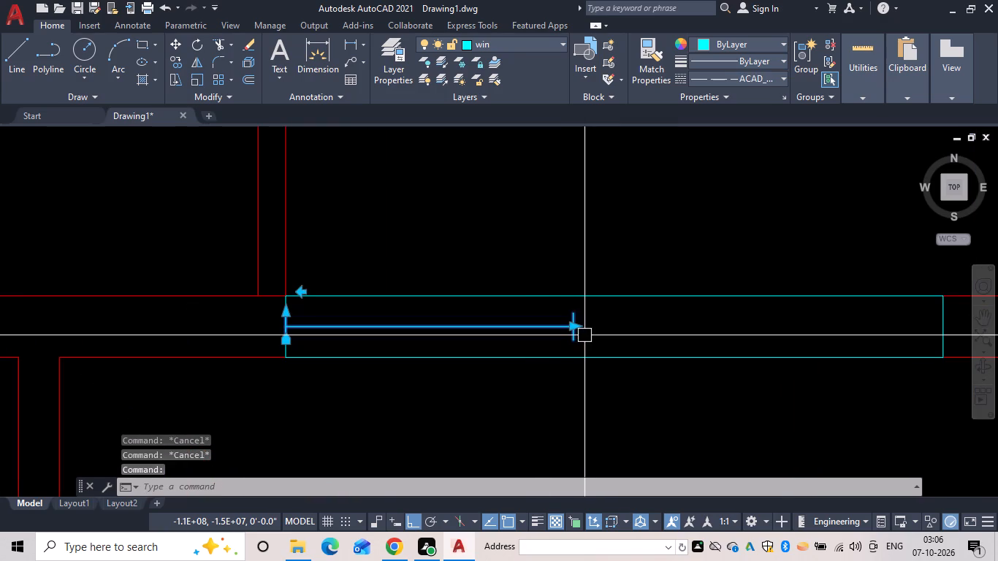
pyautogui.click(575, 322)
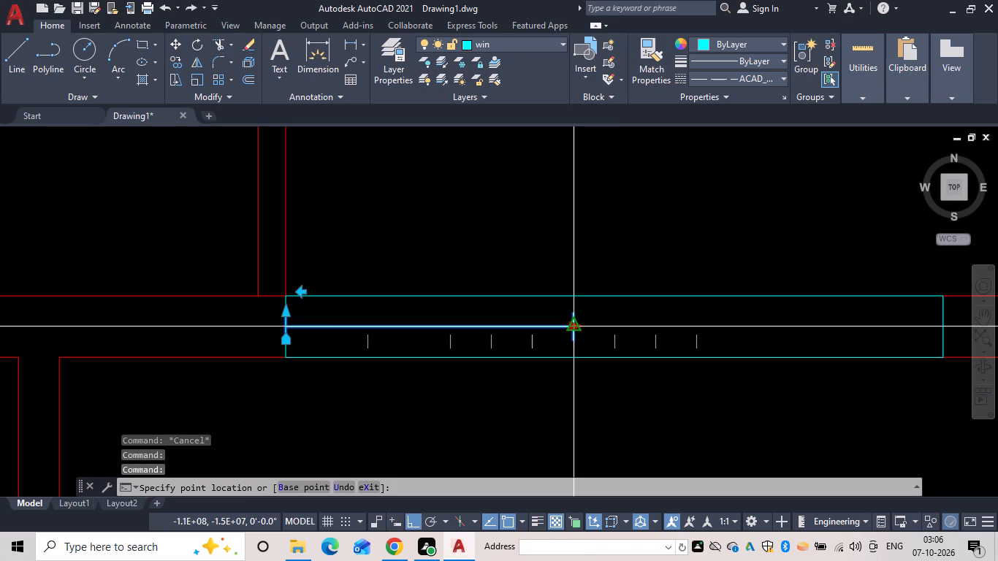
pyautogui.click(615, 346)
pyautogui.press('Escape')
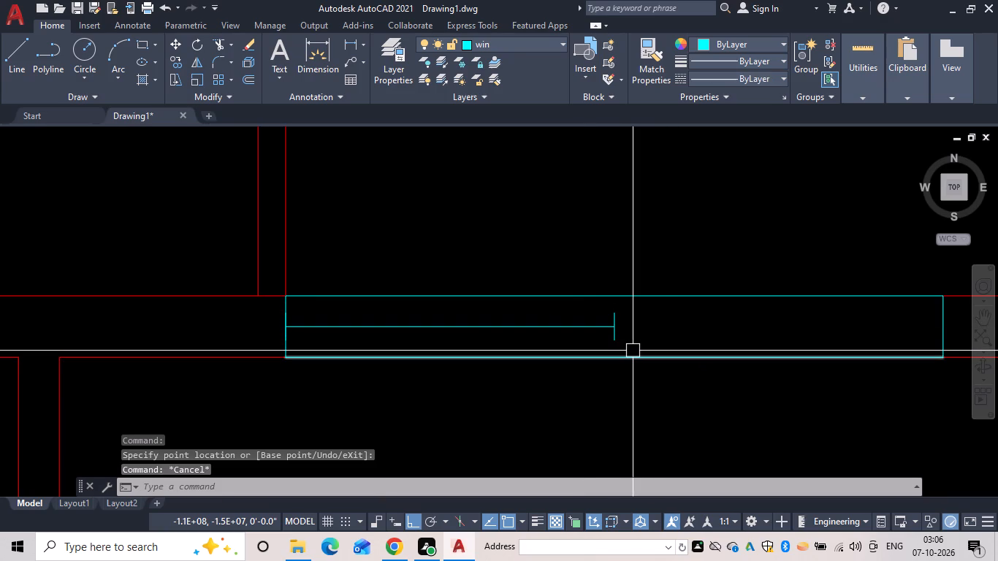
# Copy the half-width window block from its east end to the east edge of the wide eastern window.
pyautogui.write('co')
pyautogui.press('space')
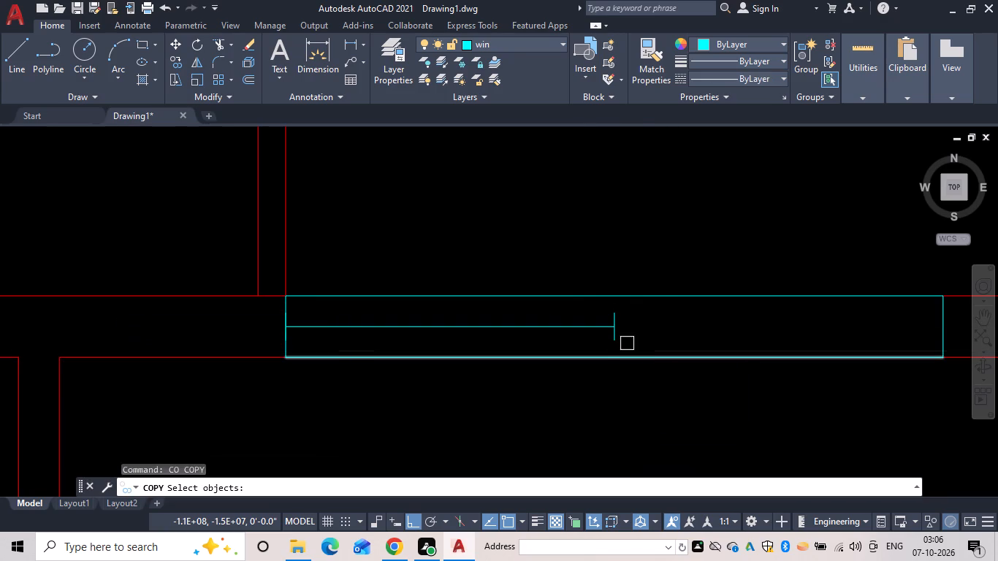
pyautogui.click(609, 331)
pyautogui.press('space')
pyautogui.click(614, 342)
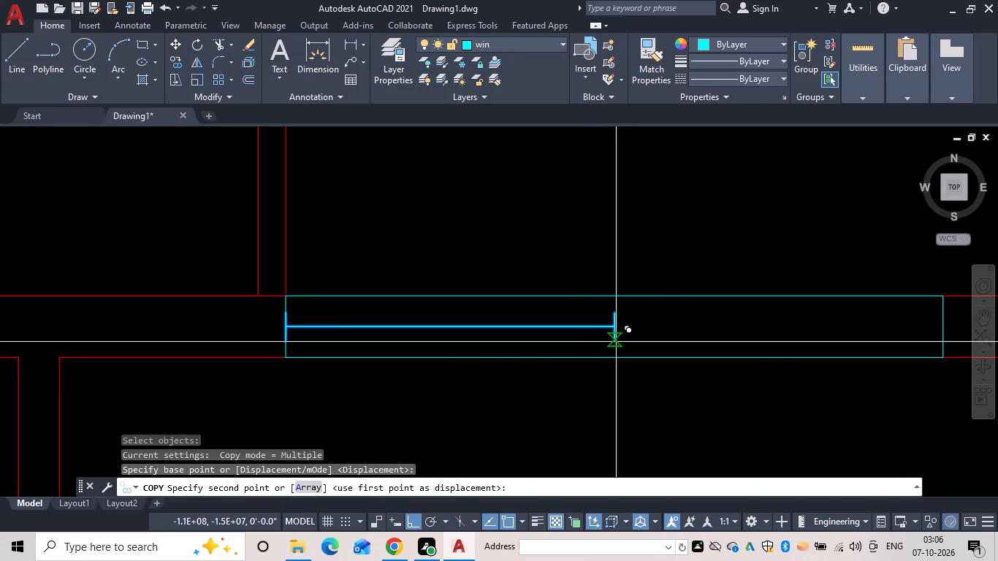
pyautogui.moveTo(747, 350); pyautogui.dragTo(582, 351, button='middle')
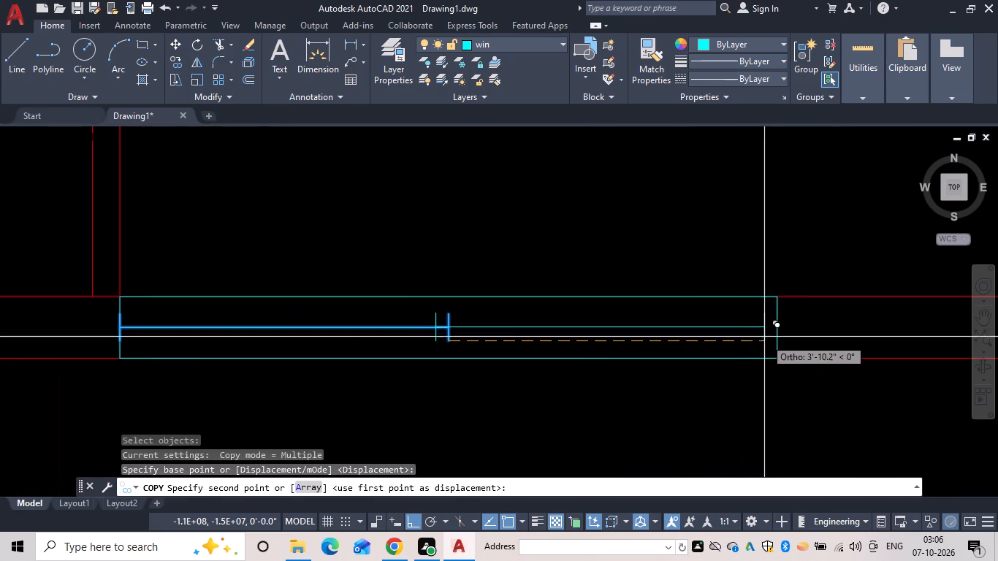
pyautogui.click(776, 346)
pyautogui.press('Escape')
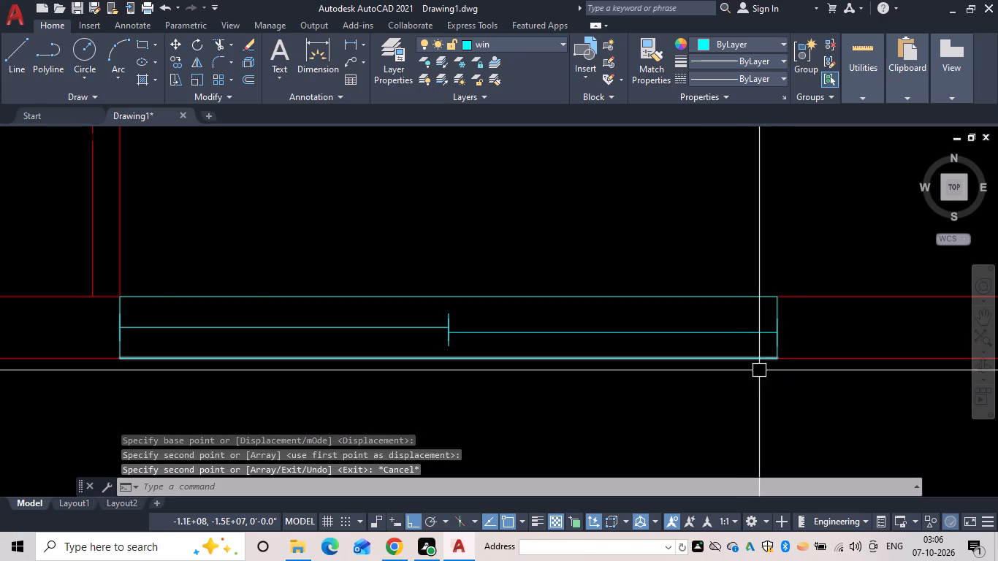
pyautogui.press('Escape')
# Move the copied block from its east end to the midpoint of the wide window's east edge, aligning both halves.
pyautogui.press('m')
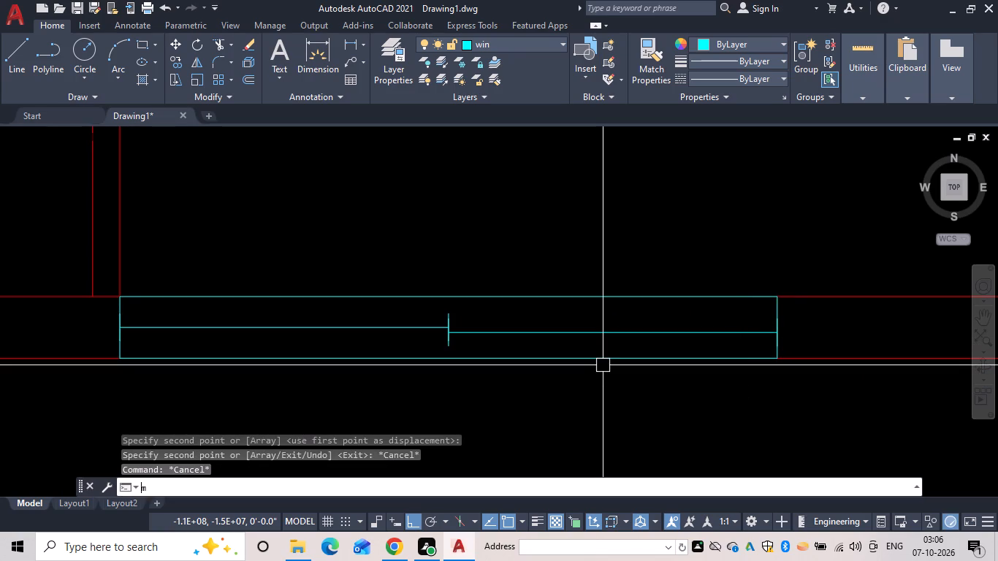
pyautogui.press('space')
pyautogui.click(625, 332)
pyautogui.press('space')
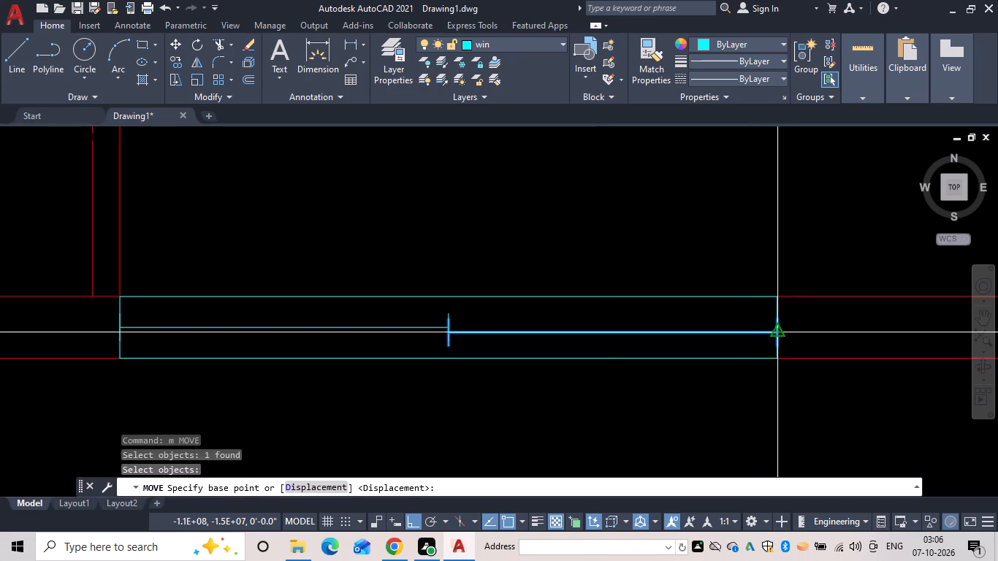
pyautogui.click(777, 334)
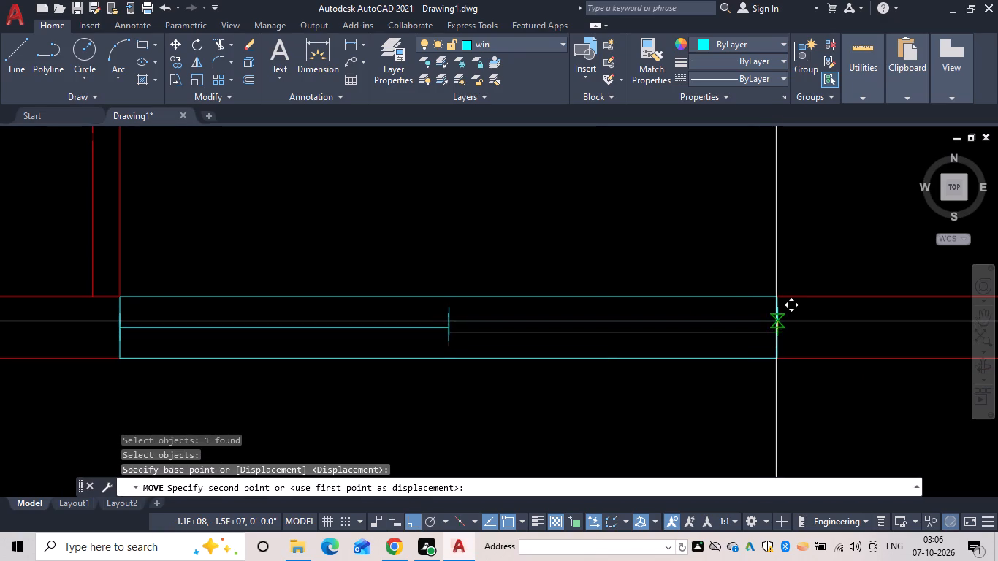
pyautogui.click(777, 327)
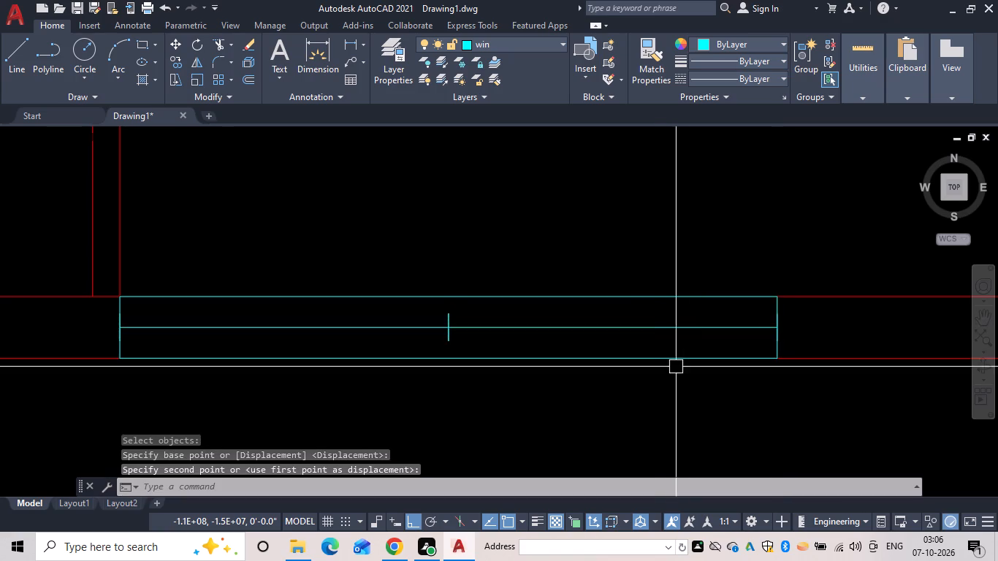
pyautogui.press('Escape')
# Copy the block in the east wall's northernmost window from its north end to the north edge midpoint of the west wall's northern window.
pyautogui.scroll(-2, 653, 394)
pyautogui.moveTo(650, 396); pyautogui.dragTo(666, 389, button='middle')
pyautogui.scroll(-1, 666, 389)
pyautogui.moveTo(623, 407); pyautogui.dragTo(663, 380, button='middle')
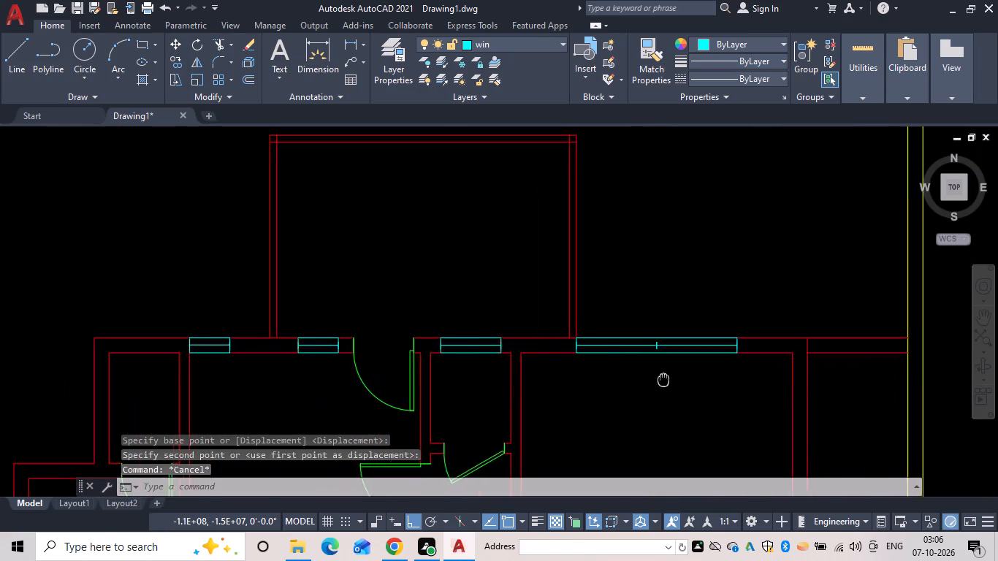
pyautogui.scroll(-1, 666, 379)
pyautogui.moveTo(666, 379); pyautogui.dragTo(668, 311, button='middle')
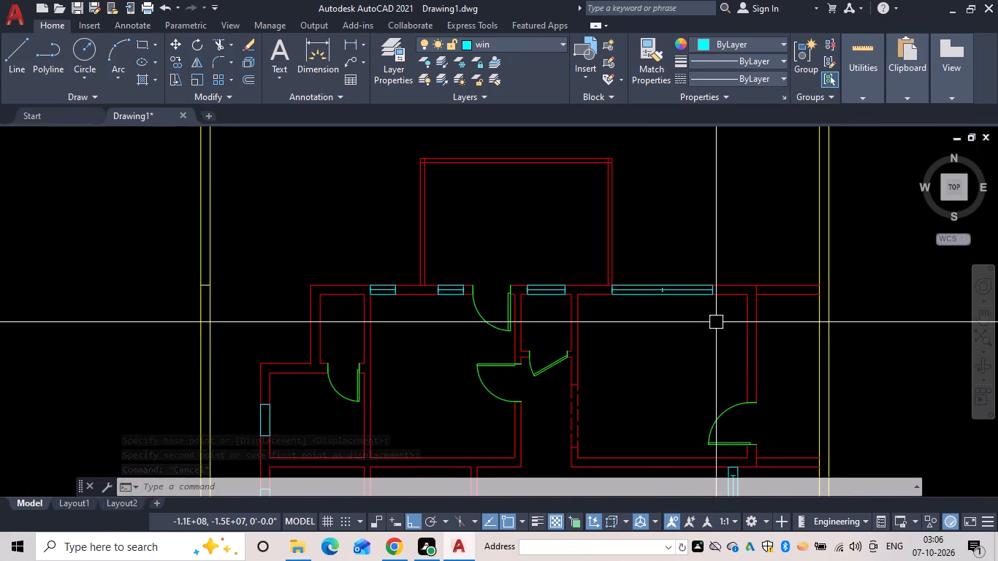
pyautogui.scroll(-1, 561, 371)
pyautogui.moveTo(555, 350); pyautogui.dragTo(519, 191, button='middle')
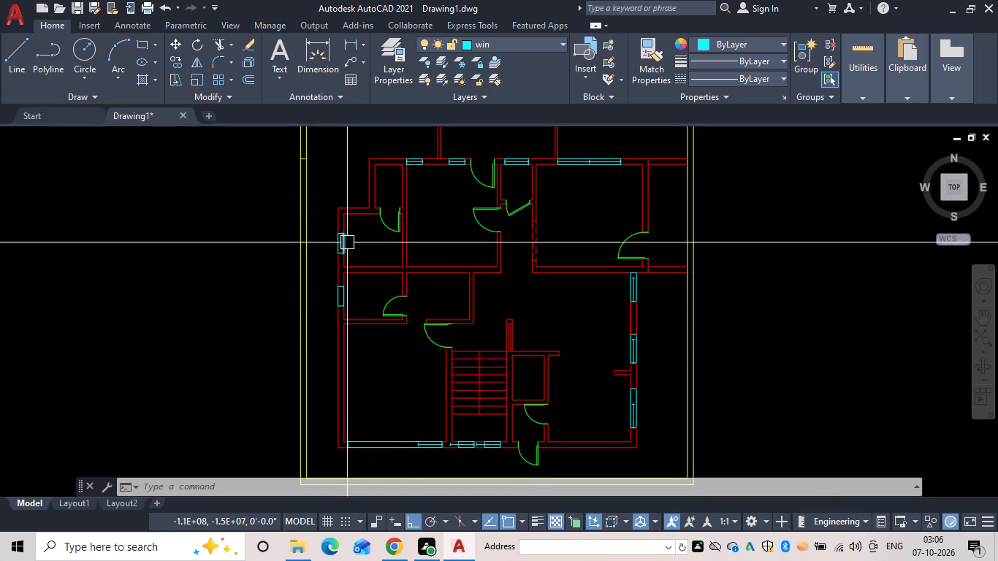
pyautogui.scroll(1, 418, 258)
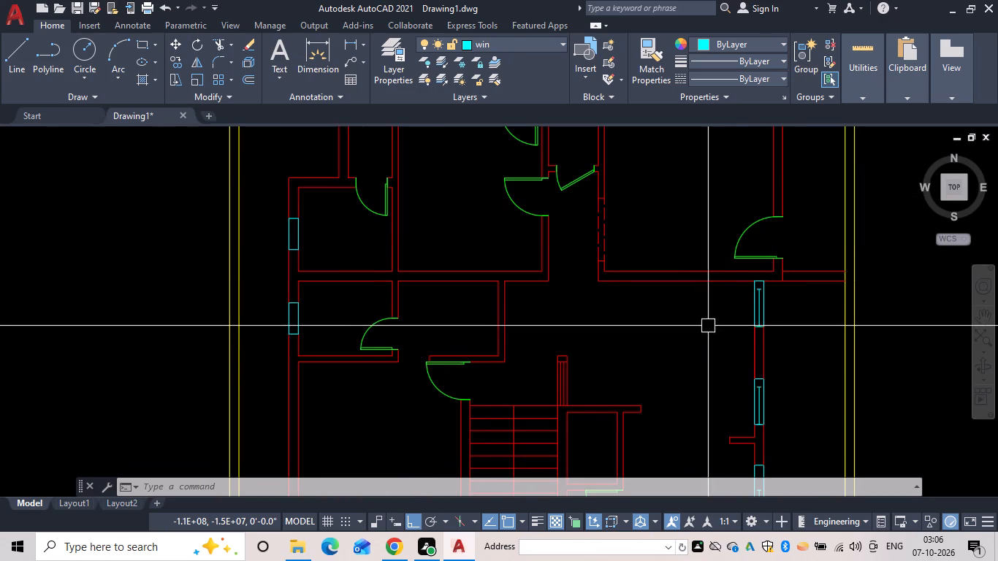
pyautogui.moveTo(752, 317); pyautogui.dragTo(508, 359, button='middle')
pyautogui.scroll(1, 509, 357)
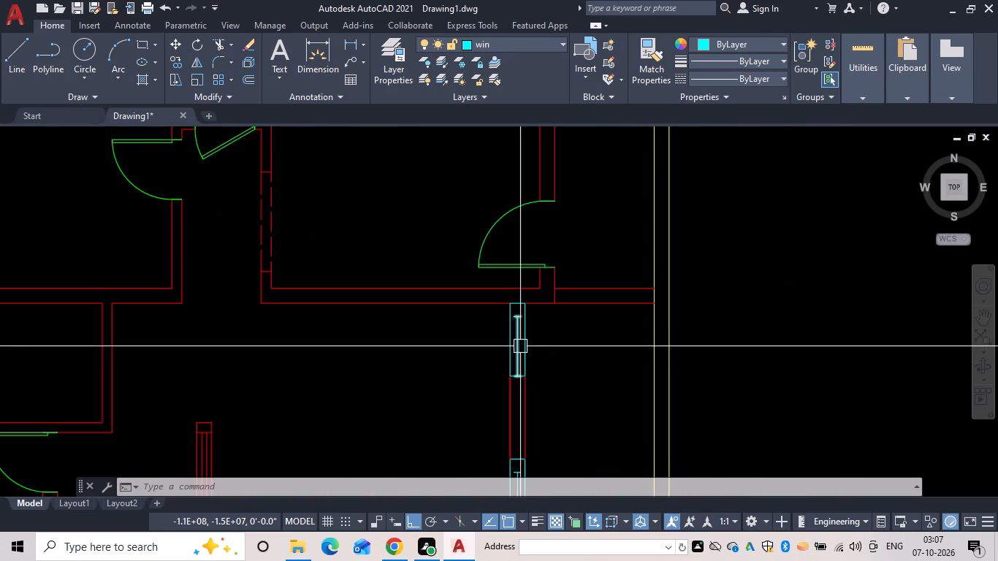
pyautogui.click(520, 346)
pyautogui.scroll(2, 532, 359)
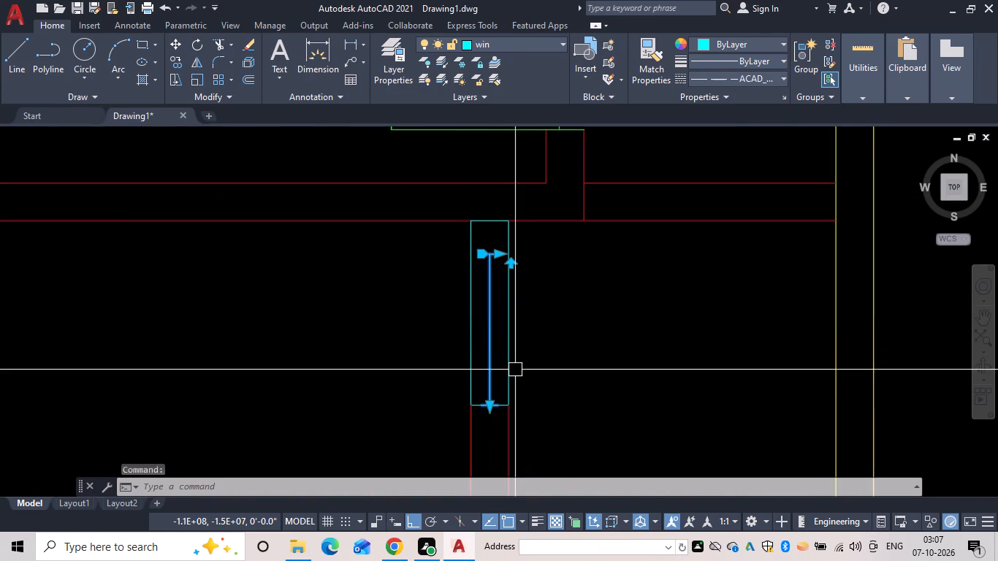
pyautogui.press('Escape')
pyautogui.write('co')
pyautogui.press('space')
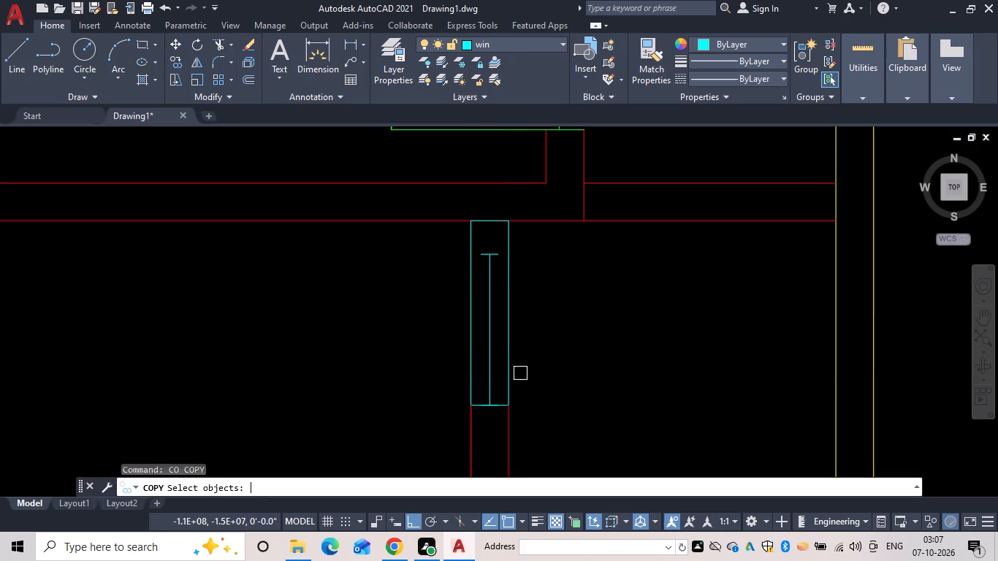
pyautogui.click(492, 327)
pyautogui.press('space')
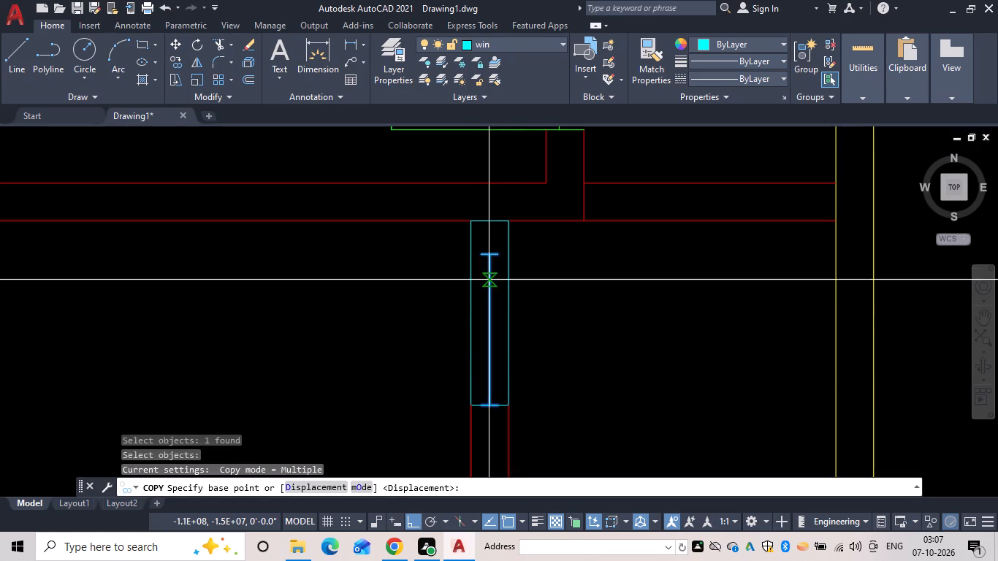
pyautogui.click(489, 253)
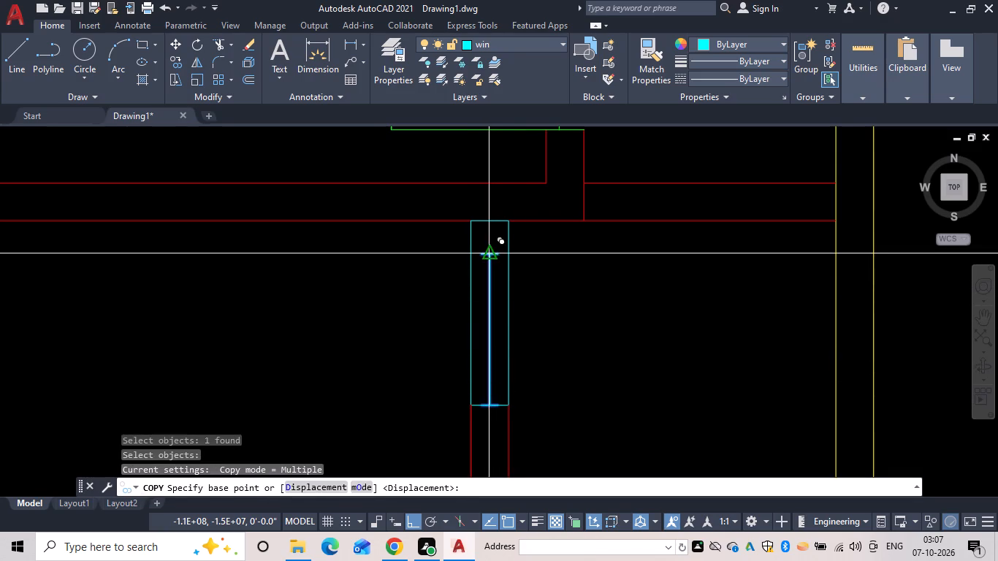
pyautogui.moveTo(468, 259); pyautogui.dragTo(731, 272, button='middle')
pyautogui.scroll(-2, 445, 270)
pyautogui.moveTo(346, 276); pyautogui.dragTo(744, 331, button='middle')
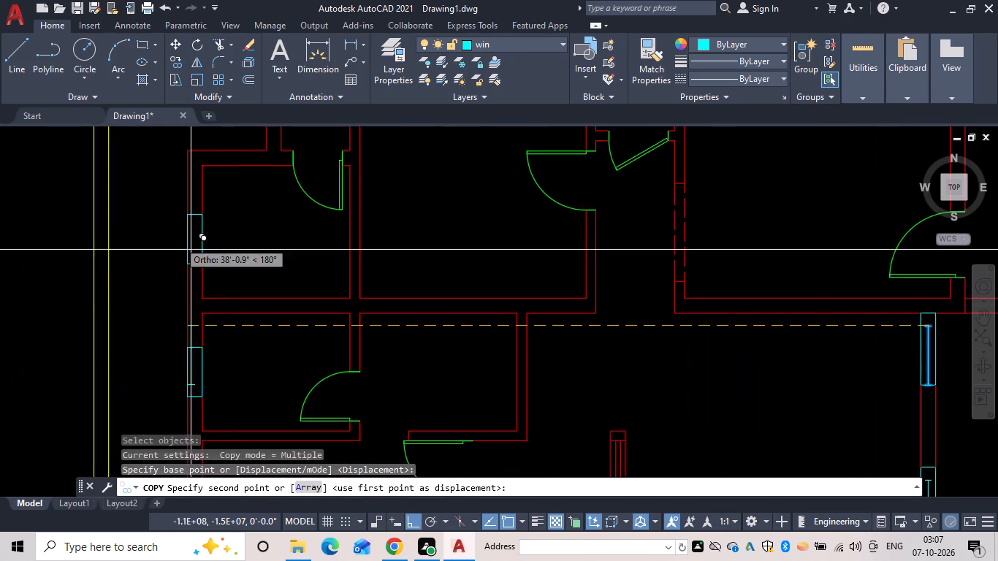
pyautogui.scroll(2, 175, 212)
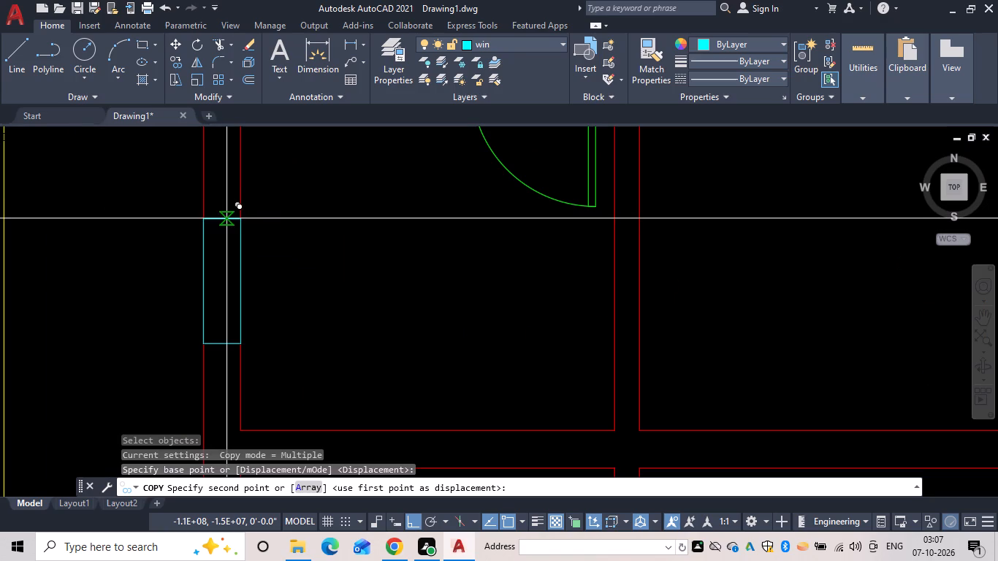
pyautogui.click(221, 219)
# Place another copy of the block at the north edge midpoint of the west wall's southern window and end the copying.
pyautogui.moveTo(239, 233); pyautogui.dragTo(245, 104, button='middle')
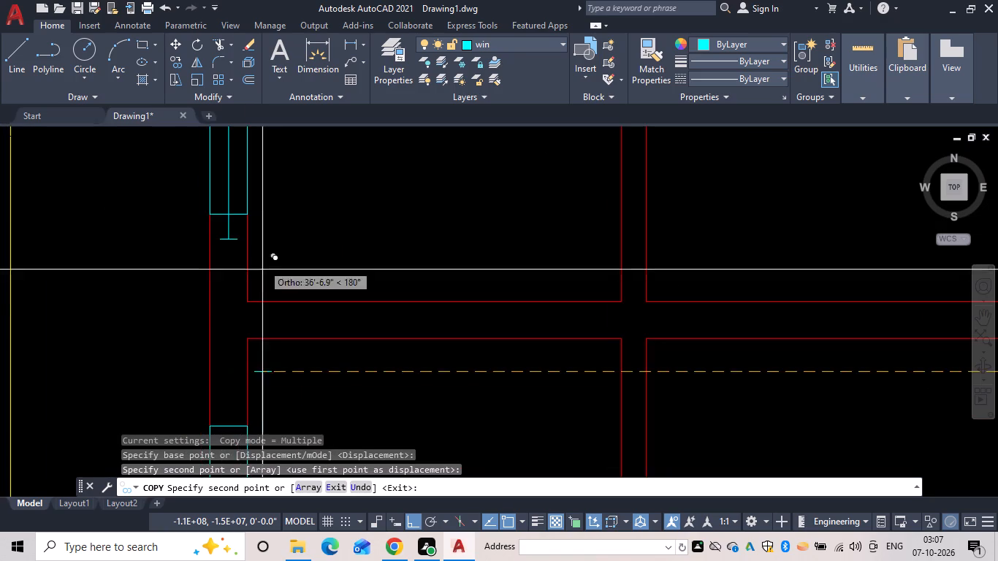
pyautogui.moveTo(264, 305); pyautogui.dragTo(278, 172, button='middle')
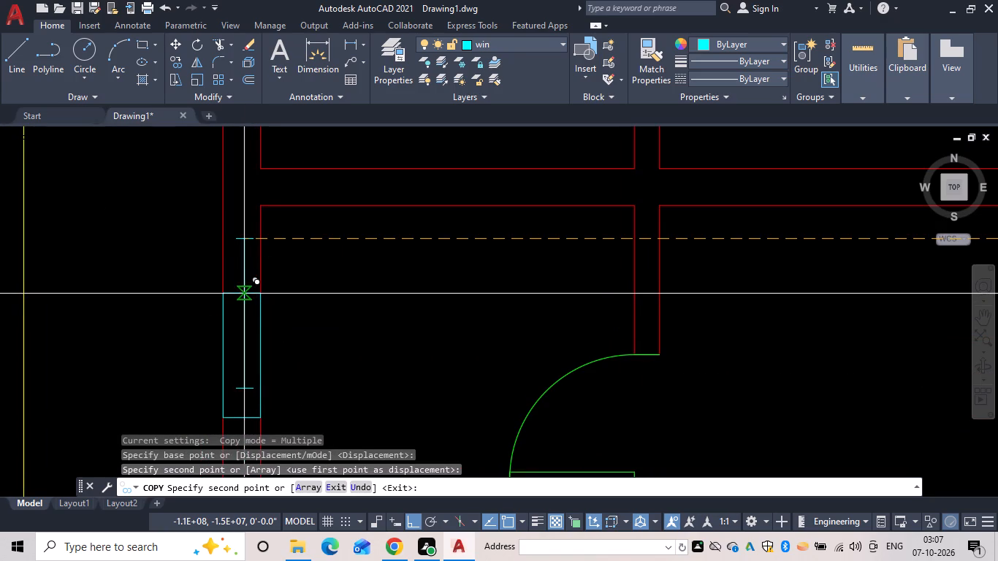
pyautogui.click(241, 294)
pyautogui.scroll(-1, 308, 293)
pyautogui.moveTo(307, 293); pyautogui.dragTo(301, 191, button='middle')
pyautogui.scroll(-2, 329, 274)
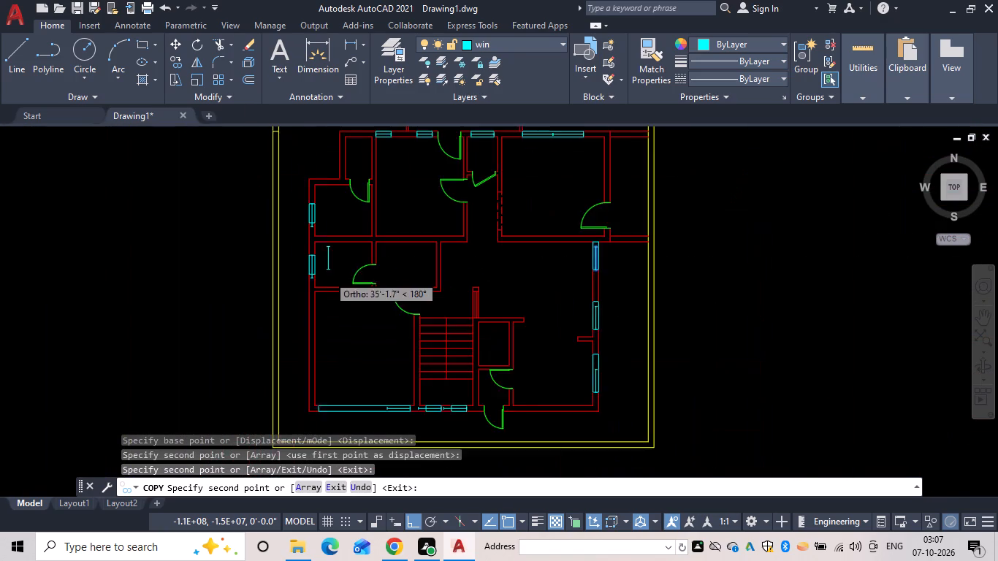
pyautogui.scroll(-2, 326, 275)
pyautogui.moveTo(351, 299); pyautogui.dragTo(337, 283, button='middle')
pyautogui.press('Escape')
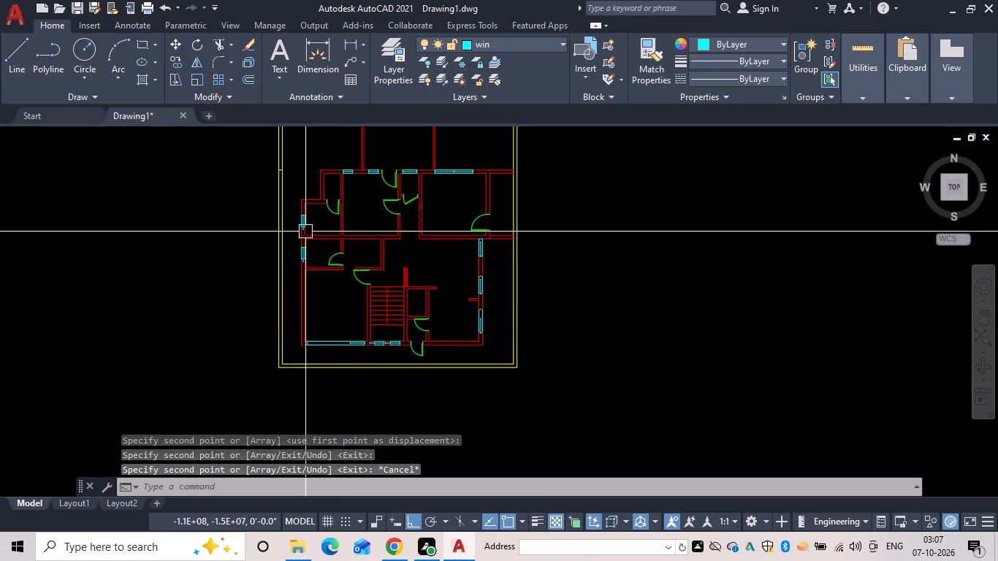
# Shorten the window block in the west wall's northern window so its south end meets the window's south edge.
pyautogui.scroll(3, 304, 226)
pyautogui.moveTo(305, 226); pyautogui.dragTo(335, 251, button='middle')
pyautogui.scroll(1, 314, 264)
pyautogui.moveTo(314, 264); pyautogui.dragTo(316, 289, button='middle')
pyautogui.scroll(1, 314, 264)
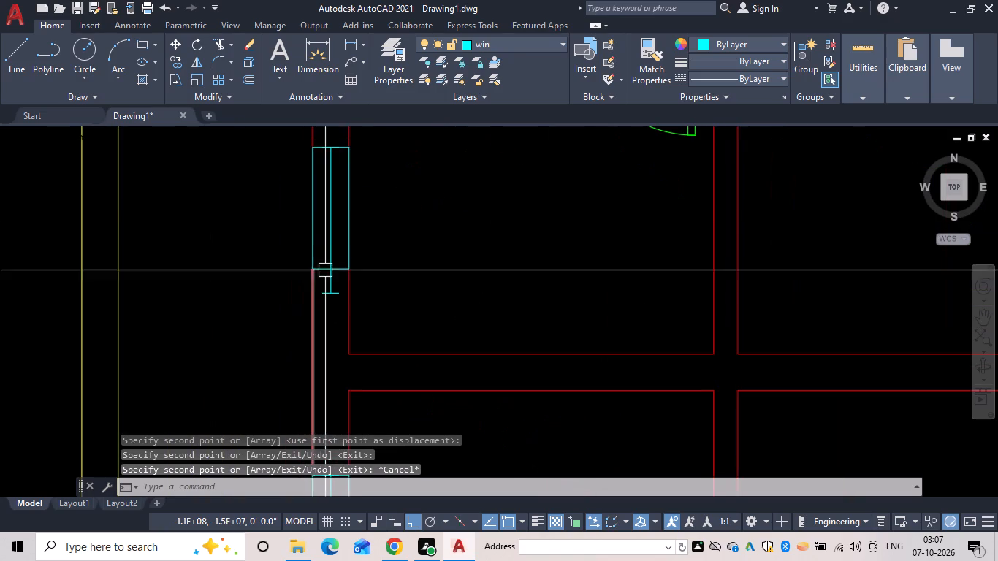
pyautogui.click(329, 217)
pyautogui.scroll(1, 338, 279)
pyautogui.click(329, 297)
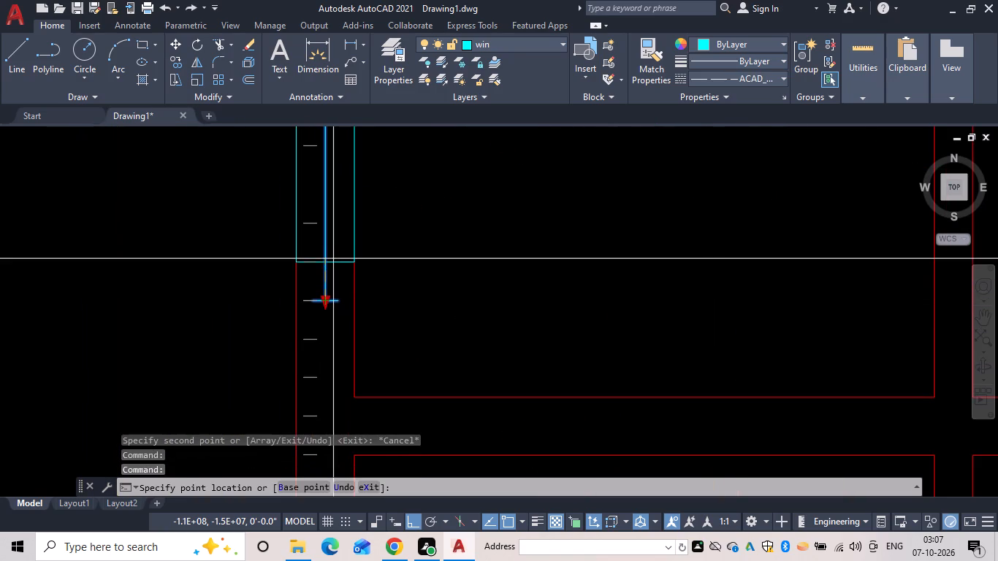
pyautogui.click(326, 262)
pyautogui.scroll(-2, 345, 284)
pyautogui.moveTo(338, 283); pyautogui.dragTo(340, 283, button='middle')
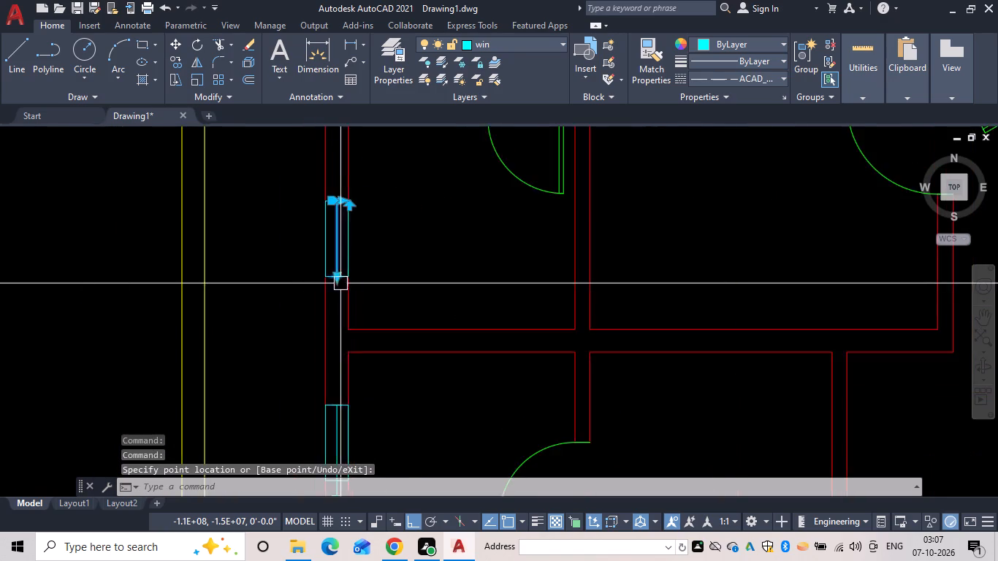
# Shorten the window block in the west wall's southern window so its south end meets the window's south edge.
pyautogui.moveTo(340, 283); pyautogui.dragTo(346, 190, button='middle')
pyautogui.click(347, 329)
pyautogui.moveTo(350, 332); pyautogui.dragTo(354, 231, button='middle')
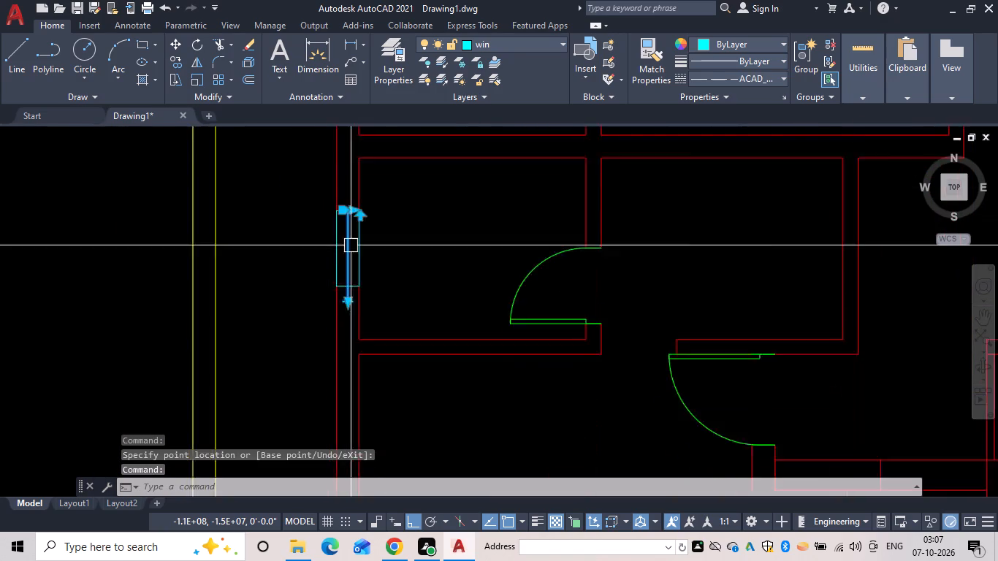
pyautogui.scroll(3, 348, 271)
pyautogui.scroll(-2, 340, 324)
pyautogui.scroll(3, 344, 332)
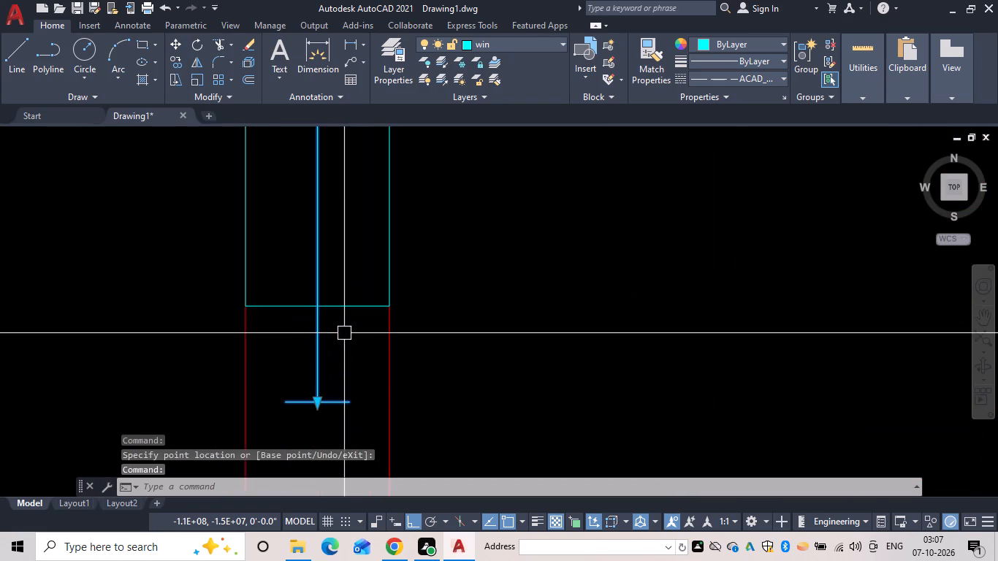
pyautogui.click(319, 401)
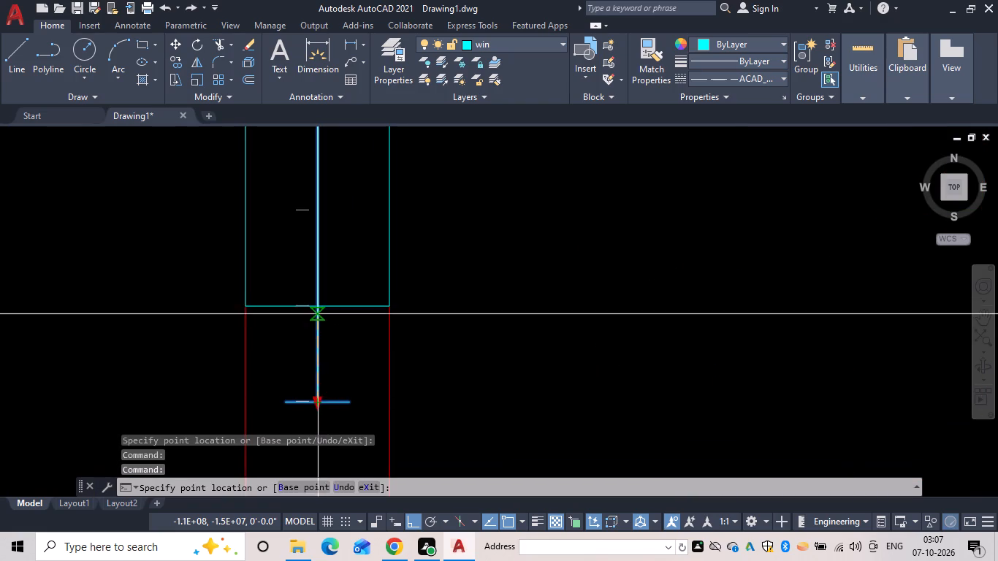
pyautogui.click(316, 302)
pyautogui.scroll(-3, 325, 324)
pyautogui.moveTo(316, 318); pyautogui.dragTo(312, 166, button='middle')
pyautogui.scroll(-2, 332, 293)
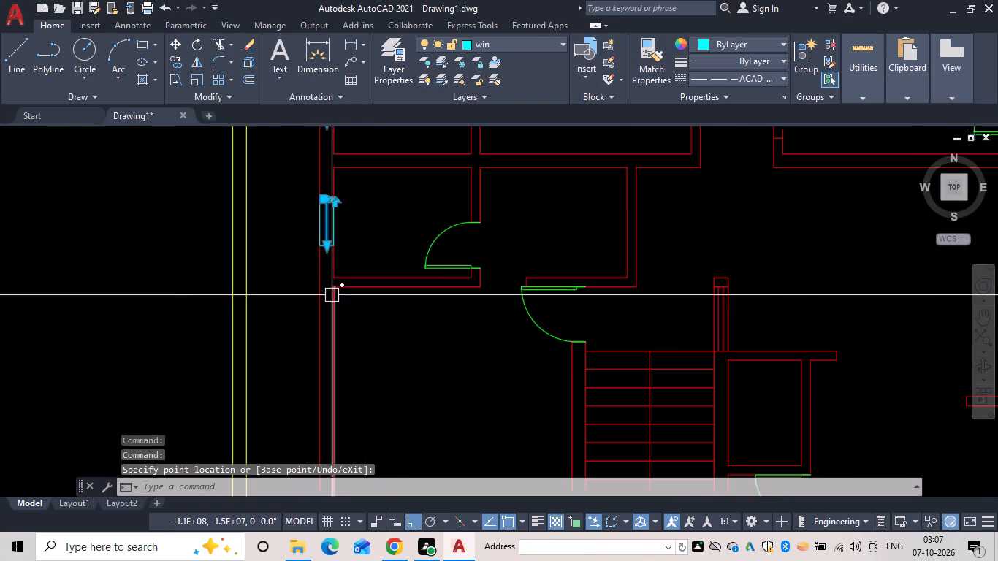
# Move the block in the wide south wall window from its west end to the midpoint of the window's west edge.
pyautogui.moveTo(331, 295); pyautogui.dragTo(298, 153, button='middle')
pyautogui.moveTo(377, 340); pyautogui.dragTo(351, 217, button='middle')
pyautogui.scroll(1, 435, 298)
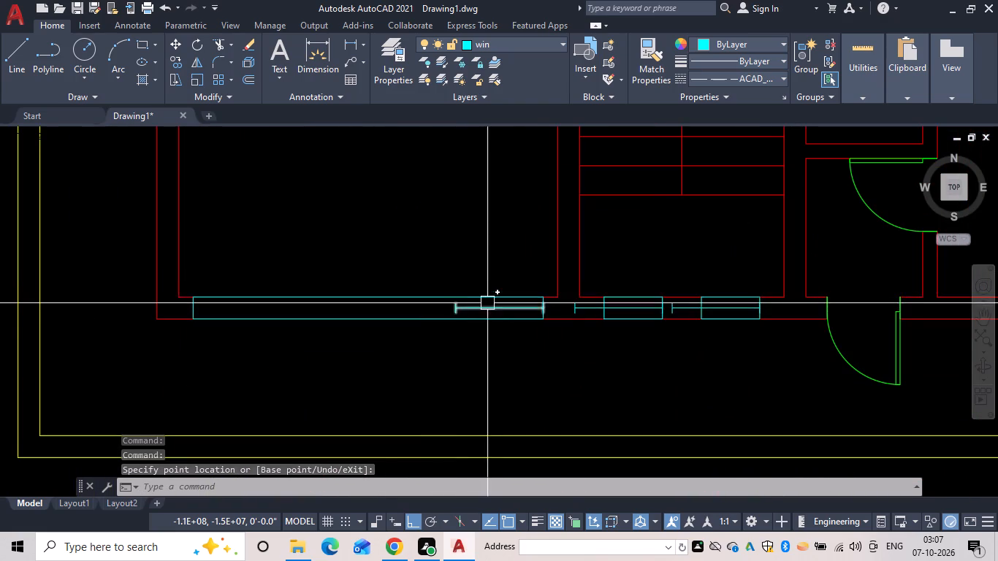
pyautogui.click(487, 303)
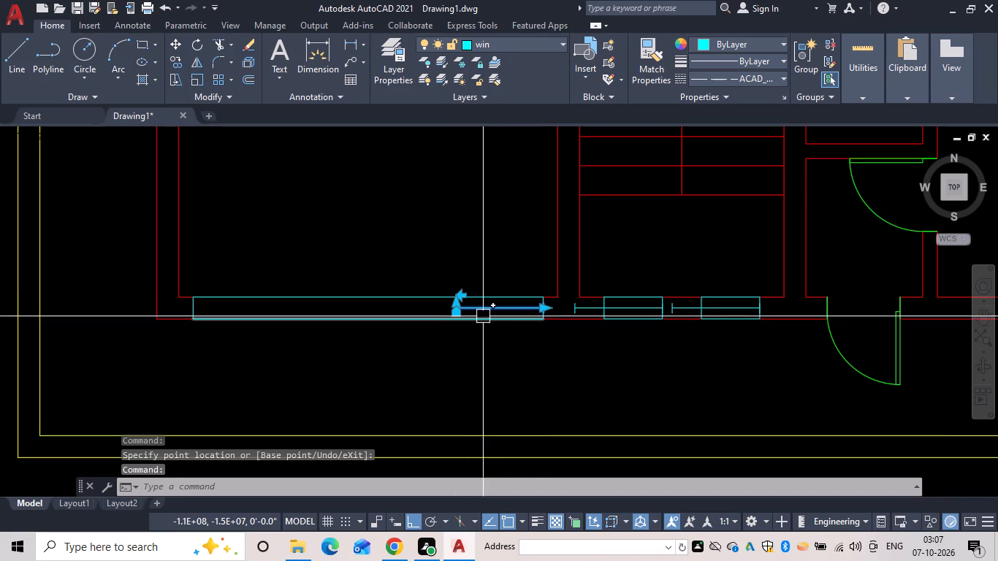
pyautogui.write('m')
pyautogui.press('space')
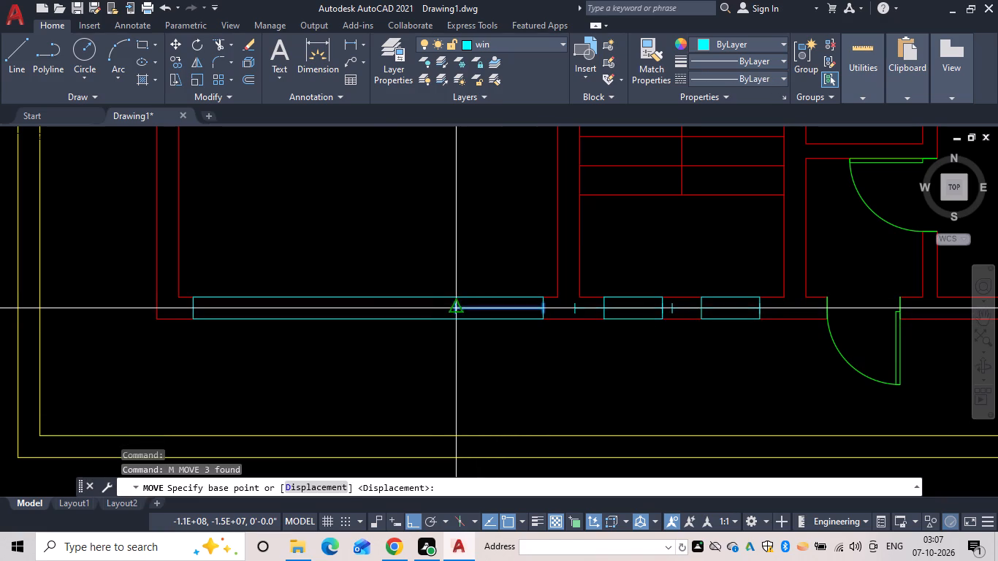
pyautogui.moveTo(456, 307); pyautogui.dragTo(446, 308)
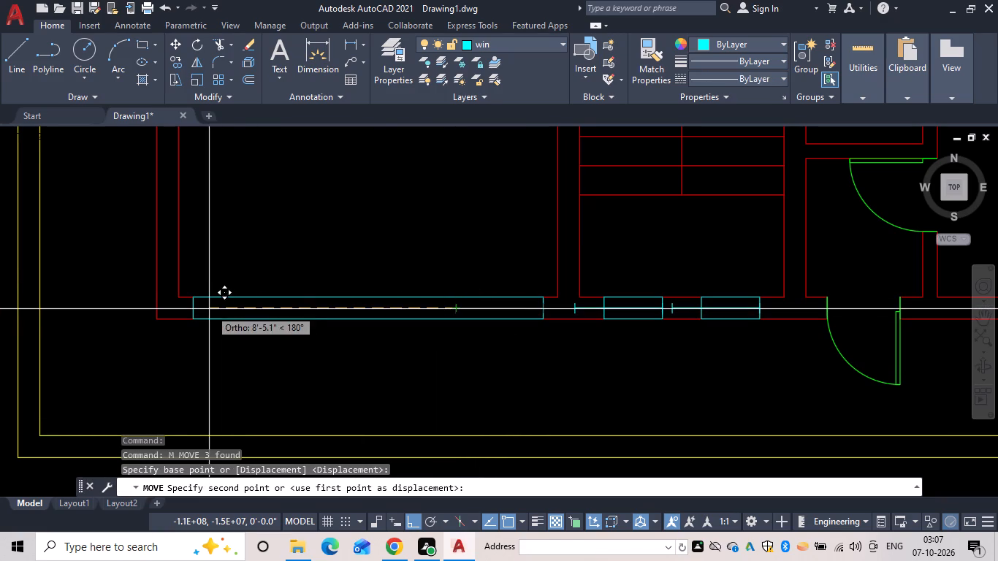
pyautogui.click(194, 308)
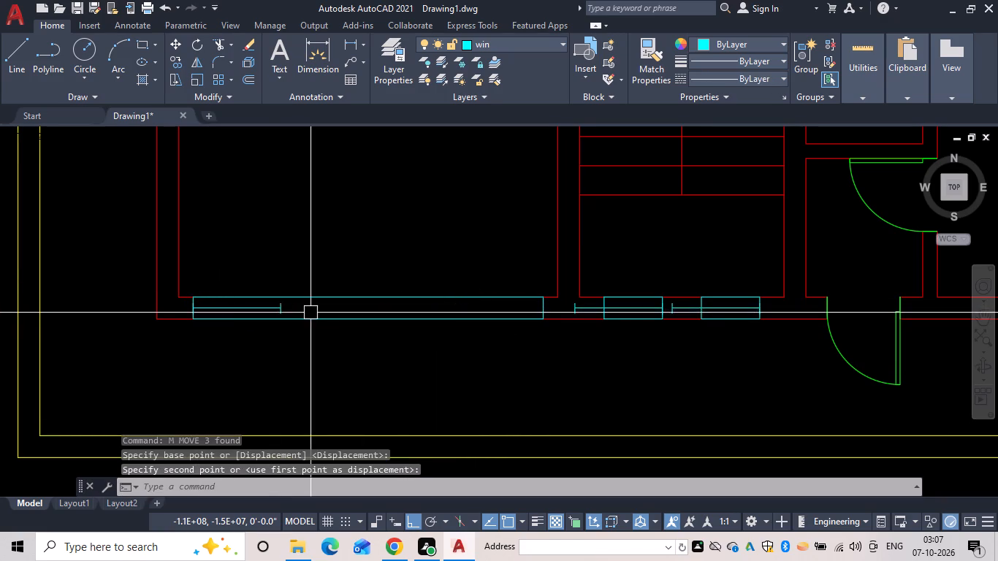
pyautogui.press('Escape')
# Stretch the moved block's east end eastward to make it about 5' long.
pyautogui.click(278, 311)
pyautogui.click(284, 308)
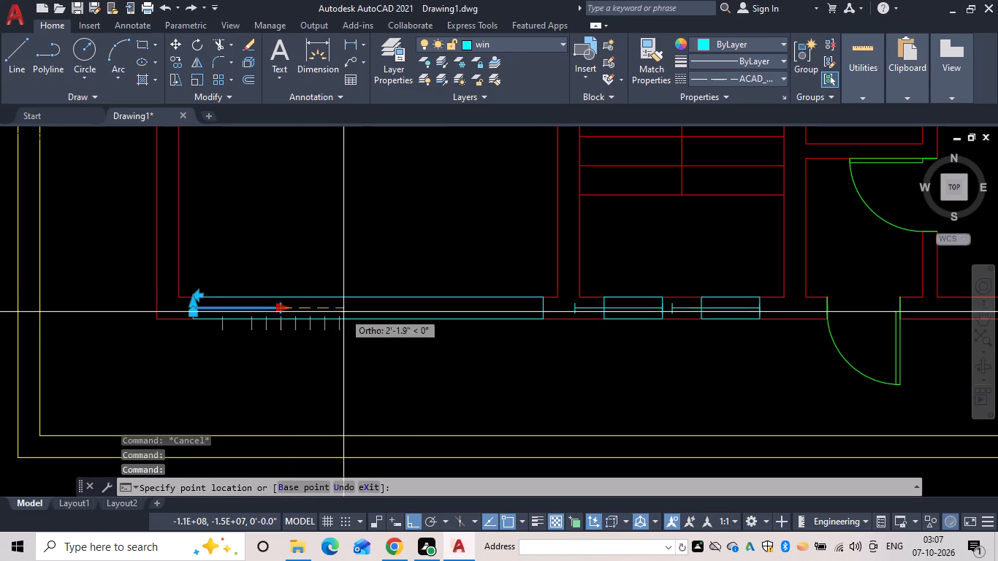
pyautogui.click(340, 324)
pyautogui.press('Escape')
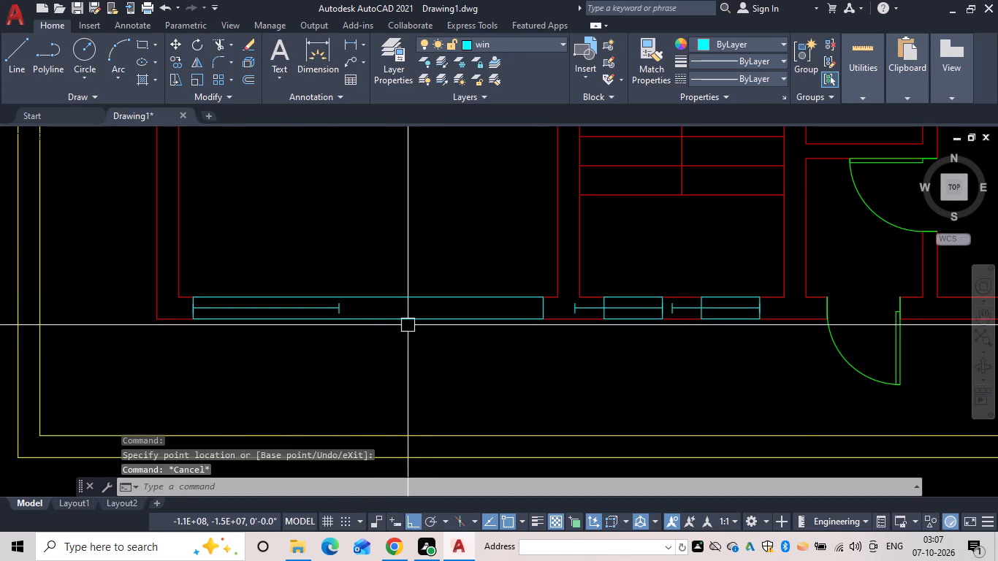
# Copy the lengthened block from its east end to the midpoint of the wide south window's east edge.
pyautogui.write('co')
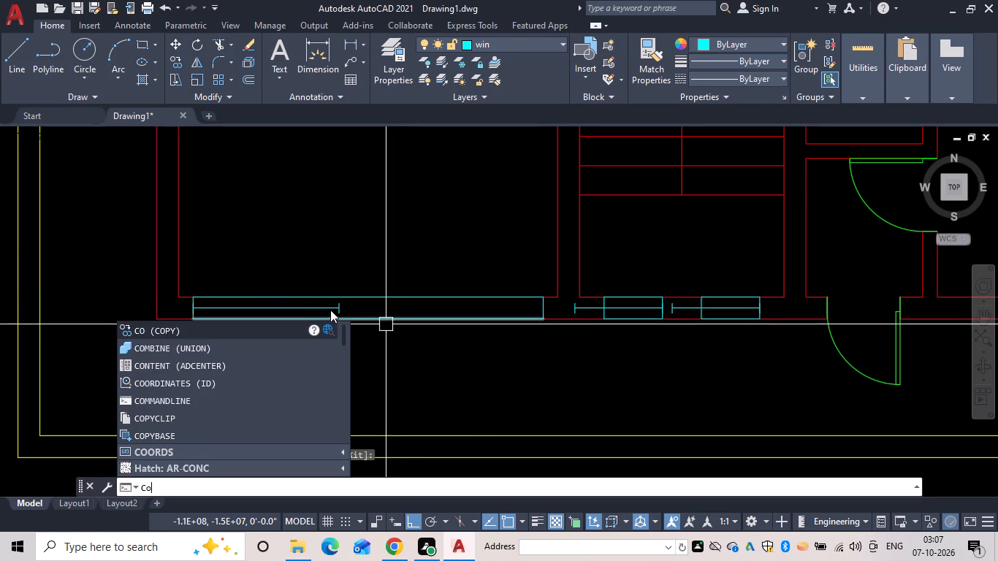
pyautogui.press('space')
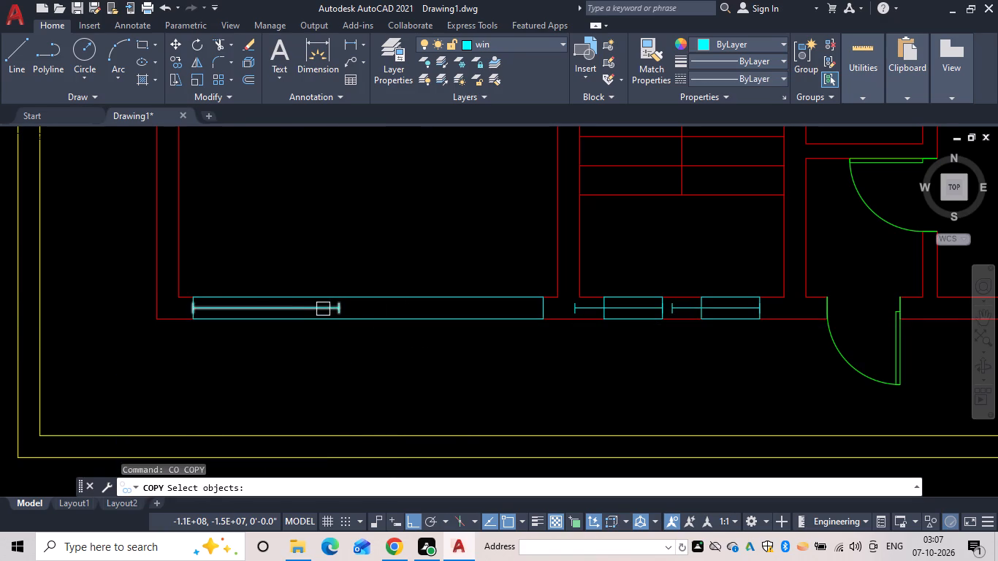
pyautogui.click(323, 309)
pyautogui.scroll(3, 345, 315)
pyautogui.press('space')
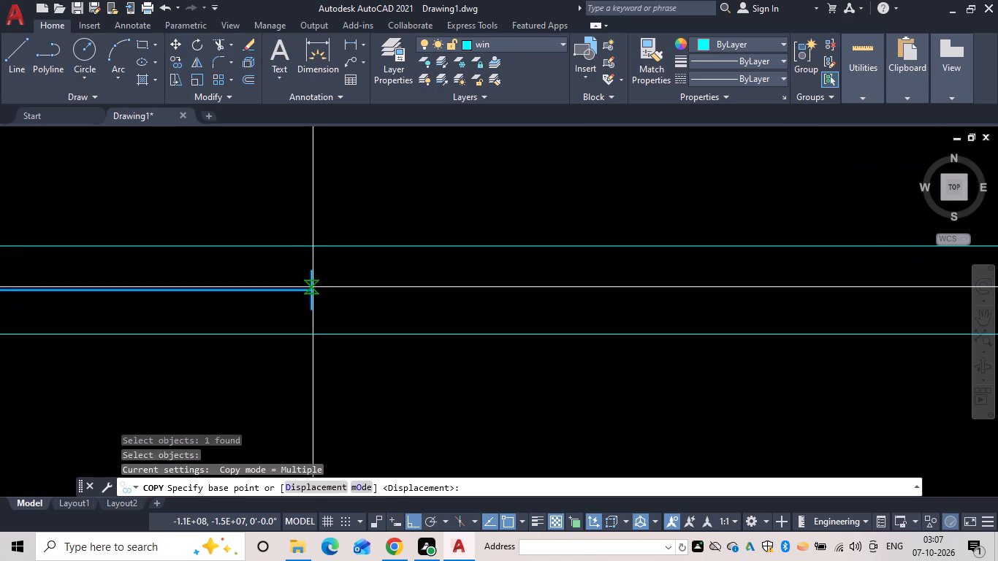
pyautogui.click(311, 290)
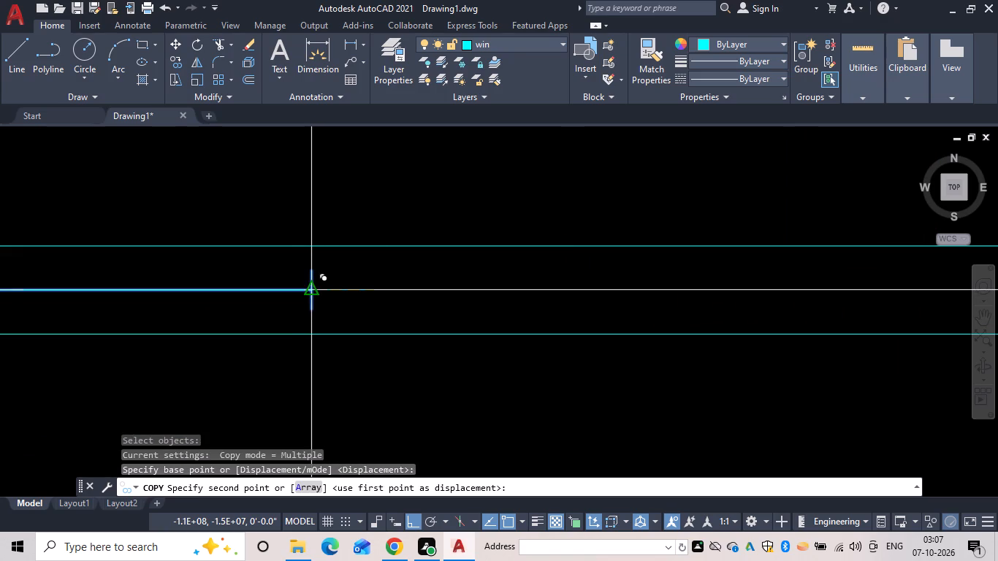
pyautogui.scroll(-1, 457, 303)
pyautogui.moveTo(455, 303); pyautogui.dragTo(205, 273, button='middle')
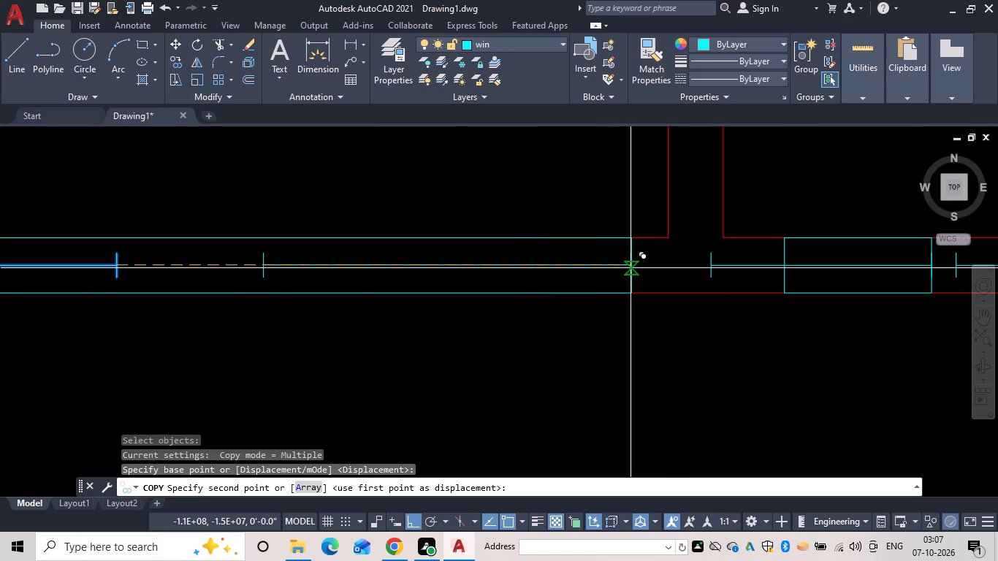
pyautogui.click(631, 266)
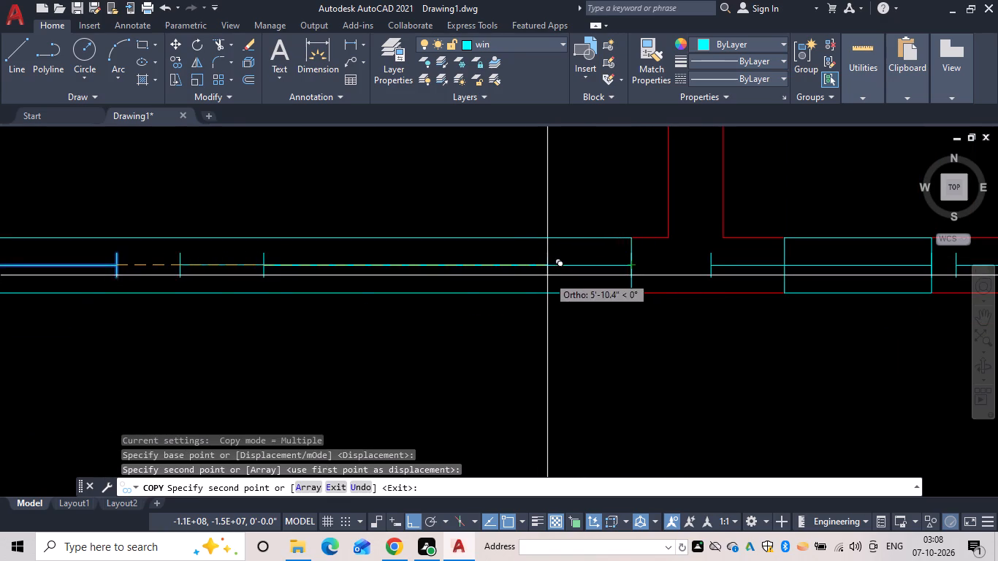
pyautogui.press('Escape')
pyautogui.scroll(-2, 544, 270)
pyautogui.moveTo(542, 267); pyautogui.dragTo(647, 246, button='middle')
pyautogui.press('Escape')
pyautogui.click(564, 246)
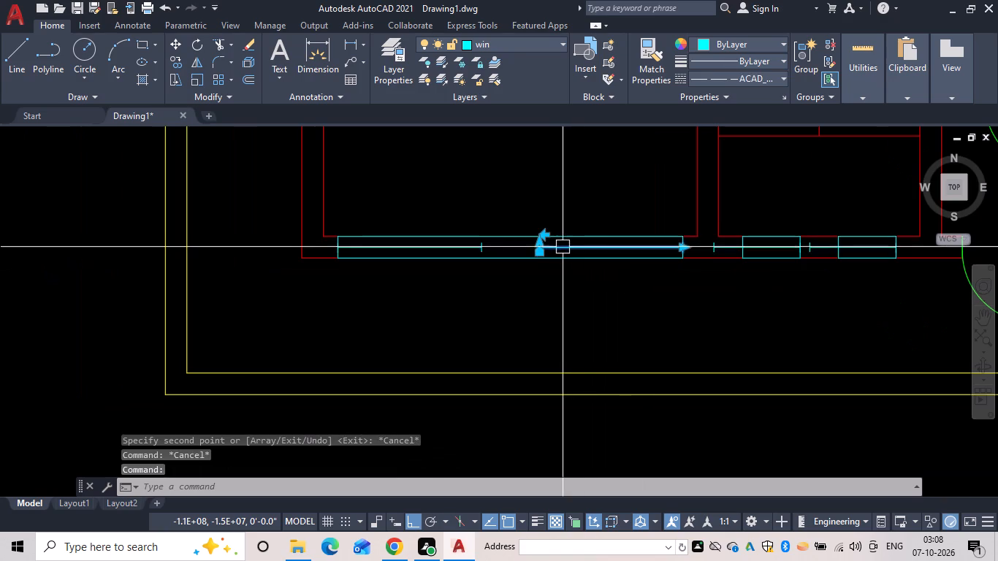
pyautogui.scroll(3, 533, 258)
pyautogui.press('Escape')
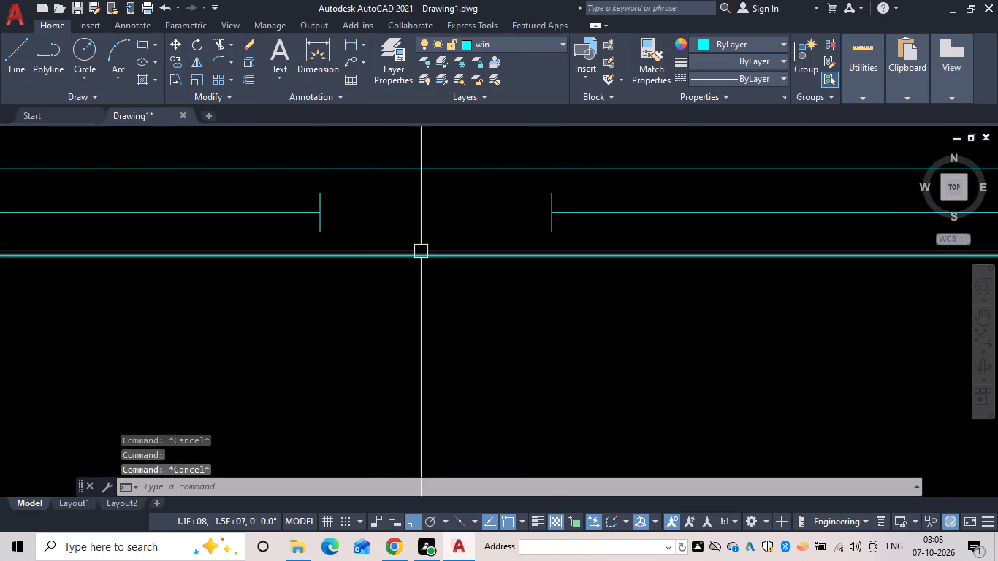
pyautogui.press('Escape')
# Copy the western block from its west end to its own east end to fill the gap in the wide south window.
pyautogui.write('co')
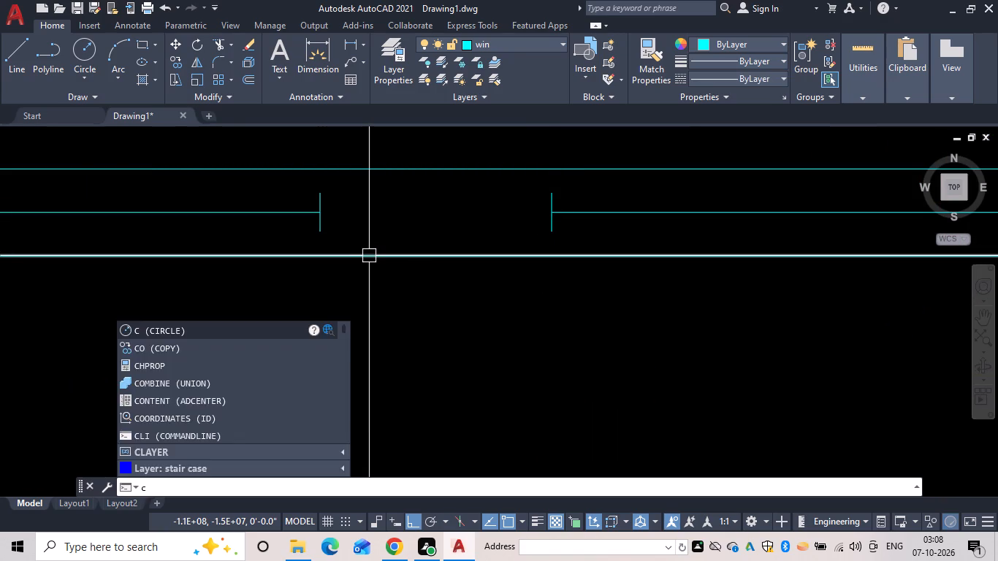
pyautogui.press('space')
pyautogui.click(301, 213)
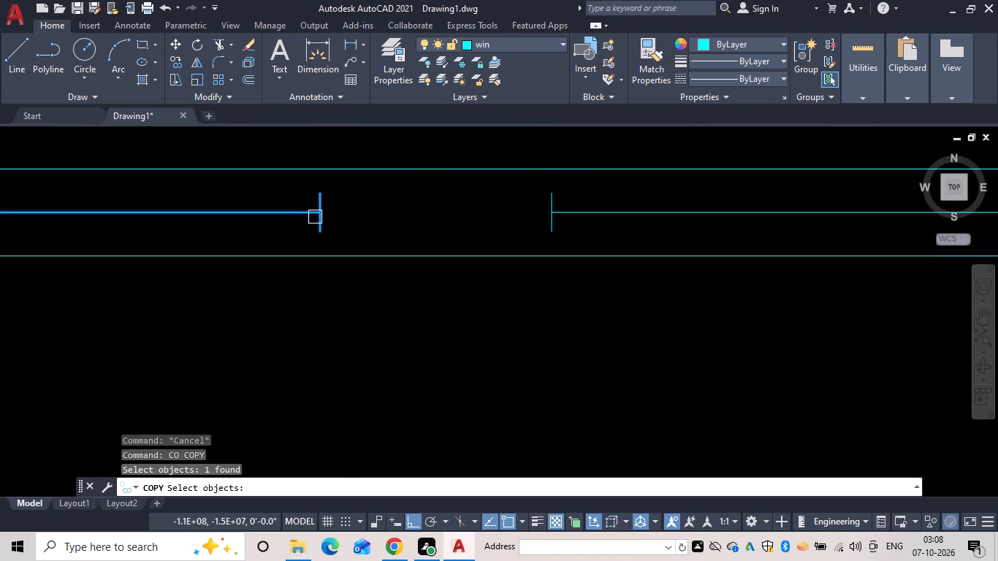
pyautogui.scroll(-3, 311, 217)
pyautogui.moveTo(332, 215); pyautogui.dragTo(451, 215, button='middle')
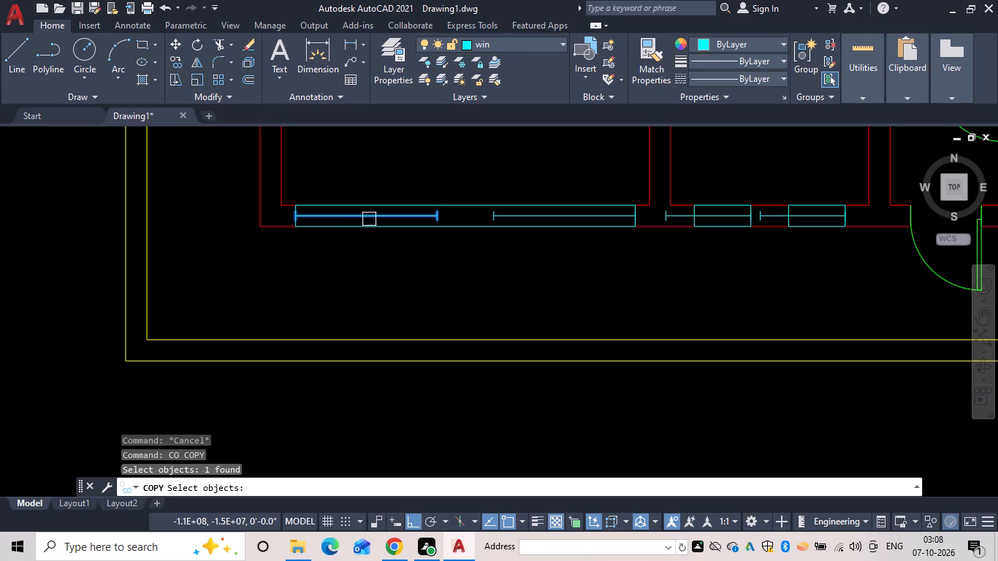
pyautogui.scroll(2, 290, 210)
pyautogui.press('space')
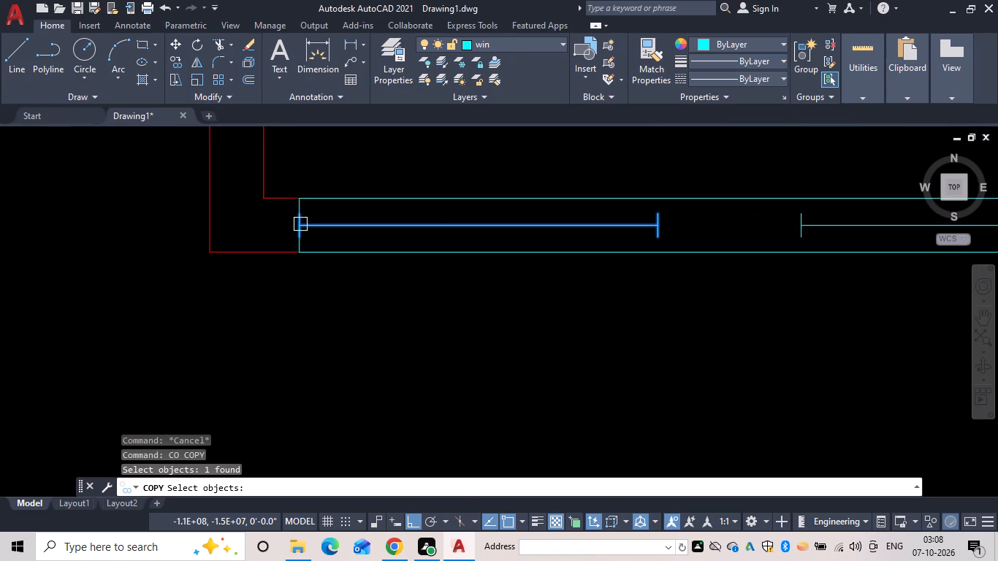
pyautogui.click(300, 225)
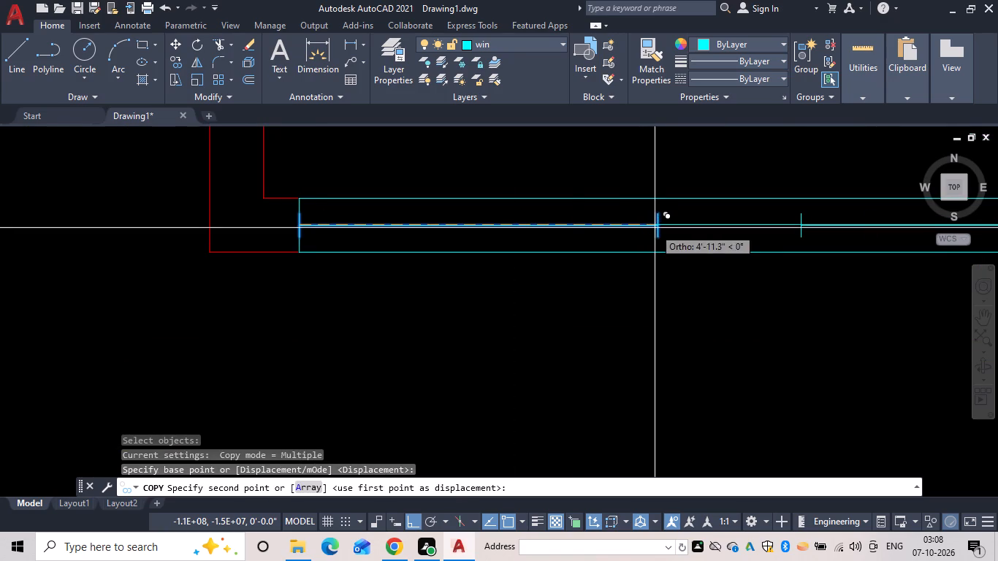
pyautogui.click(658, 224)
pyautogui.moveTo(644, 243); pyautogui.dragTo(433, 242, button='middle')
pyautogui.press('Escape')
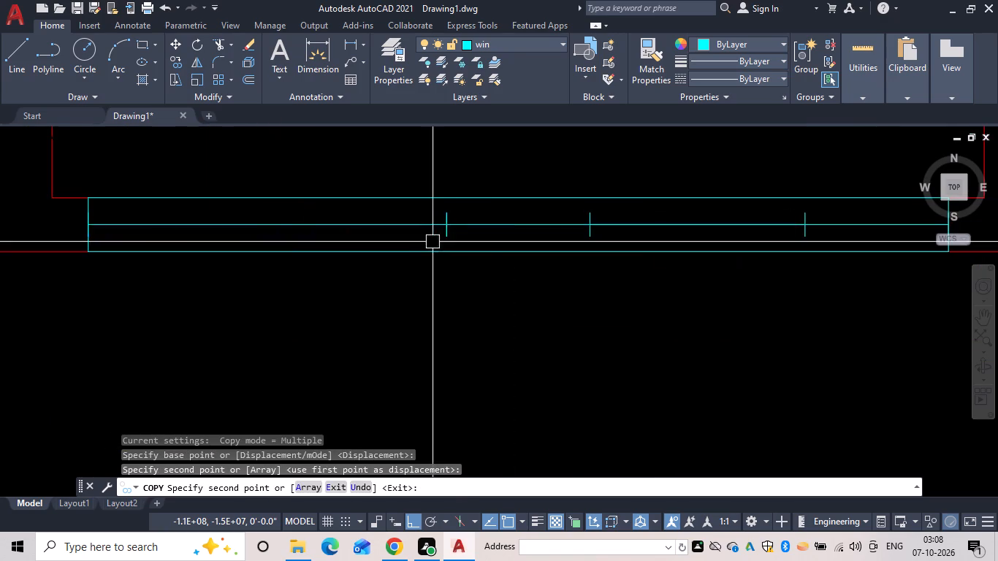
pyautogui.press('Escape')
# Shorten the middle block so its east end meets the west end of the eastern block.
pyautogui.click(507, 225)
pyautogui.moveTo(544, 237); pyautogui.dragTo(334, 278, button='middle')
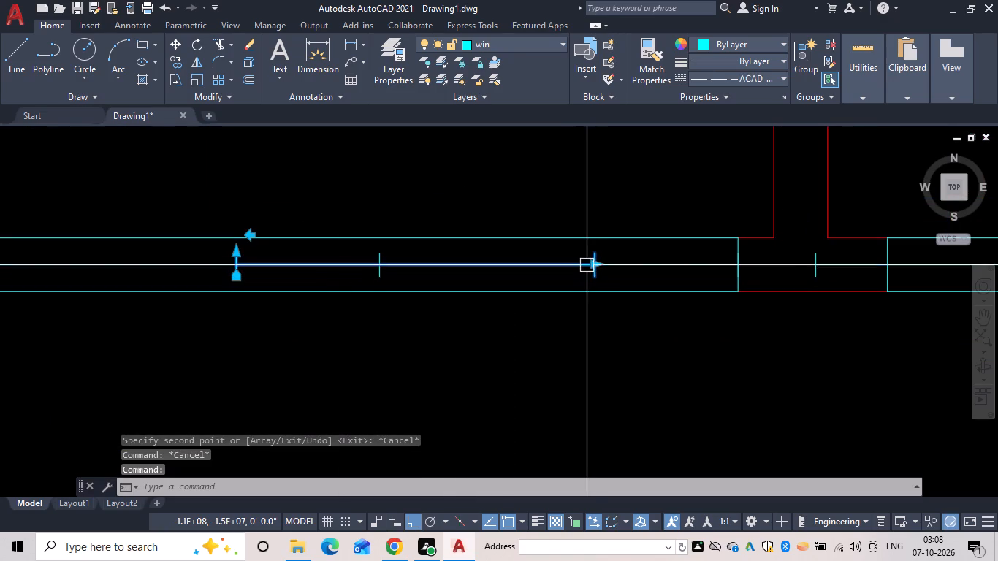
pyautogui.click(593, 262)
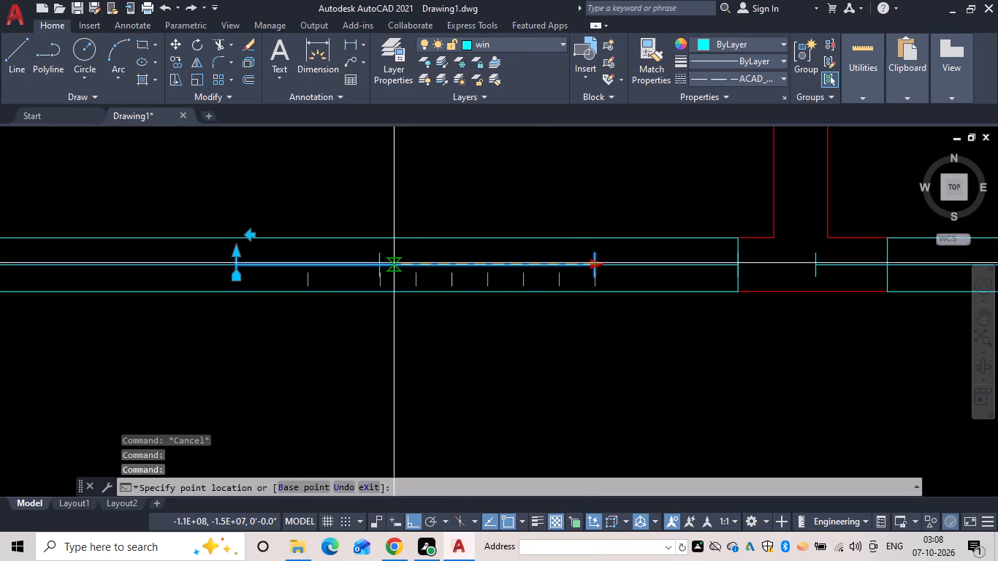
pyautogui.click(380, 261)
pyautogui.press('Escape')
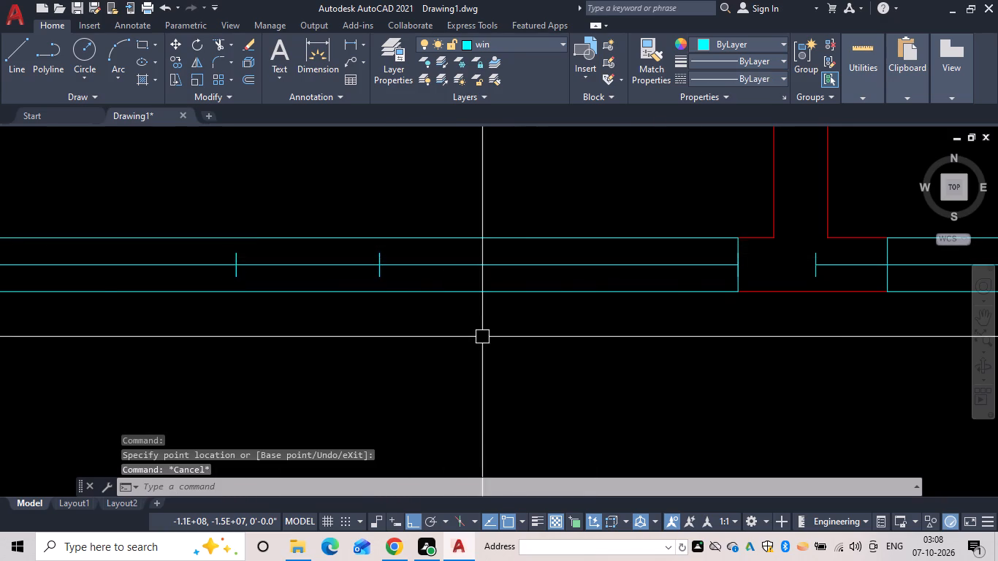
# Move the block at the western of the two narrow south windows by its west end to the midpoint of that window's west edge.
pyautogui.scroll(-2, 482, 337)
pyautogui.middleClick(482, 337)
pyautogui.scroll(-1, 484, 349)
pyautogui.moveTo(481, 349); pyautogui.dragTo(362, 327, button='middle')
pyautogui.scroll(3, 534, 315)
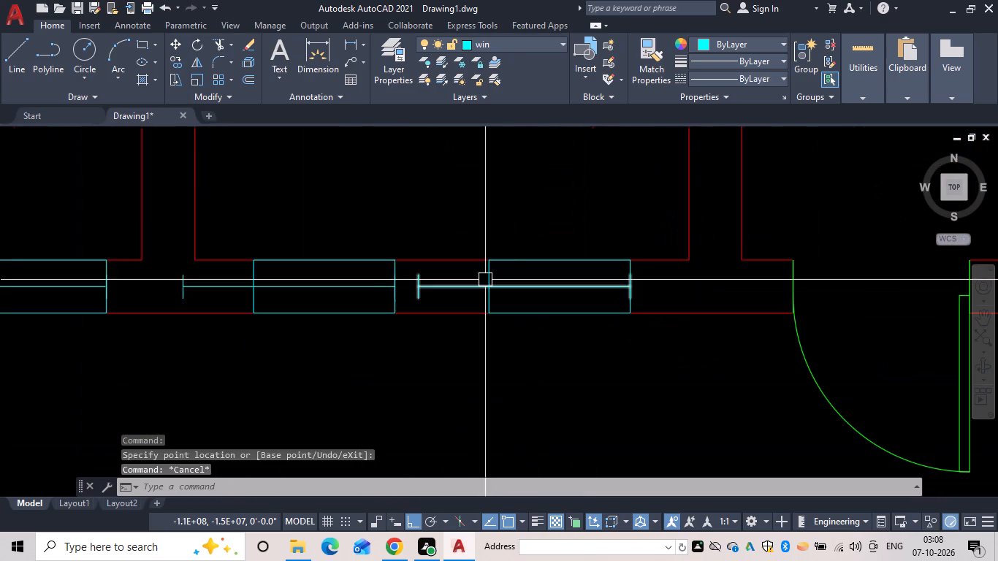
pyautogui.click(197, 285)
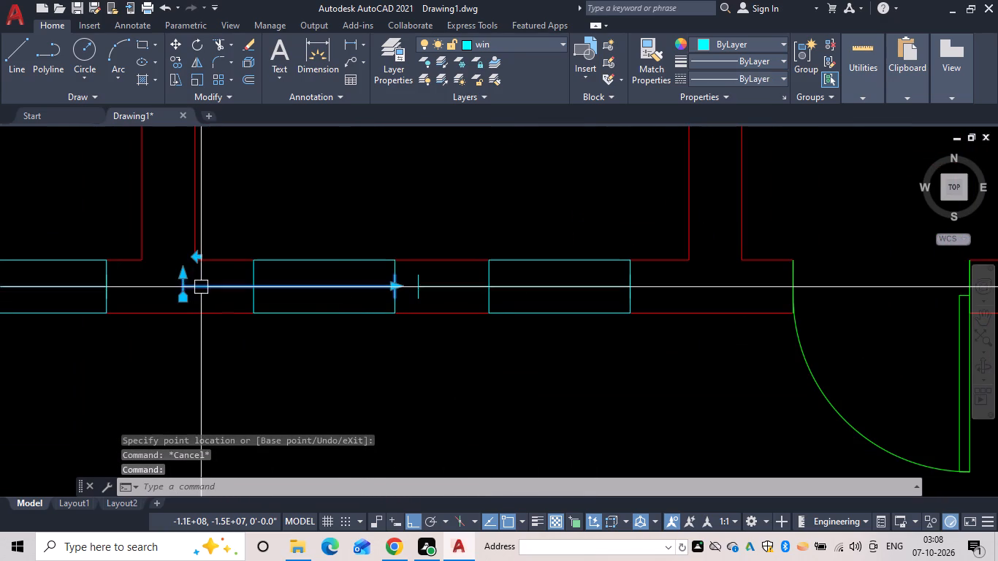
pyautogui.press('m')
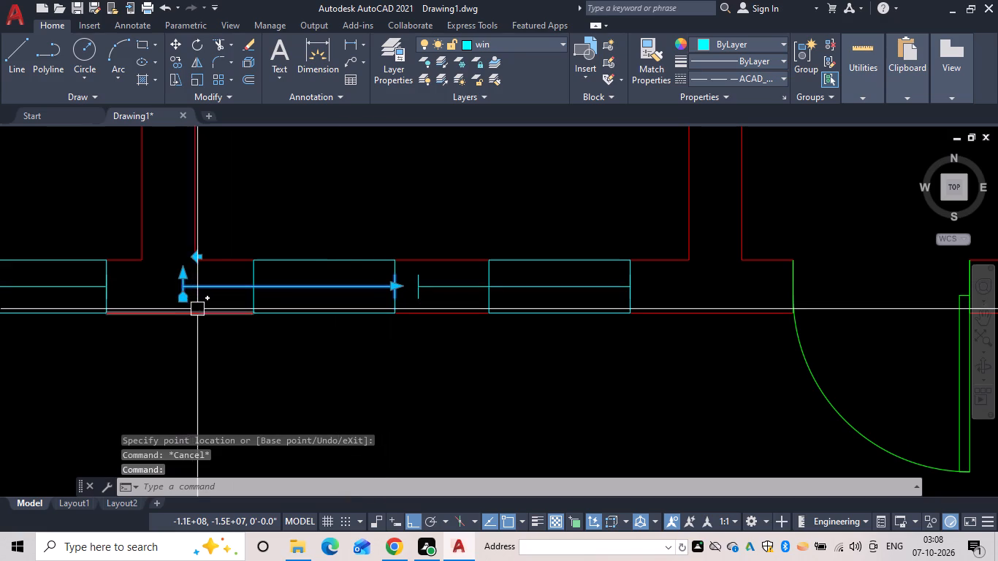
pyautogui.press('space')
pyautogui.click(184, 288)
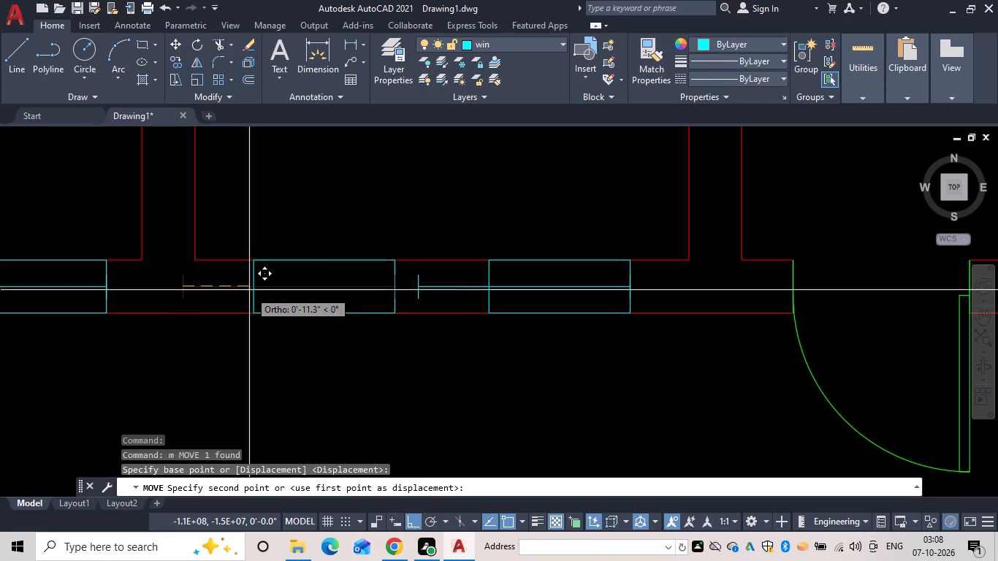
pyautogui.click(253, 286)
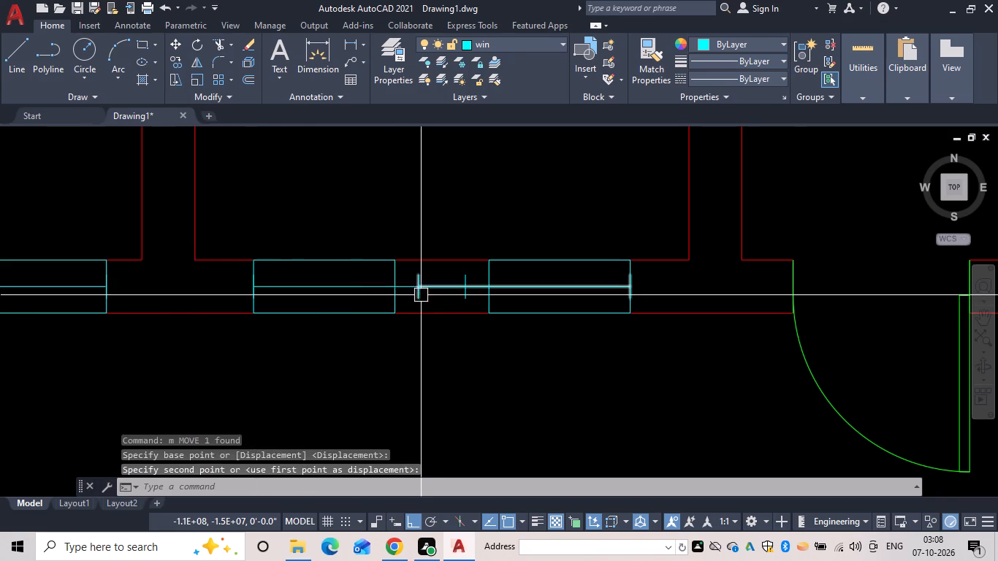
pyautogui.press('Escape')
# Shorten the western narrow window's block so its east end meets the window's east edge.
pyautogui.click(360, 286)
pyautogui.scroll(2, 438, 286)
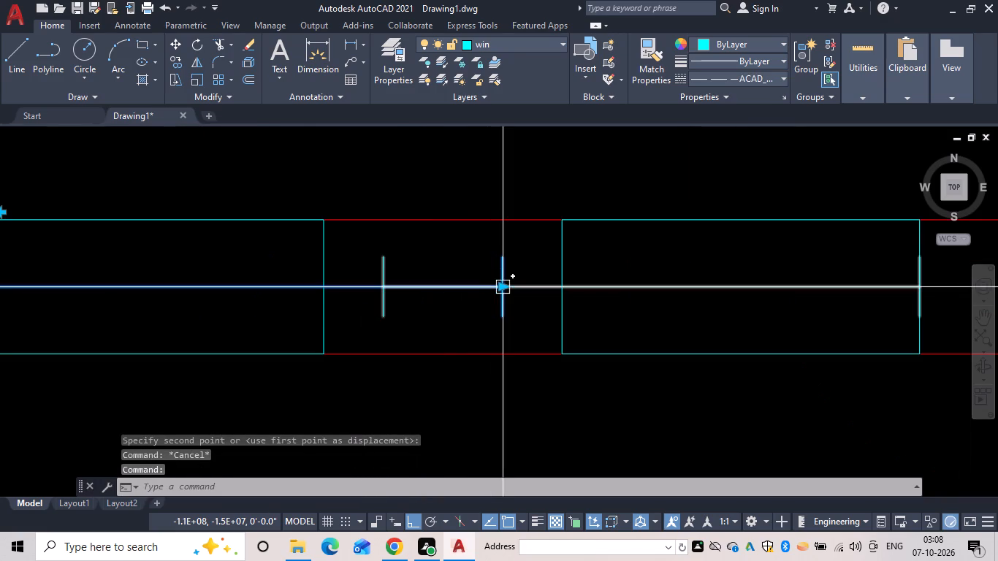
pyautogui.click(503, 286)
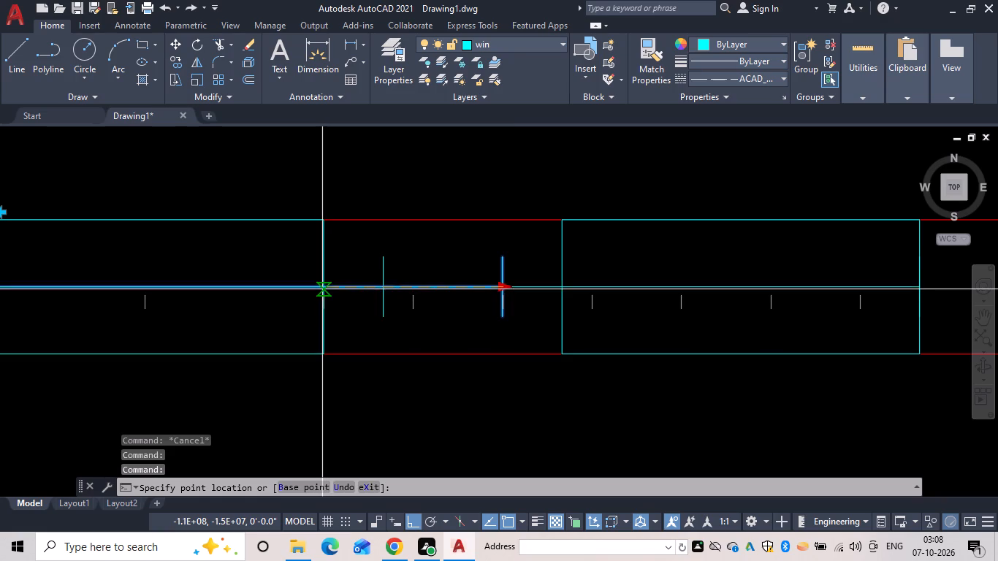
pyautogui.click(322, 287)
pyautogui.scroll(-3, 362, 294)
pyautogui.press('Escape')
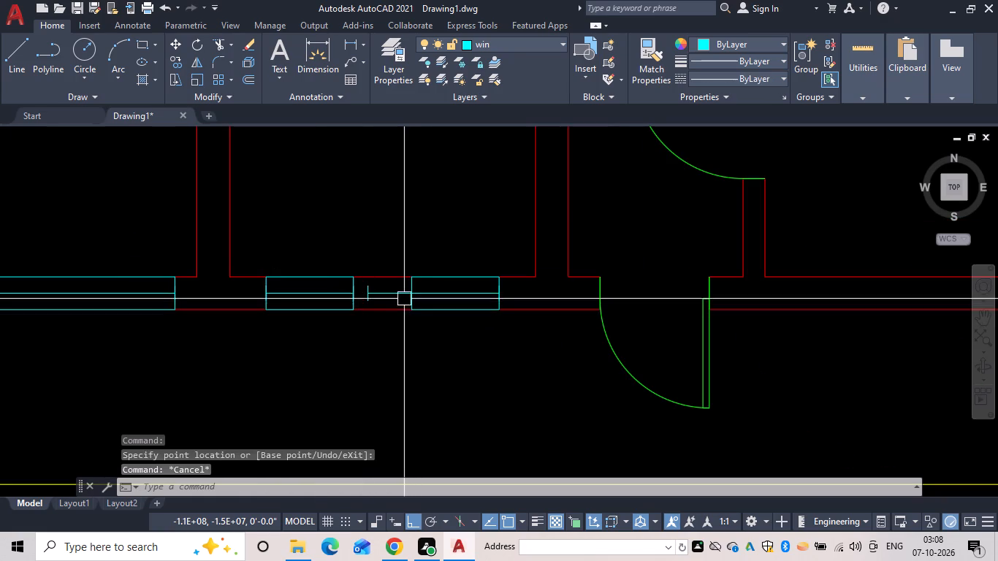
# Move the block at the eastern narrow south window by its west end to the midpoint of that window's west edge.
pyautogui.click(402, 293)
pyautogui.scroll(2, 360, 291)
pyautogui.press('m')
pyautogui.press('space')
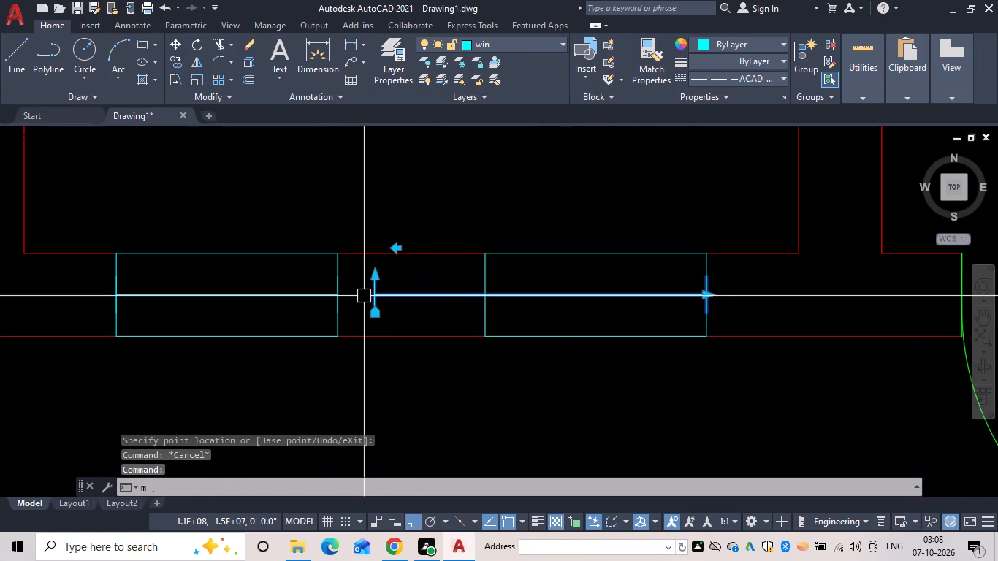
pyautogui.click(374, 294)
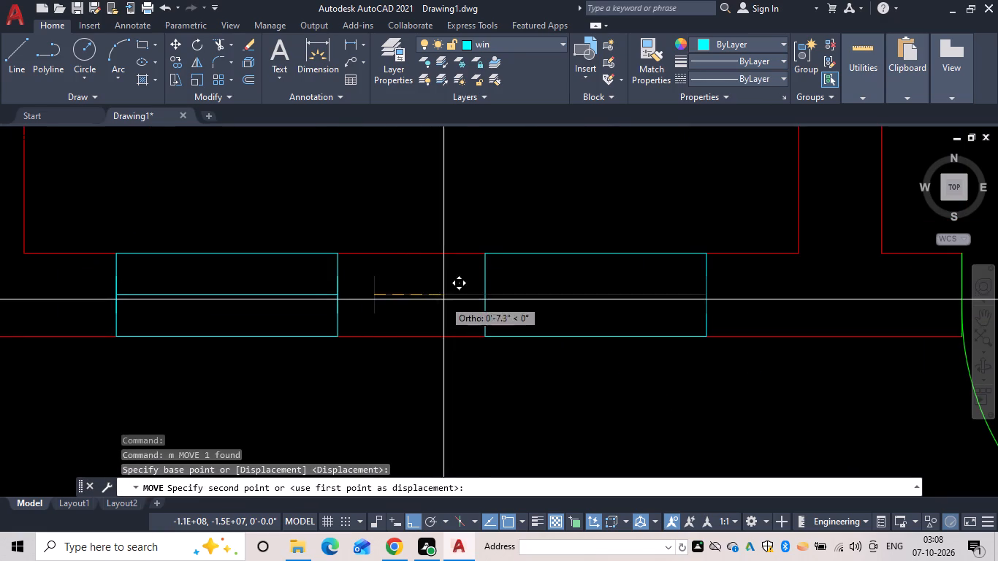
pyautogui.click(484, 294)
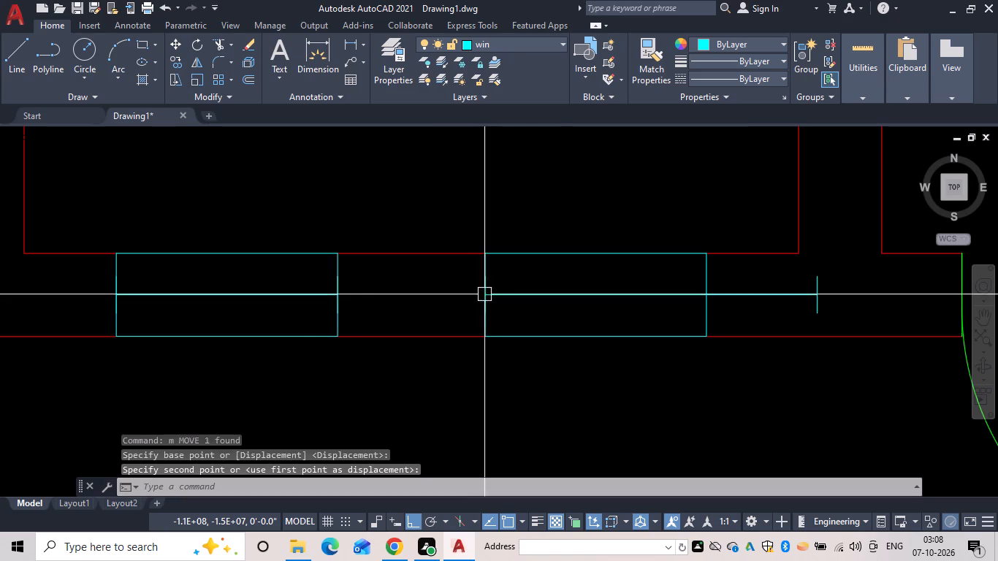
pyautogui.scroll(-1, 505, 295)
pyautogui.moveTo(498, 293); pyautogui.dragTo(386, 267, button='middle')
pyautogui.press('Escape')
# Shorten the eastern narrow window's block so its east end meets the window's east edge.
pyautogui.click(557, 268)
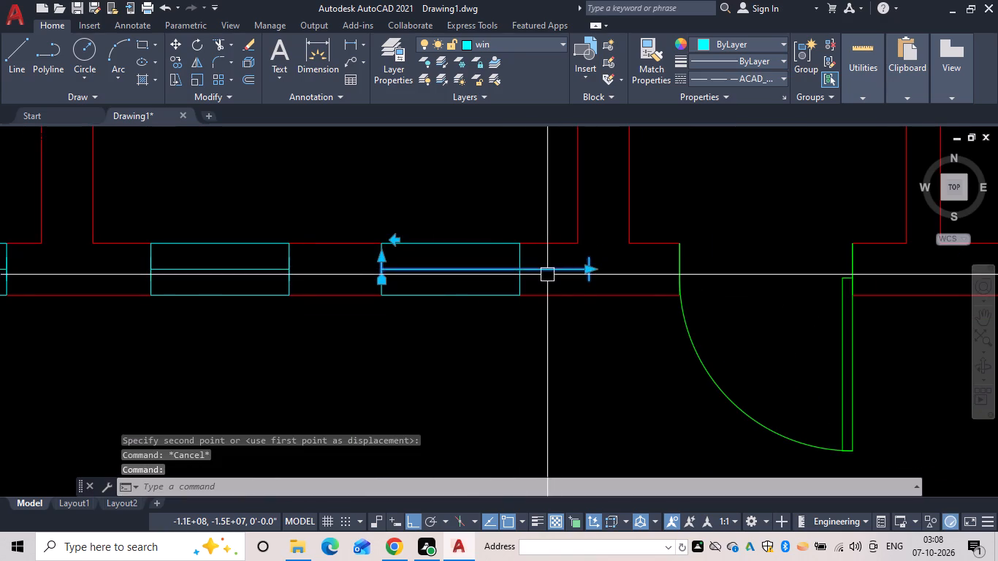
pyautogui.click(588, 269)
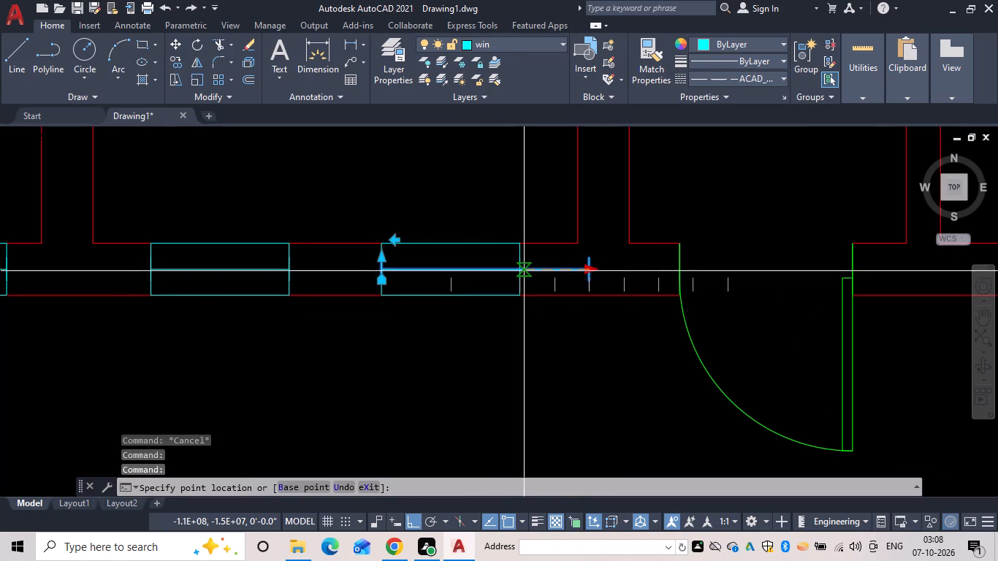
pyautogui.click(519, 270)
pyautogui.scroll(-2, 550, 278)
pyautogui.click(552, 321)
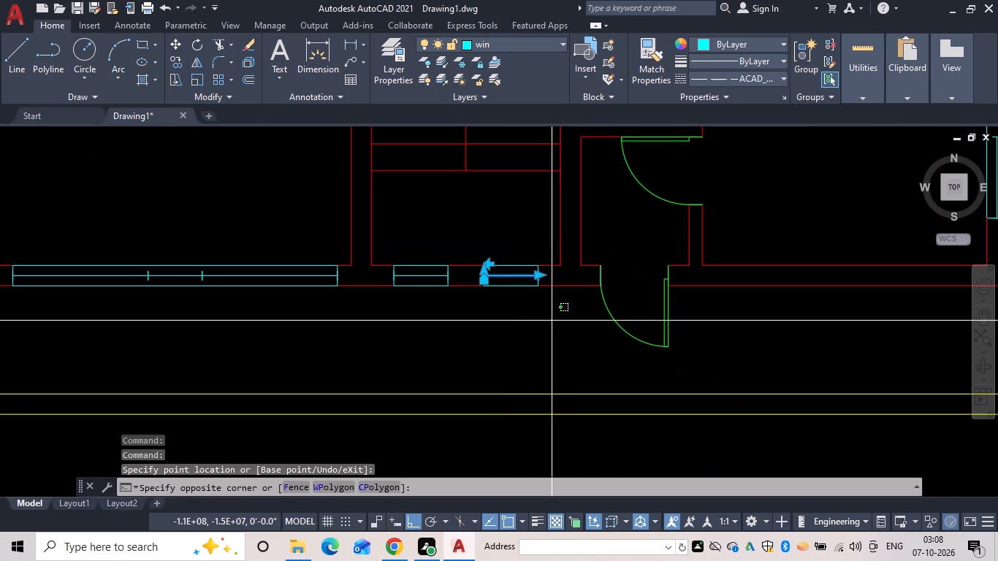
pyautogui.press('Escape')
pyautogui.scroll(-2, 517, 313)
pyautogui.middleClick(517, 313)
pyautogui.press('Escape')
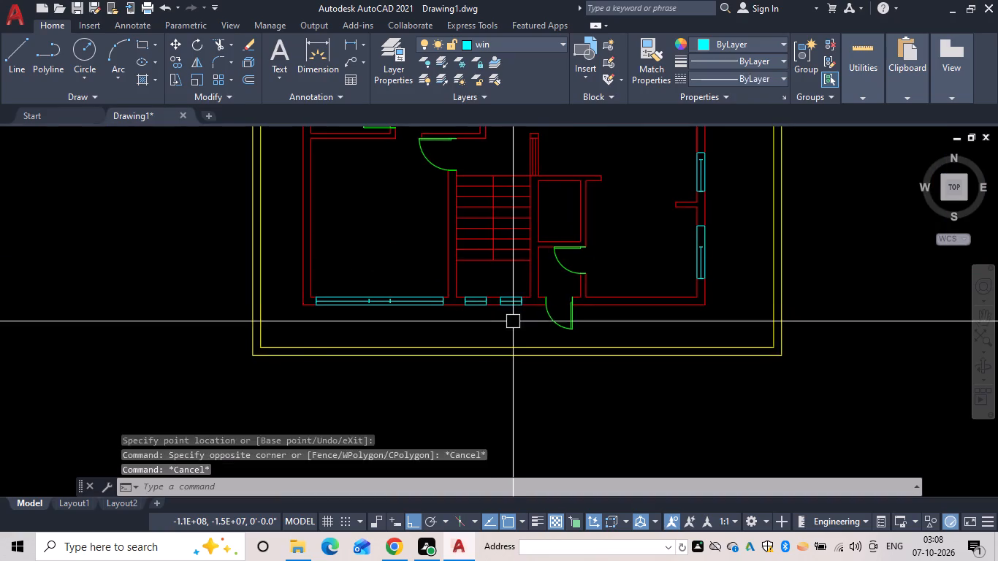
# Move the block in the southernmost east-wall window by its north end to the midpoint of the window's north edge.
pyautogui.scroll(2, 712, 239)
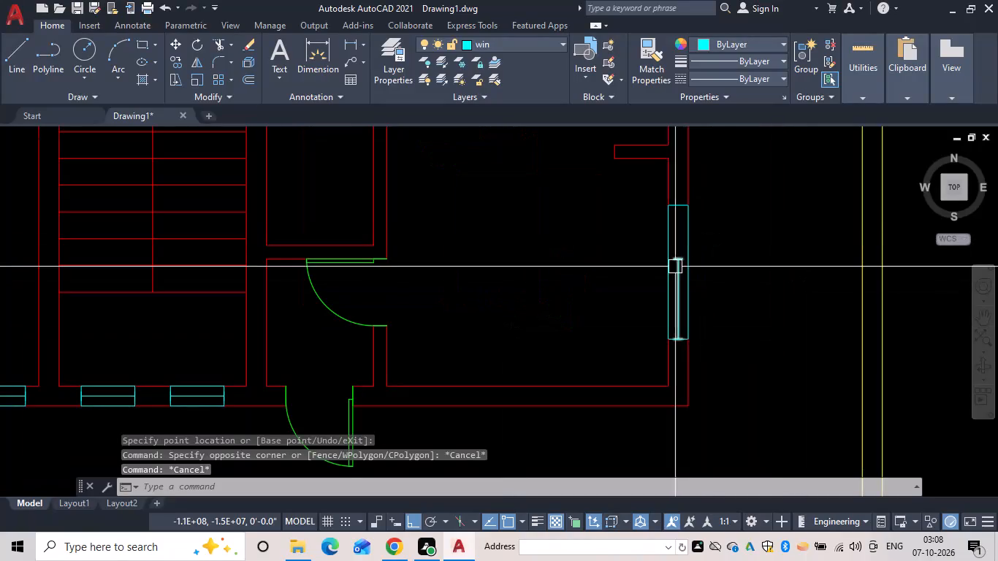
pyautogui.click(672, 264)
pyautogui.scroll(1, 678, 254)
pyautogui.press('Escape')
pyautogui.press('m')
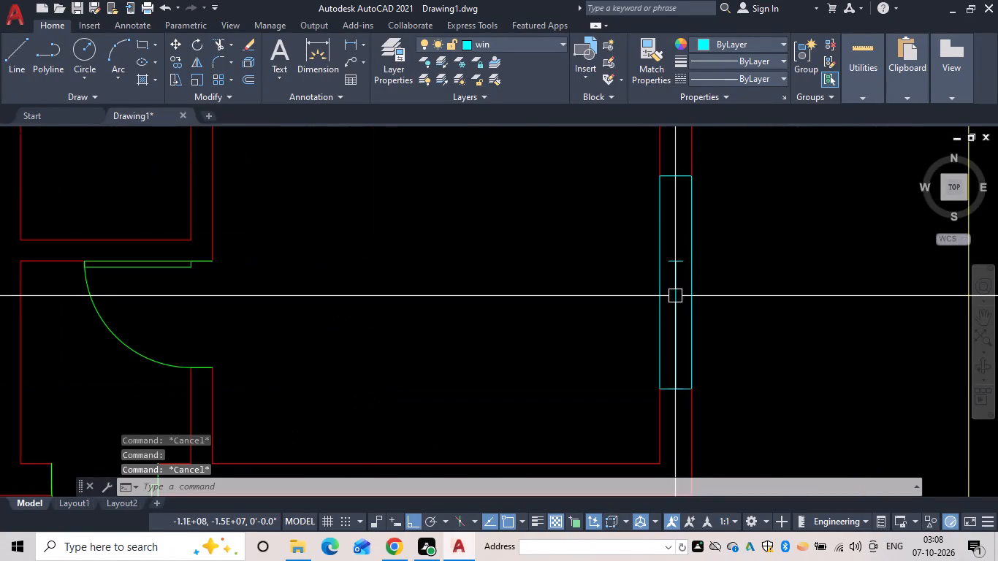
pyautogui.press('space')
pyautogui.click(675, 284)
pyautogui.press('space')
pyautogui.click(676, 257)
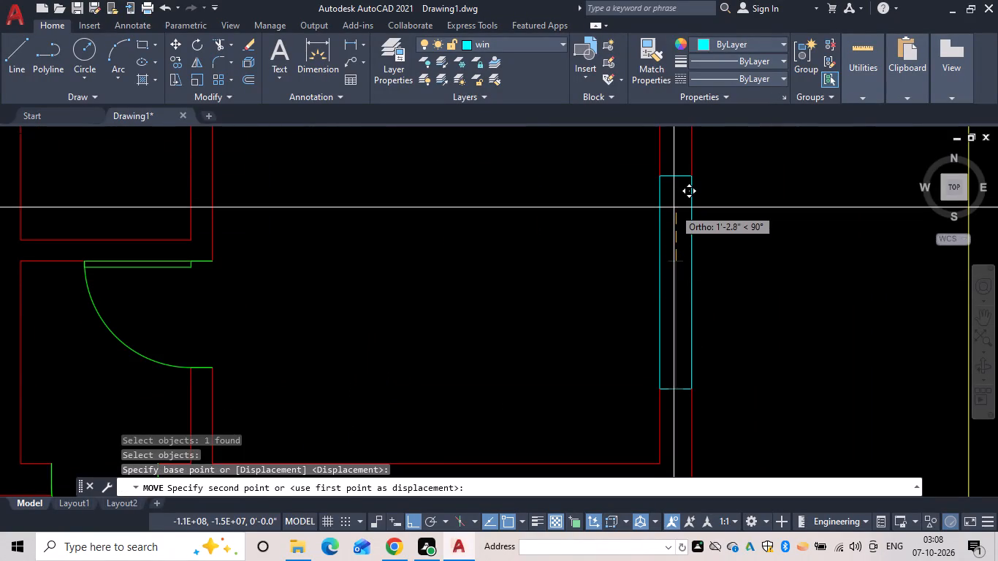
pyautogui.click(676, 175)
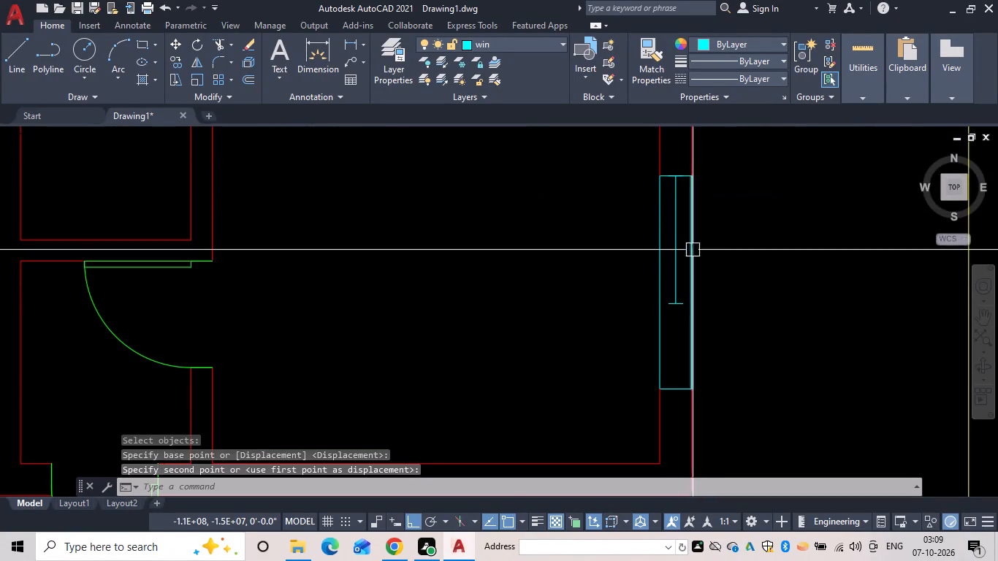
# Stretch the southernmost east-wall window's block so its south end meets the window's south edge.
pyautogui.click(673, 291)
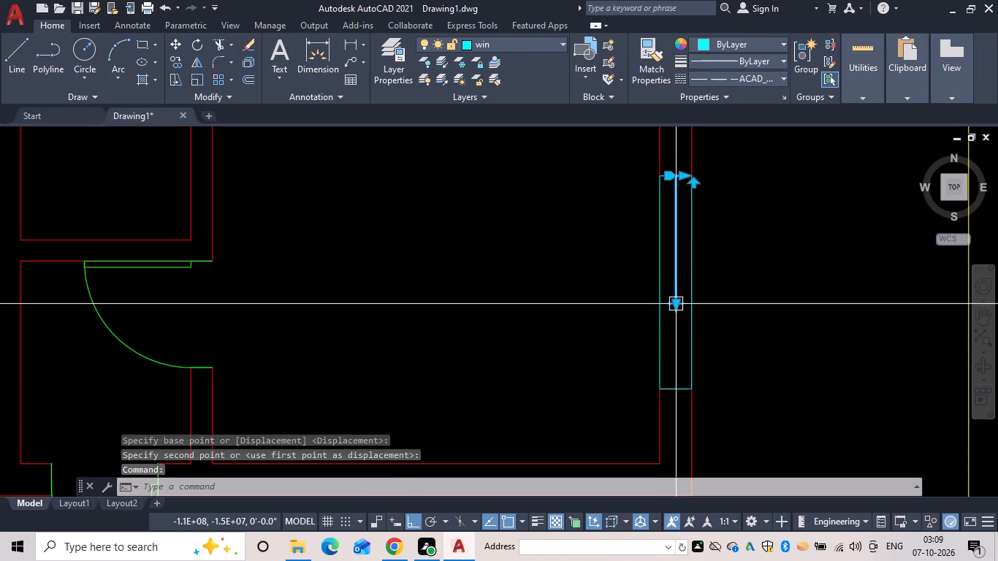
pyautogui.click(677, 308)
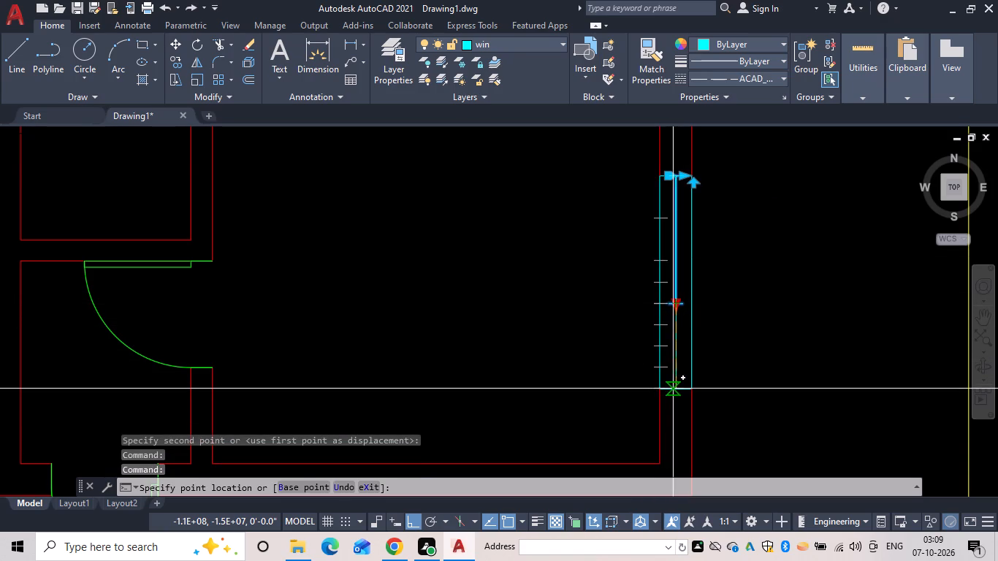
pyautogui.click(677, 390)
pyautogui.press('Escape')
pyautogui.scroll(-1, 720, 346)
pyautogui.moveTo(717, 346); pyautogui.dragTo(697, 481, button='middle')
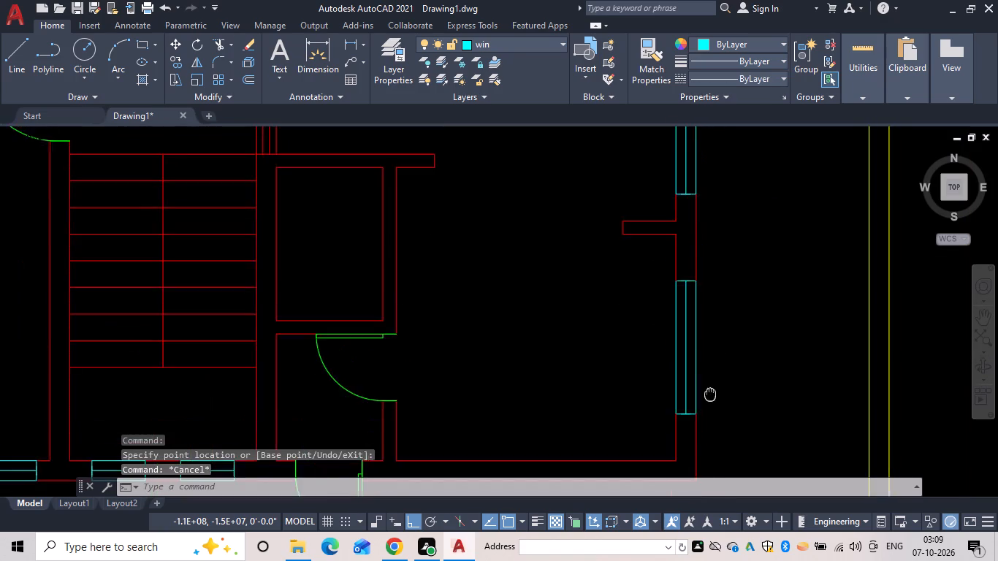
pyautogui.moveTo(697, 481); pyautogui.dragTo(696, 482, button='middle')
pyautogui.press('Escape')
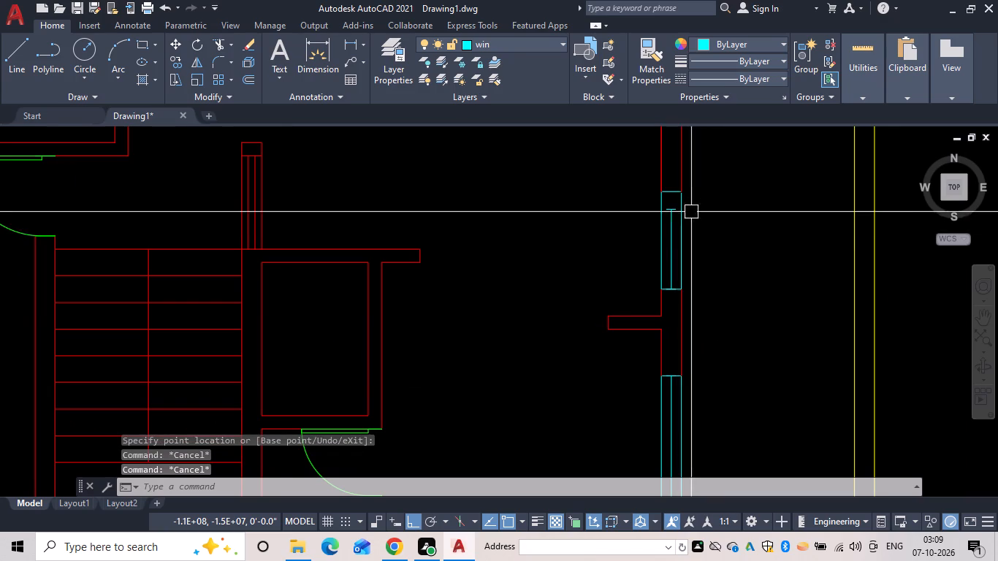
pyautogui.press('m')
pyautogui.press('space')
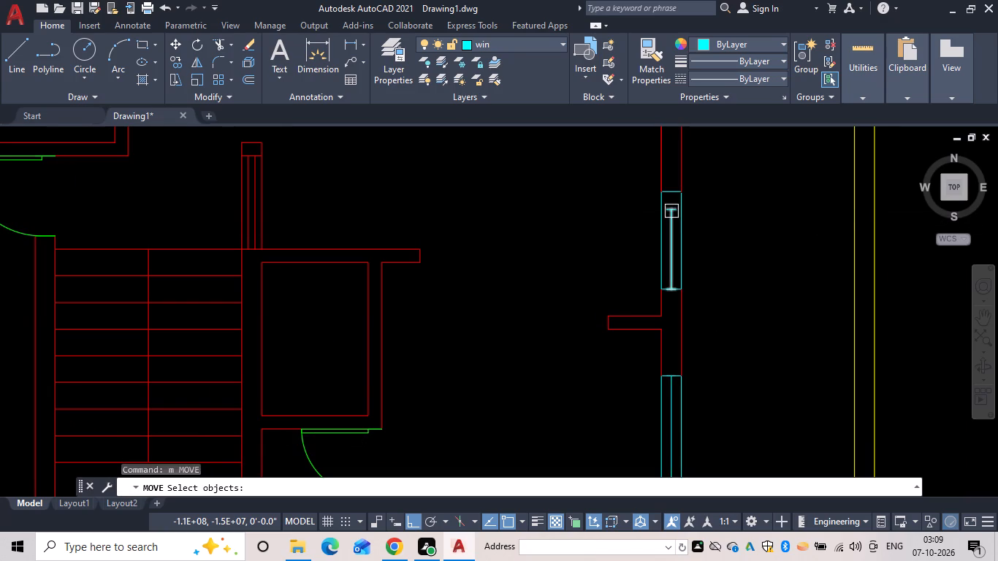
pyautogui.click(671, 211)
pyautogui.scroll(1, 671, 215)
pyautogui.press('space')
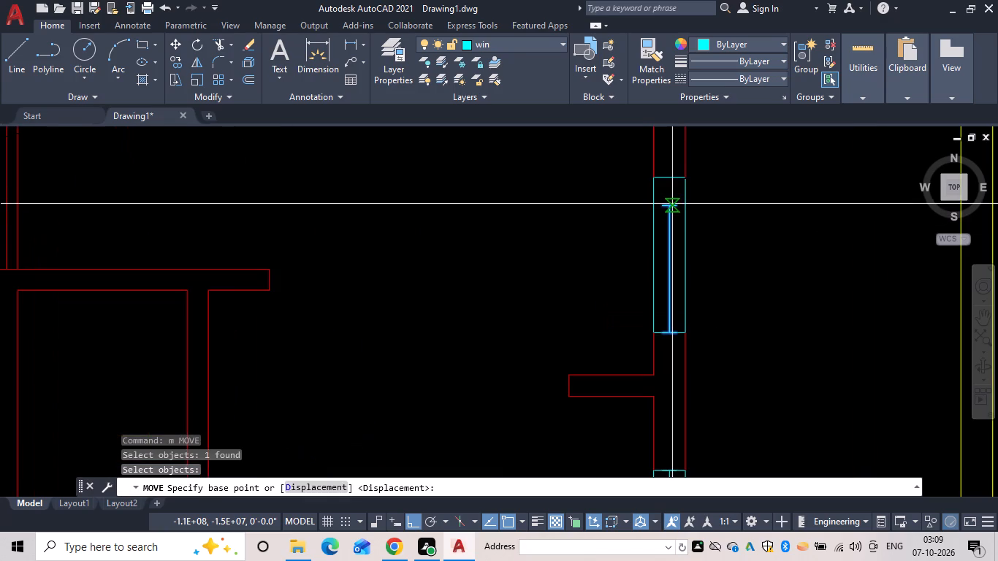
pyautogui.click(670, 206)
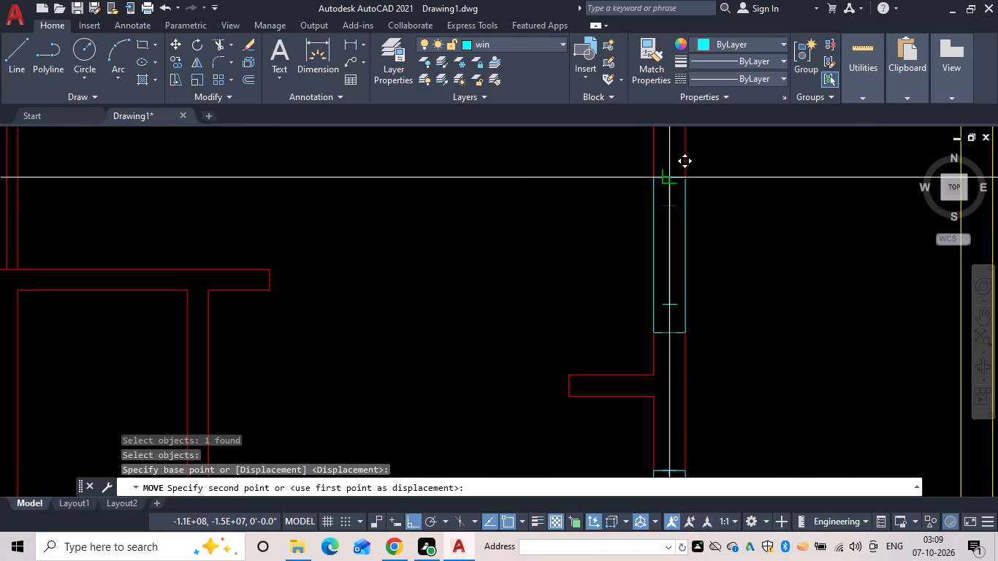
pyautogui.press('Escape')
# Move the block in the next east-wall window to the north by its north end to the midpoint of the window's north edge.
pyautogui.press('space')
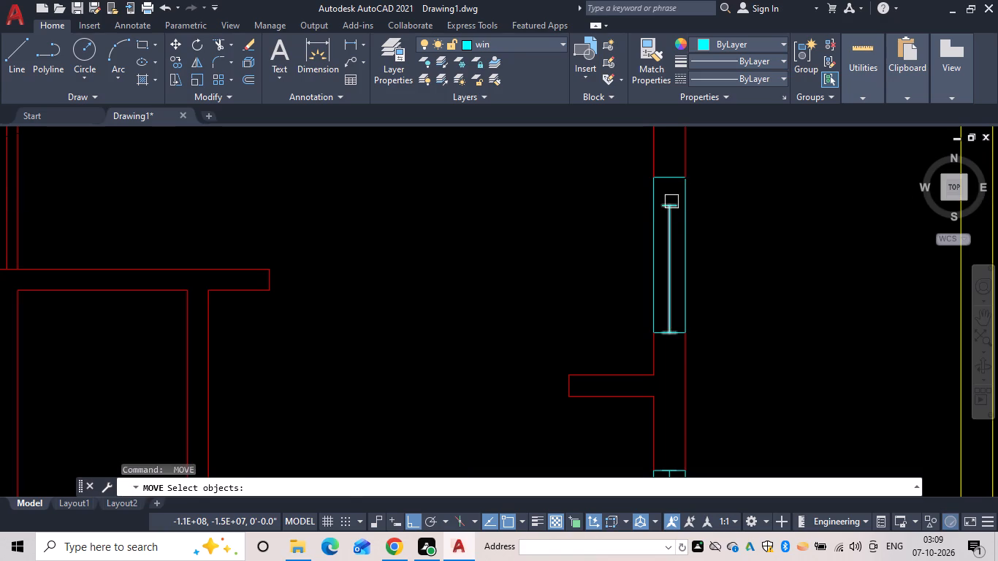
pyautogui.click(671, 209)
pyautogui.press('space')
pyautogui.scroll(2, 668, 202)
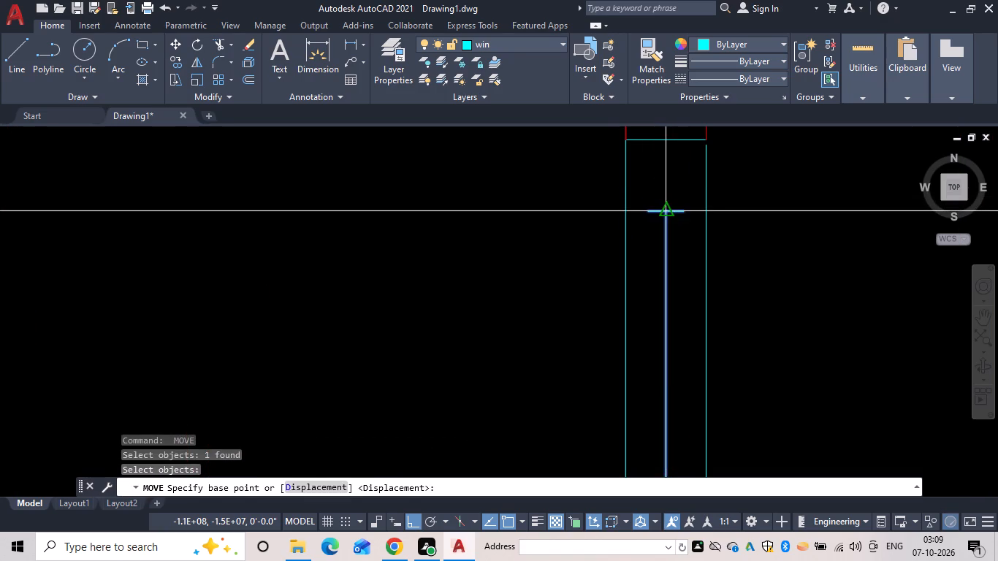
pyautogui.moveTo(664, 212); pyautogui.dragTo(665, 204)
pyautogui.click(667, 139)
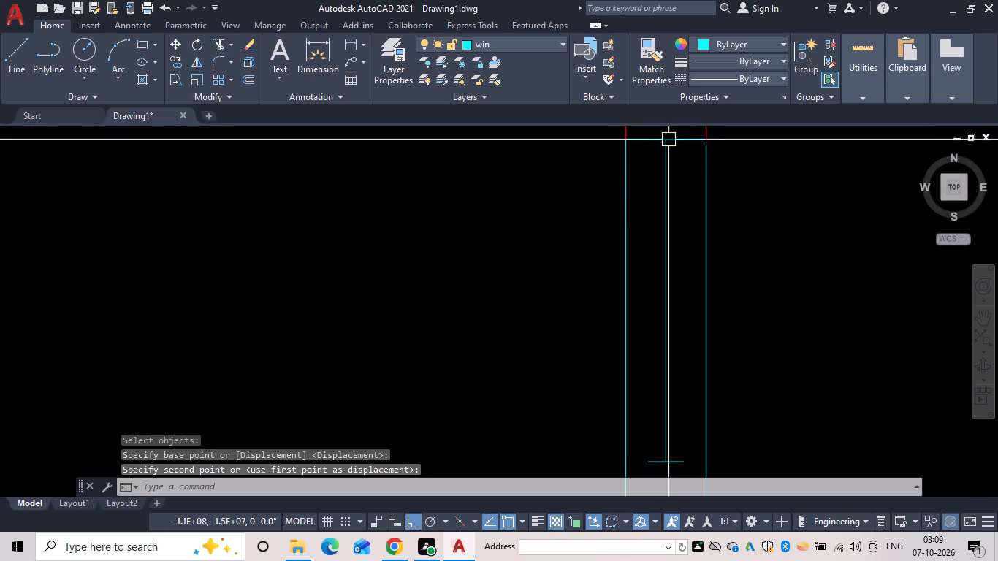
# Try to stretch the moved block's south end to the midpoint of the window's south edge.
pyautogui.click(668, 188)
pyautogui.scroll(-1, 664, 199)
pyautogui.moveTo(660, 199); pyautogui.dragTo(645, 131, button='middle')
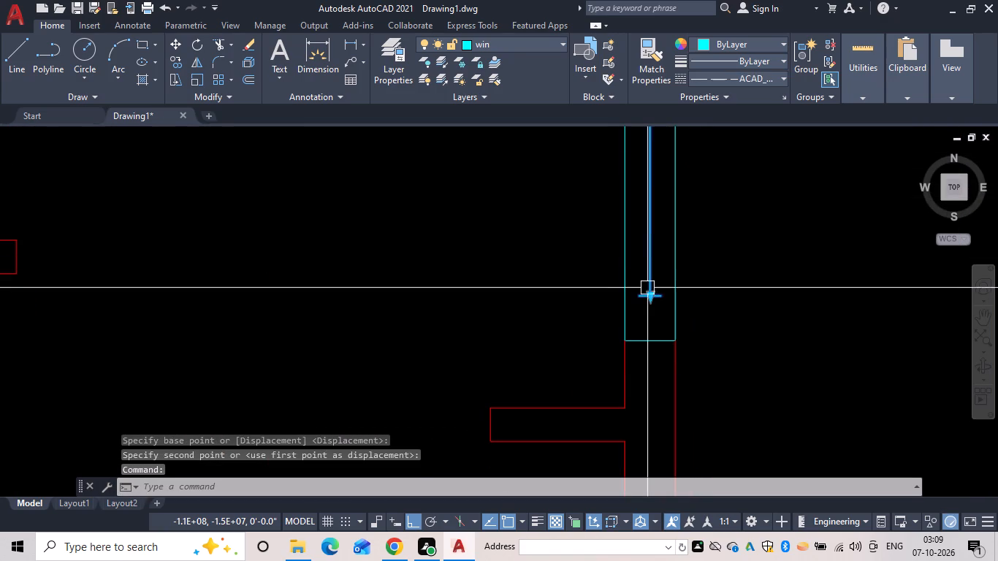
pyautogui.click(648, 294)
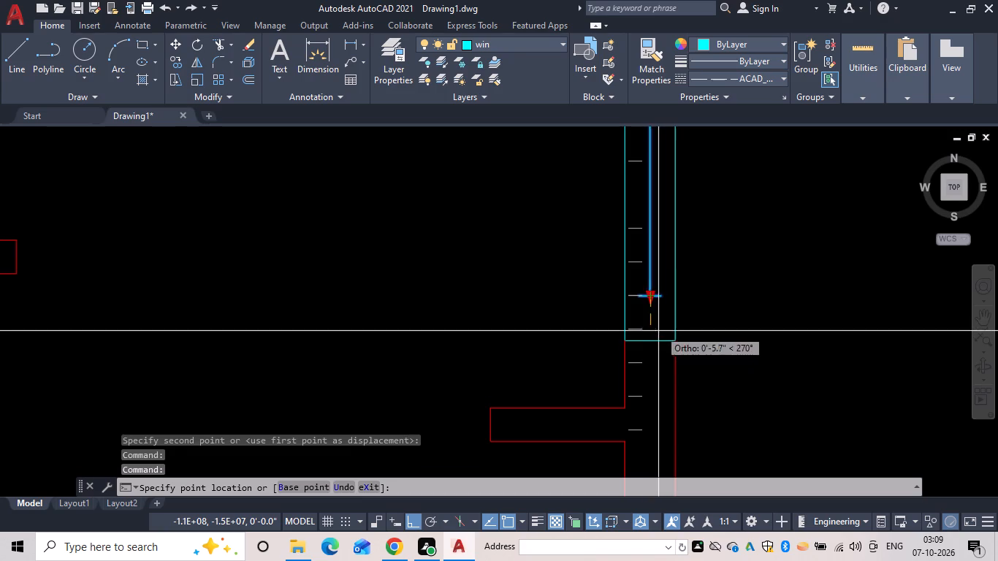
pyautogui.scroll(3, 648, 340)
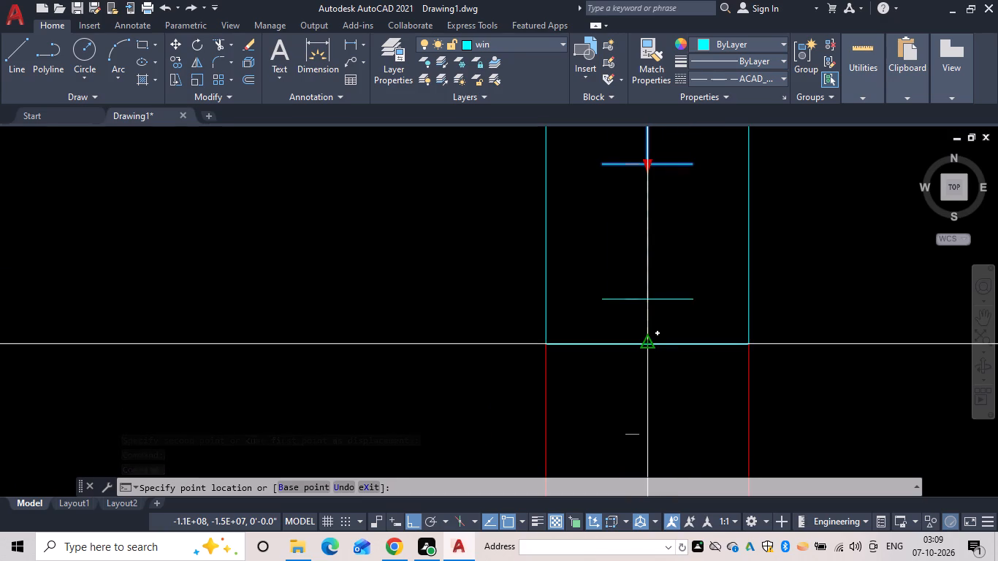
pyautogui.click(649, 346)
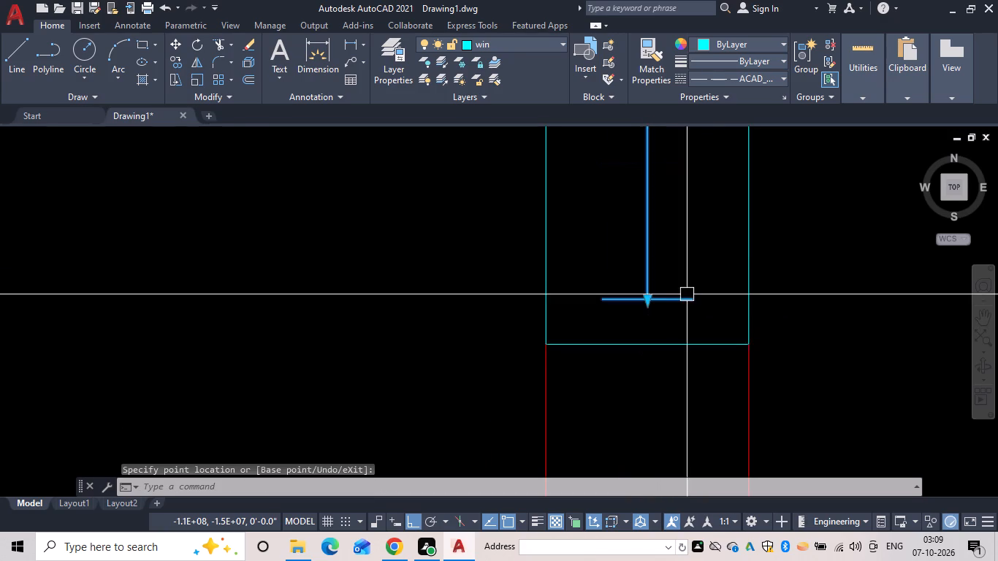
pyautogui.scroll(-2, 686, 288)
pyautogui.press('Escape')
pyautogui.scroll(3, 671, 298)
pyautogui.press('Escape')
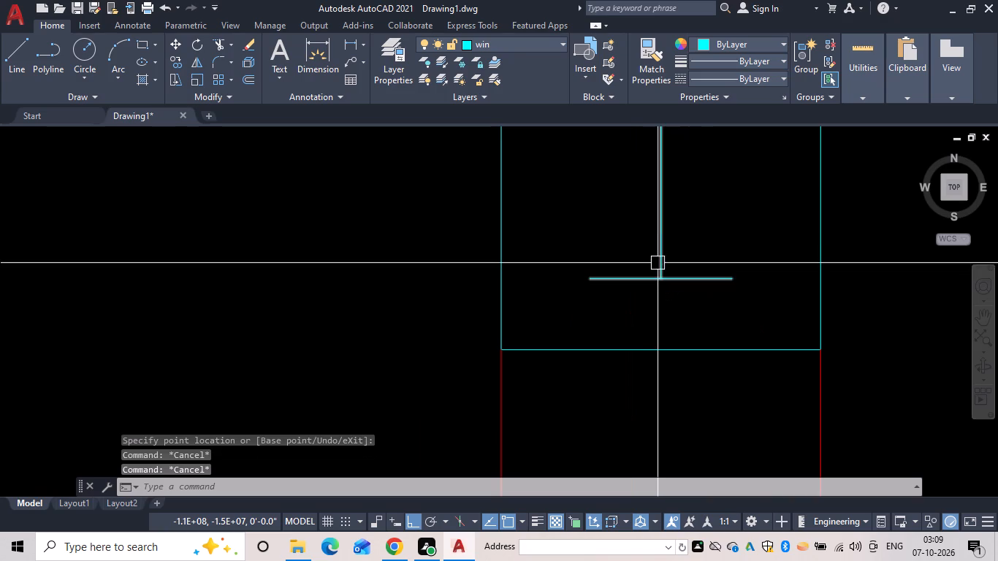
pyautogui.press('Escape')
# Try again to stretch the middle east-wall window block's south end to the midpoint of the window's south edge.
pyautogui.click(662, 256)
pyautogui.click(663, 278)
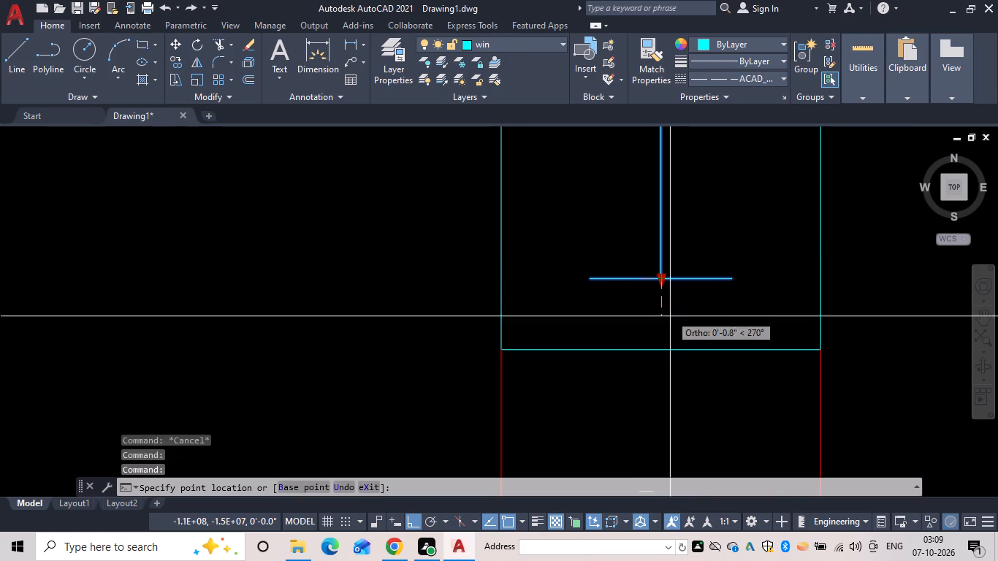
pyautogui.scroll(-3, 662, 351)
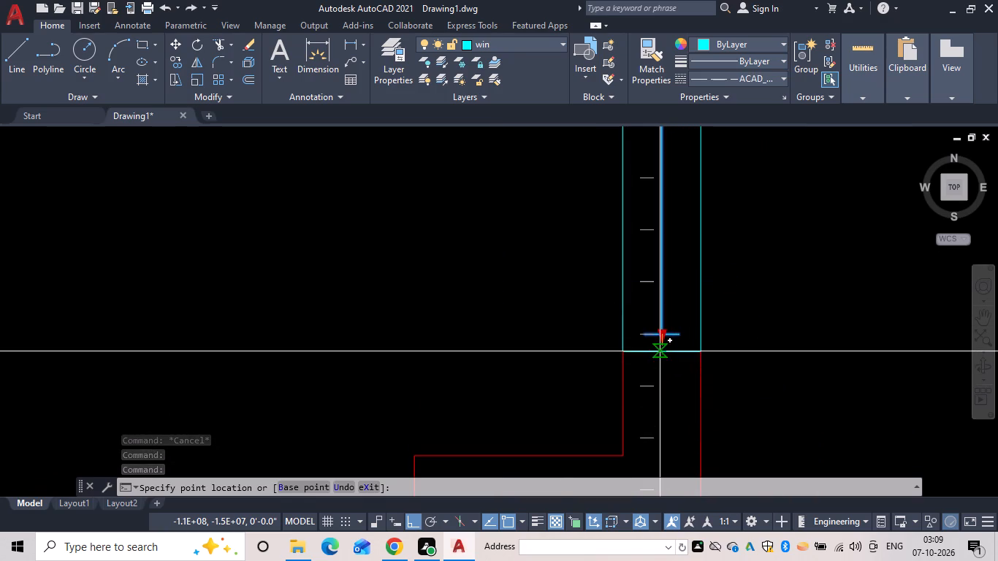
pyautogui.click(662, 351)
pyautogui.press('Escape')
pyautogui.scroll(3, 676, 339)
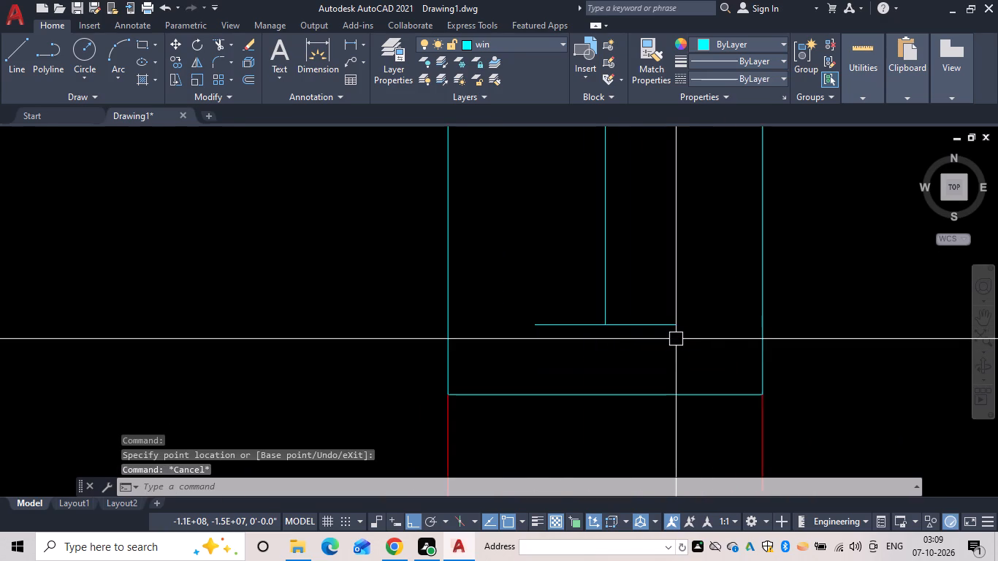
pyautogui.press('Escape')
# Move the block in the northernmost east-wall window by its north end to the midpoint of the window's north edge.
pyautogui.scroll(-7, 675, 339)
pyautogui.moveTo(706, 298); pyautogui.dragTo(679, 378, button='middle')
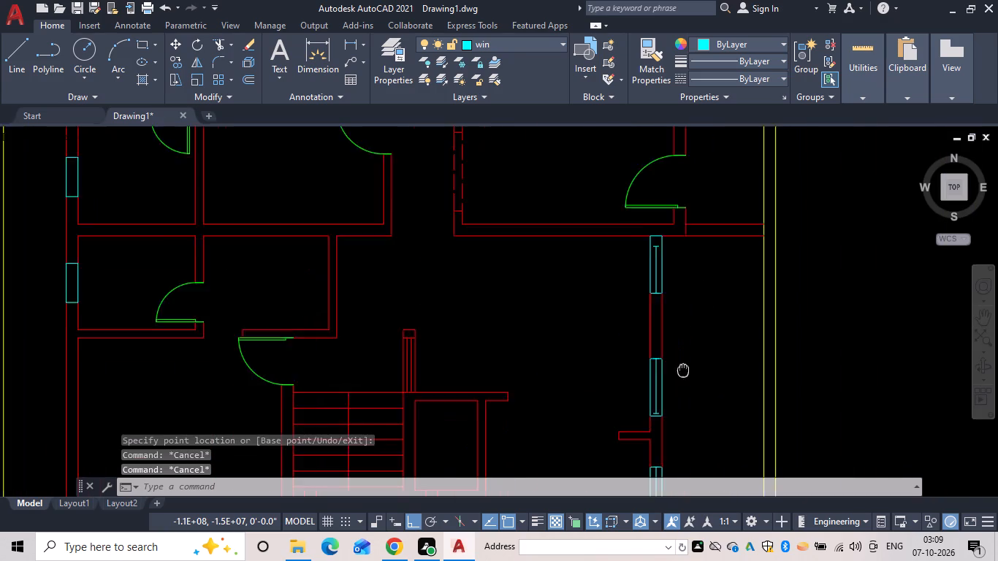
pyautogui.moveTo(679, 378); pyautogui.dragTo(676, 394, button='middle')
pyautogui.scroll(3, 652, 288)
pyautogui.click(618, 267)
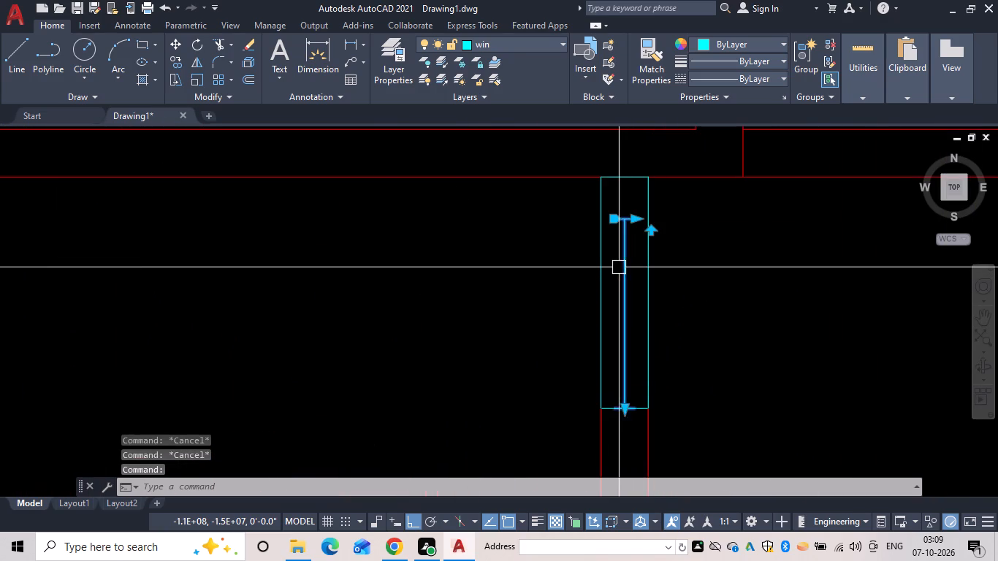
pyautogui.write('m')
pyautogui.press('space')
pyautogui.scroll(2, 630, 213)
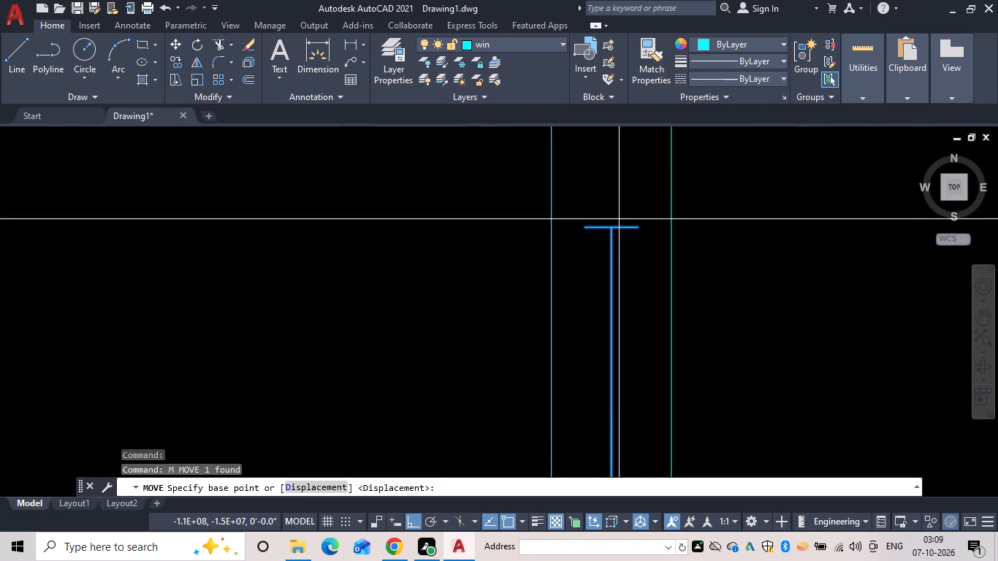
pyautogui.click(612, 228)
pyautogui.moveTo(610, 237); pyautogui.dragTo(601, 312, button='middle')
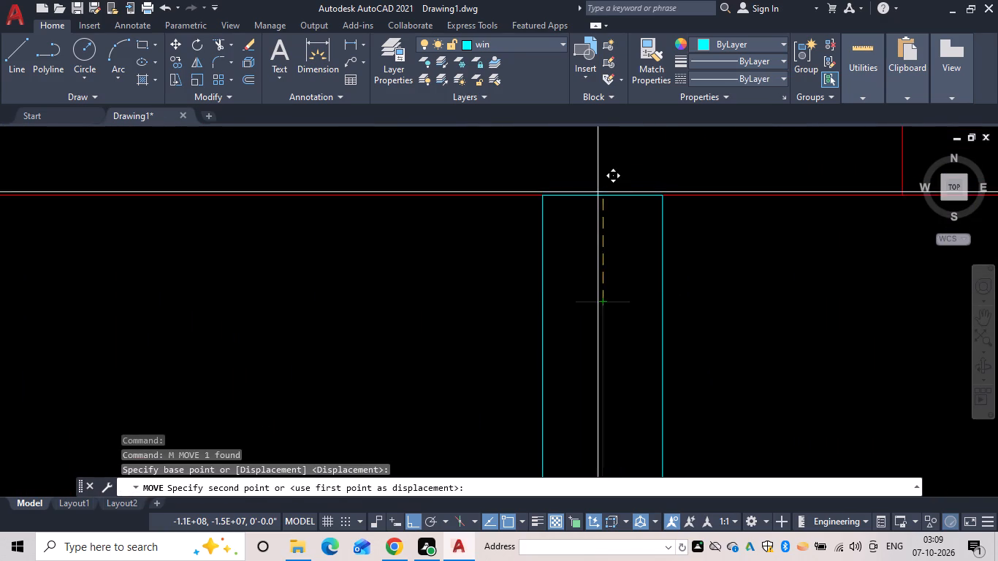
pyautogui.click(603, 196)
# Stretch the northernmost east-wall window block's south end toward the midpoint of the window's south edge.
pyautogui.scroll(-1, 626, 266)
pyautogui.moveTo(621, 266); pyautogui.dragTo(600, 202, button='middle')
pyautogui.click(595, 213)
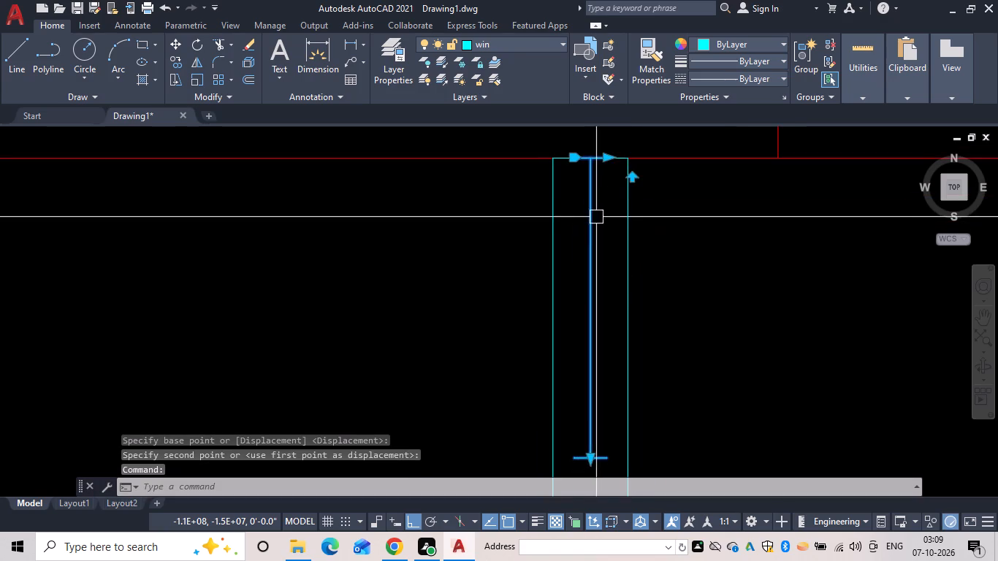
pyautogui.scroll(-2, 616, 290)
pyautogui.moveTo(609, 289); pyautogui.dragTo(592, 204, button='middle')
pyautogui.scroll(1, 592, 204)
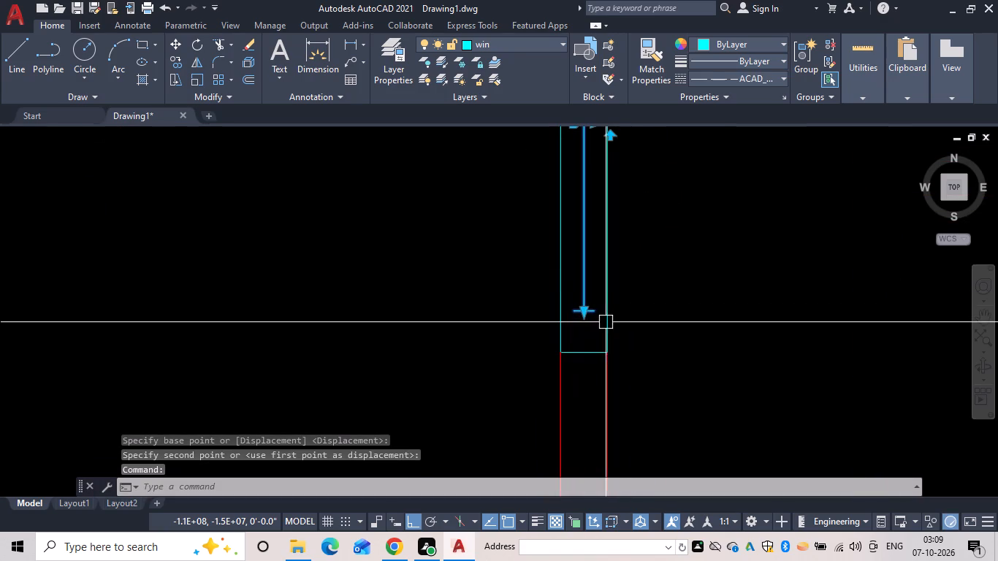
pyautogui.click(585, 308)
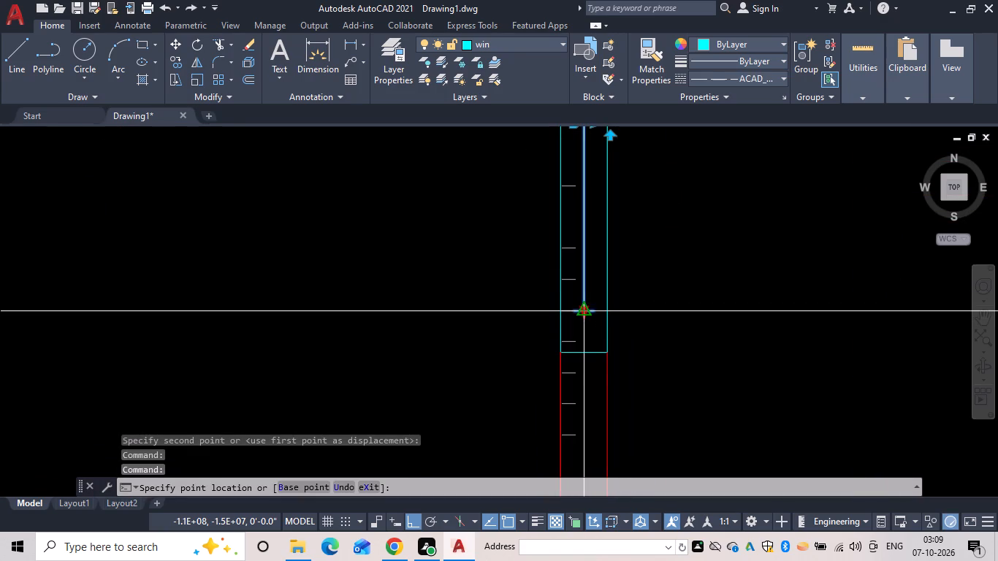
pyautogui.click(585, 354)
pyautogui.press('Escape')
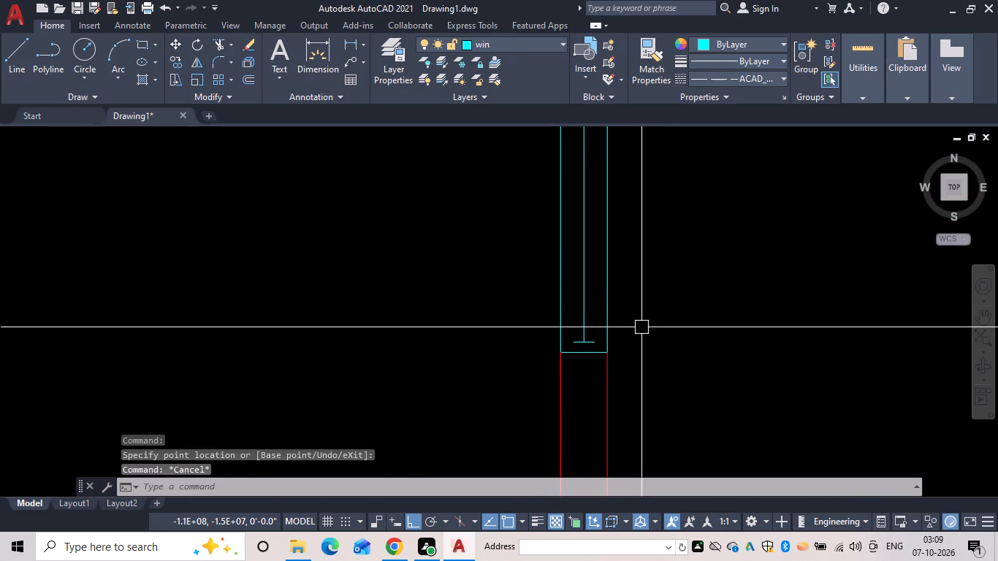
# Move the southern block outside the plot's west side by its south end to the south-edge midpoint of the southern west-wall window.
pyautogui.scroll(-2, 643, 319)
pyautogui.moveTo(640, 318); pyautogui.dragTo(647, 480, button='middle')
pyautogui.scroll(-1, 662, 387)
pyautogui.middleClick(662, 386)
pyautogui.moveTo(658, 386); pyautogui.dragTo(658, 384, button='middle')
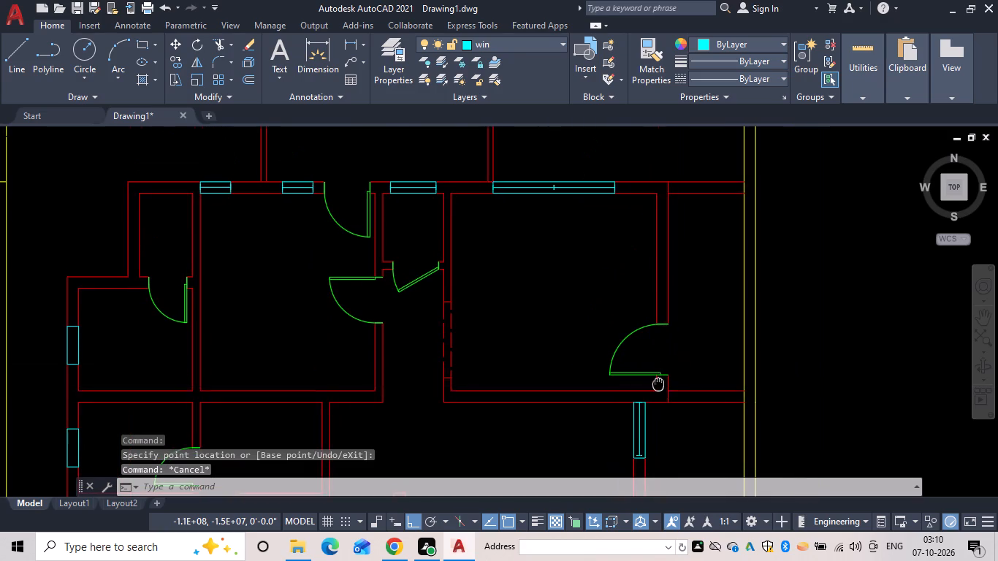
pyautogui.moveTo(658, 384); pyautogui.dragTo(658, 294, button='middle')
pyautogui.moveTo(523, 311); pyautogui.dragTo(672, 278, button='middle')
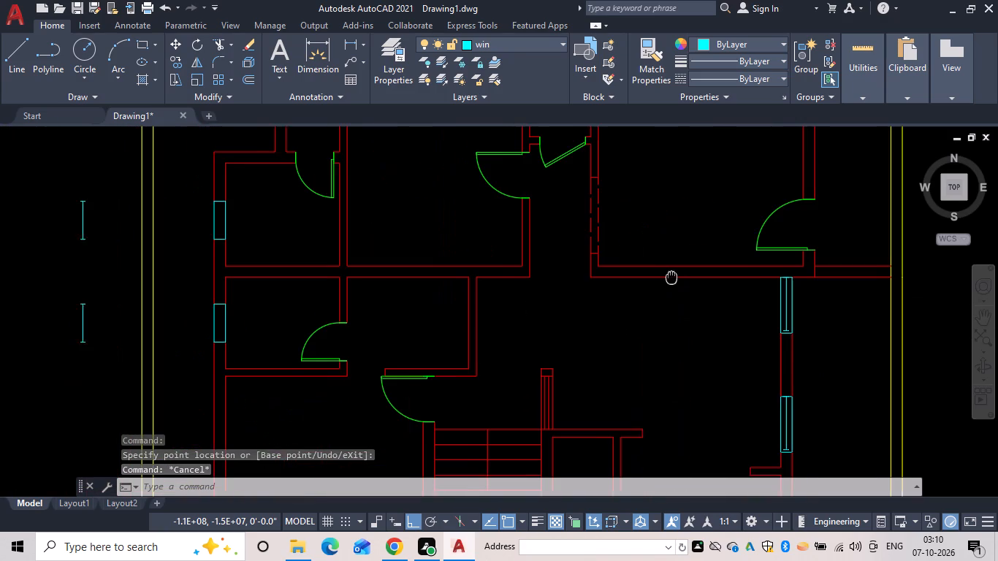
pyautogui.moveTo(672, 278); pyautogui.dragTo(673, 278, button='middle')
pyautogui.moveTo(165, 298); pyautogui.dragTo(402, 267, button='middle')
pyautogui.scroll(-1, 311, 266)
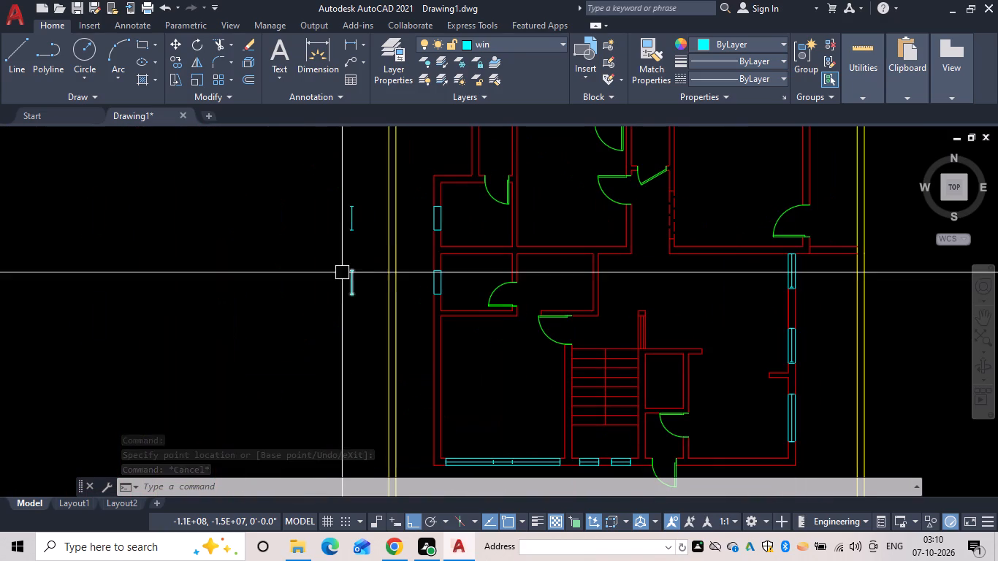
pyautogui.scroll(-1, 411, 248)
pyautogui.middleClick(411, 248)
pyautogui.scroll(2, 389, 259)
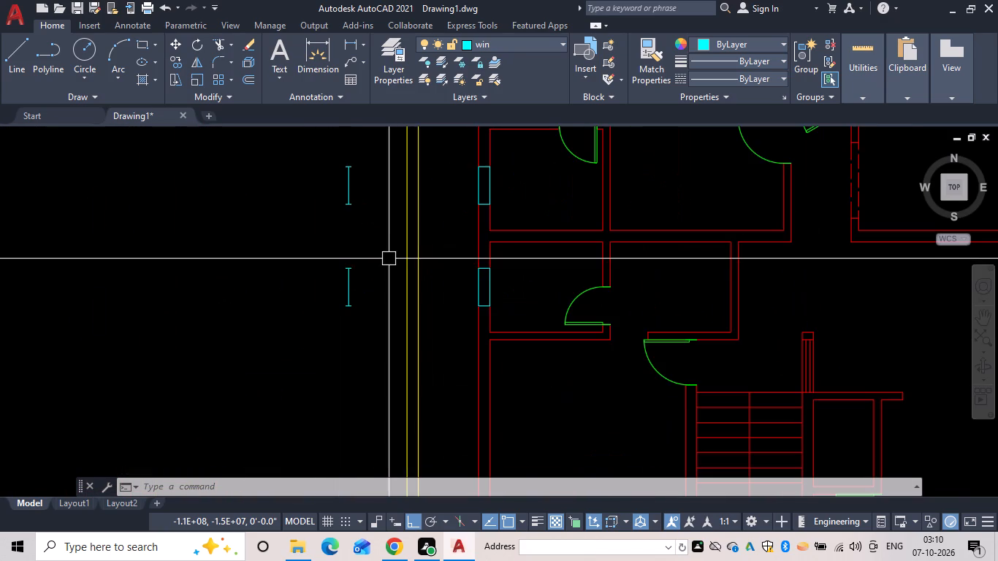
pyautogui.press('Escape')
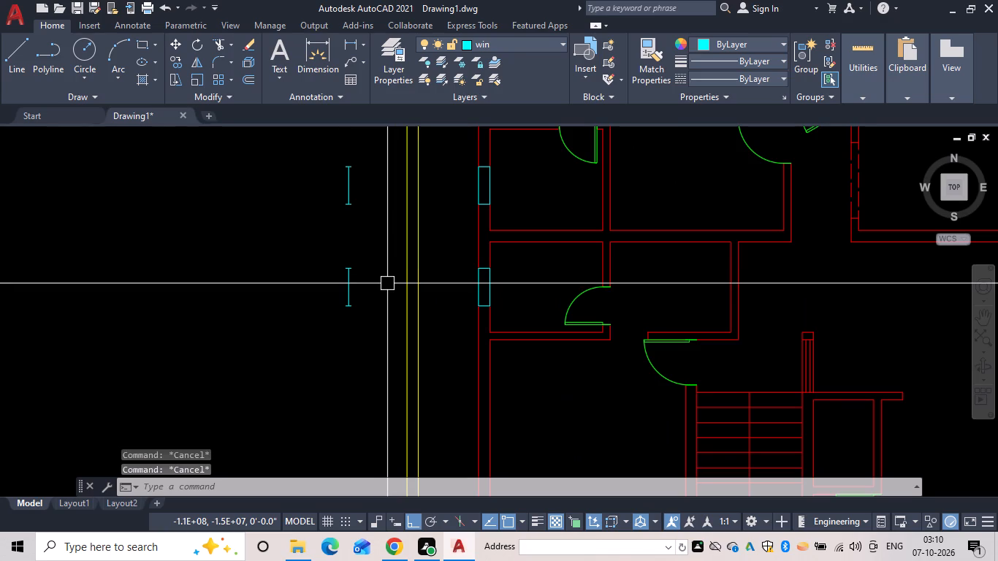
pyautogui.write('m')
pyautogui.press('space')
pyautogui.moveTo(353, 324); pyautogui.dragTo(339, 285)
pyautogui.click(331, 266)
pyautogui.scroll(2, 351, 304)
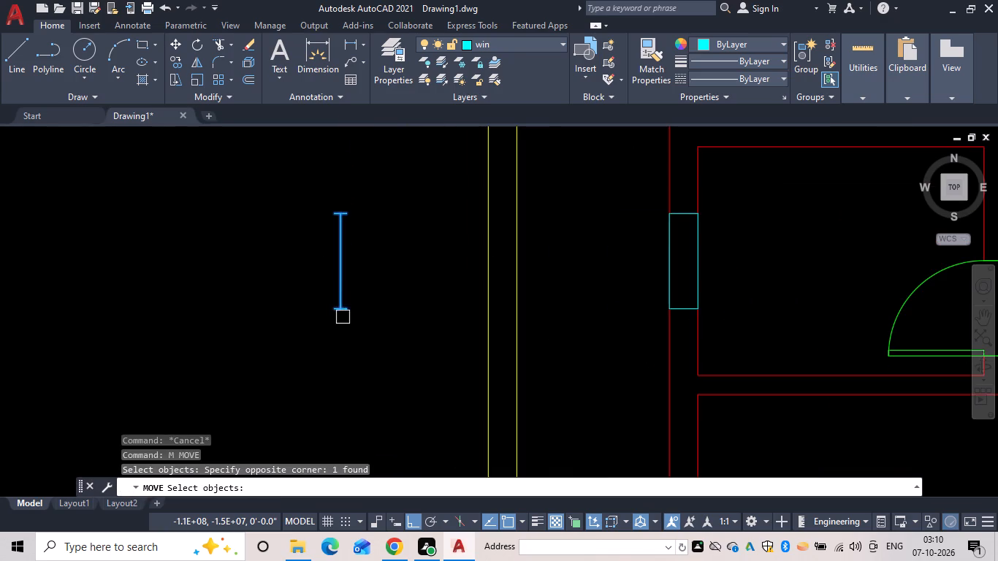
pyautogui.scroll(3, 342, 313)
pyautogui.press('space')
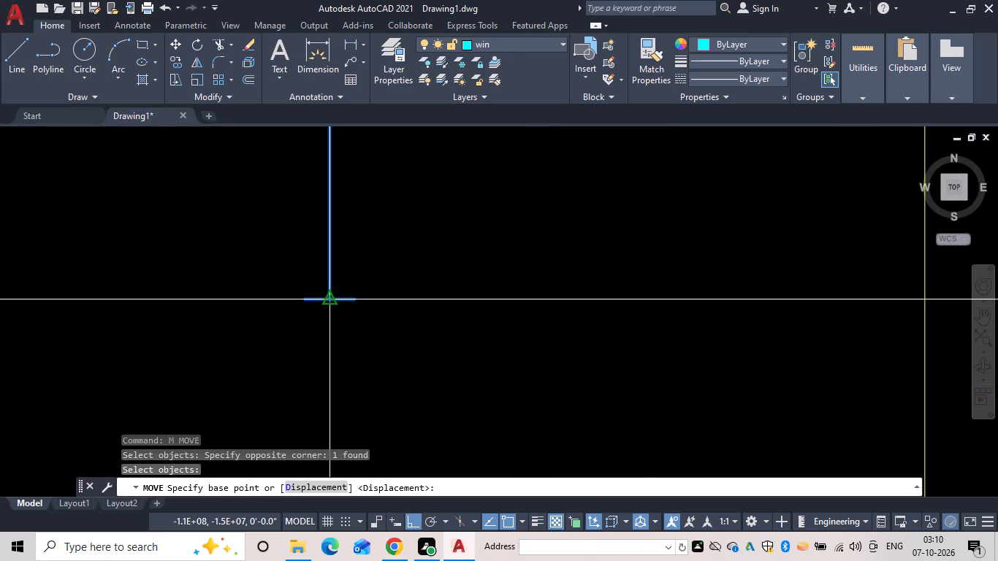
pyautogui.click(332, 301)
pyautogui.scroll(-2, 476, 303)
pyautogui.moveTo(460, 302); pyautogui.dragTo(86, 278, button='middle')
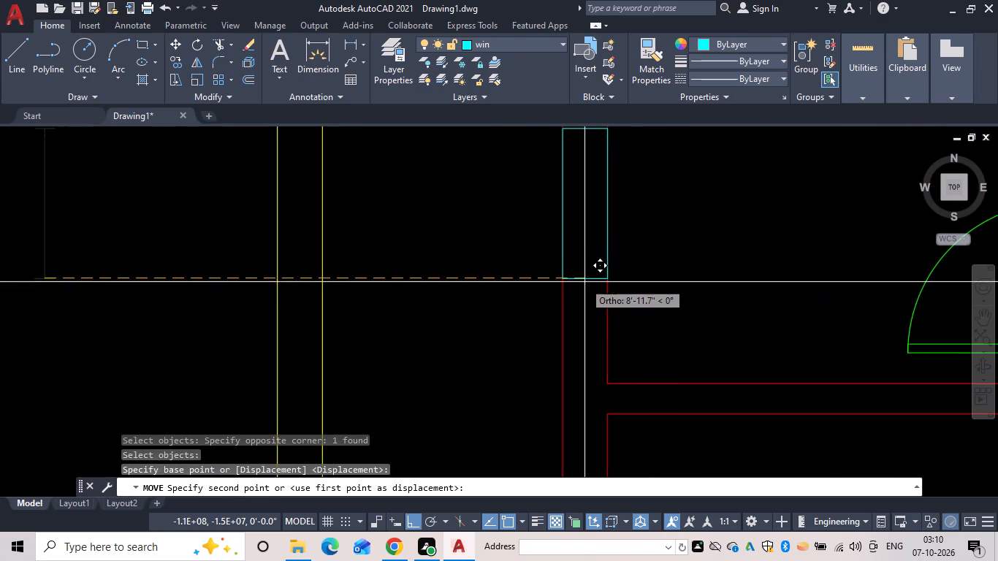
pyautogui.moveTo(585, 278); pyautogui.dragTo(592, 278)
# Move the remaining block west of the plot by its south end to the south-edge midpoint of the northern west-wall window.
pyautogui.moveTo(615, 324); pyautogui.dragTo(612, 332, button='middle')
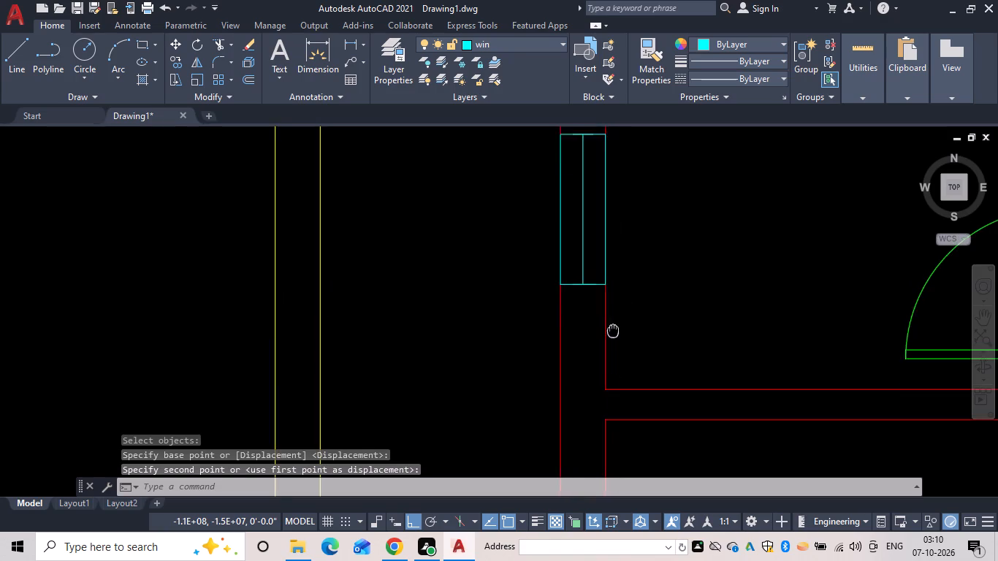
pyautogui.moveTo(612, 332); pyautogui.dragTo(625, 430, button='middle')
pyautogui.scroll(-2, 367, 318)
pyautogui.moveTo(367, 322); pyautogui.dragTo(565, 367, button='middle')
pyautogui.press('space')
pyautogui.moveTo(496, 265); pyautogui.dragTo(454, 226)
pyautogui.moveTo(412, 173); pyautogui.dragTo(405, 163)
pyautogui.press('space')
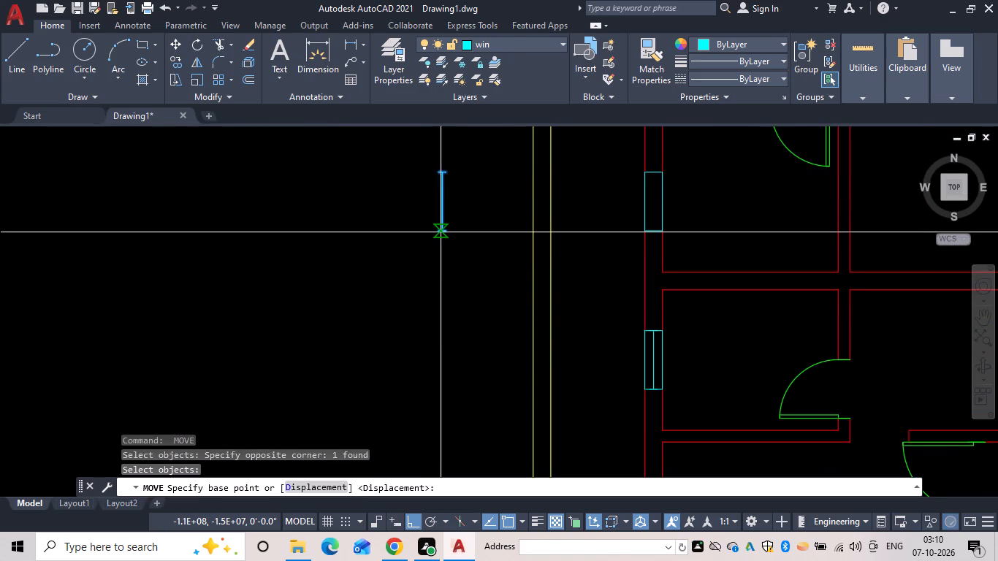
pyautogui.scroll(3, 440, 234)
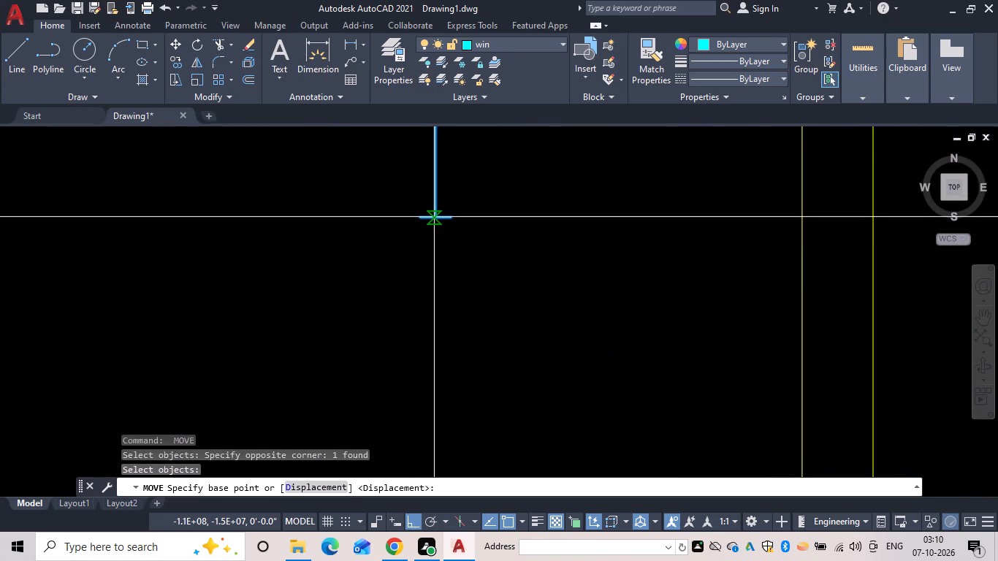
pyautogui.click(435, 217)
pyautogui.scroll(-1, 462, 224)
pyautogui.moveTo(445, 232); pyautogui.dragTo(142, 297, button='middle')
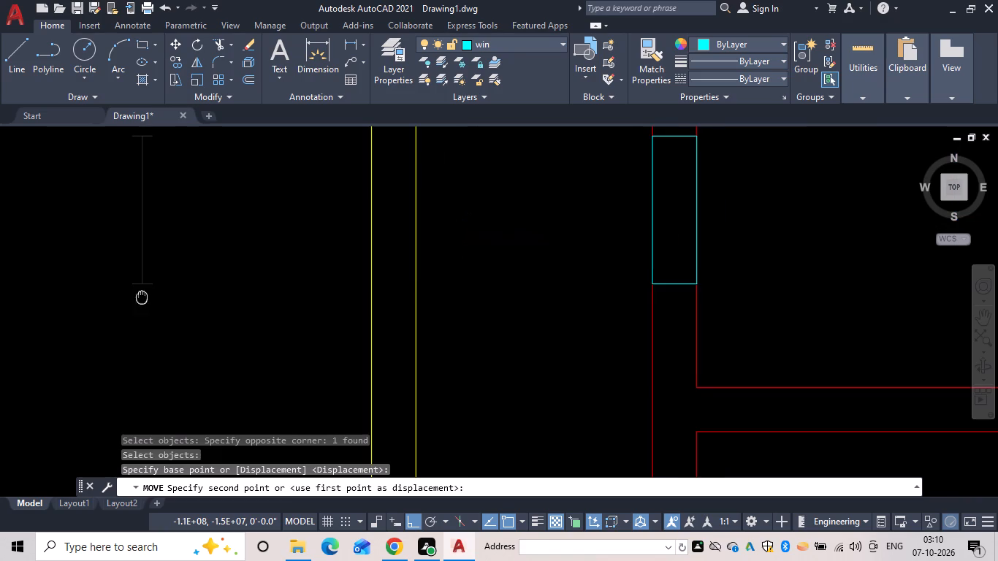
pyautogui.click(675, 286)
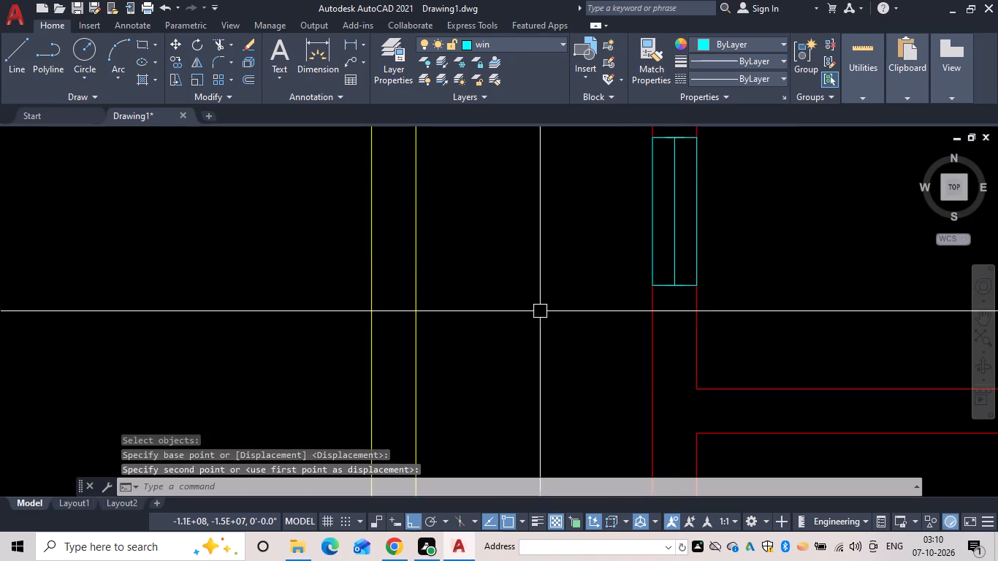
pyautogui.press('Escape')
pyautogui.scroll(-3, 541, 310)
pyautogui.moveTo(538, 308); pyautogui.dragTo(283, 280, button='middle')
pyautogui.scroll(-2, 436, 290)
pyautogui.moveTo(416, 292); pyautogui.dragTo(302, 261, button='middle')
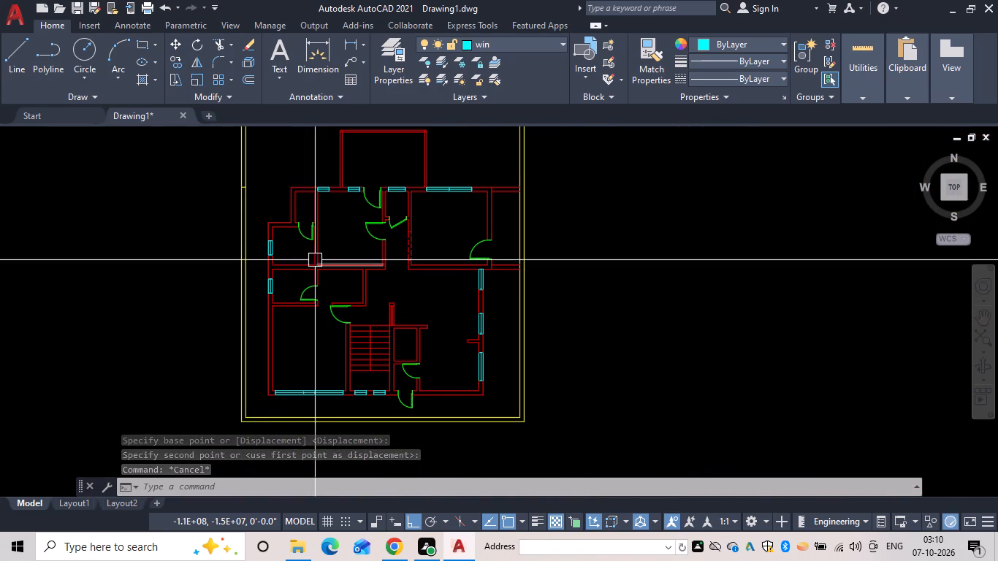
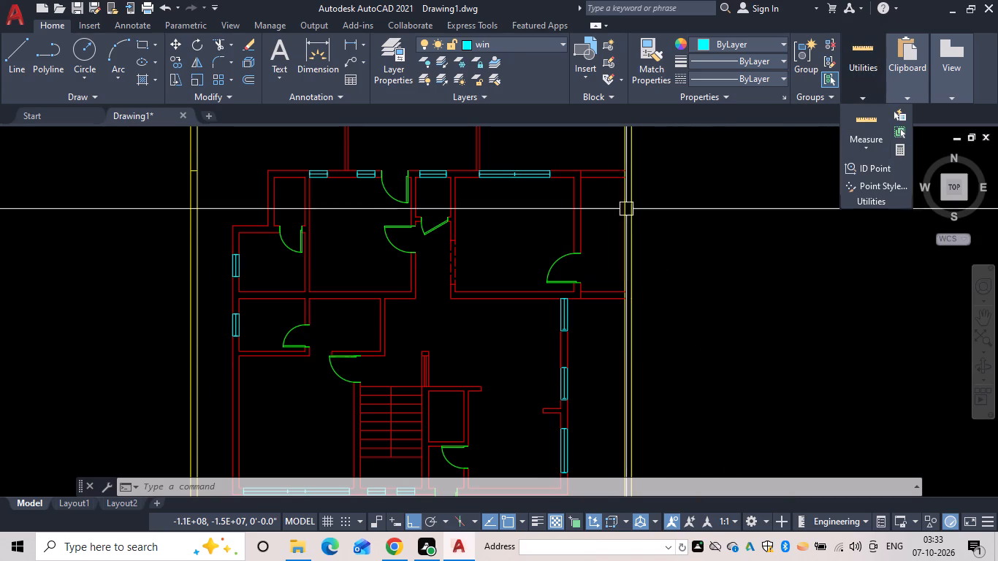
# Examine the floor plan's rooms, doors and windows within the yellow setback walls.
pyautogui.moveTo(442, 241); pyautogui.dragTo(632, 125, button='middle')
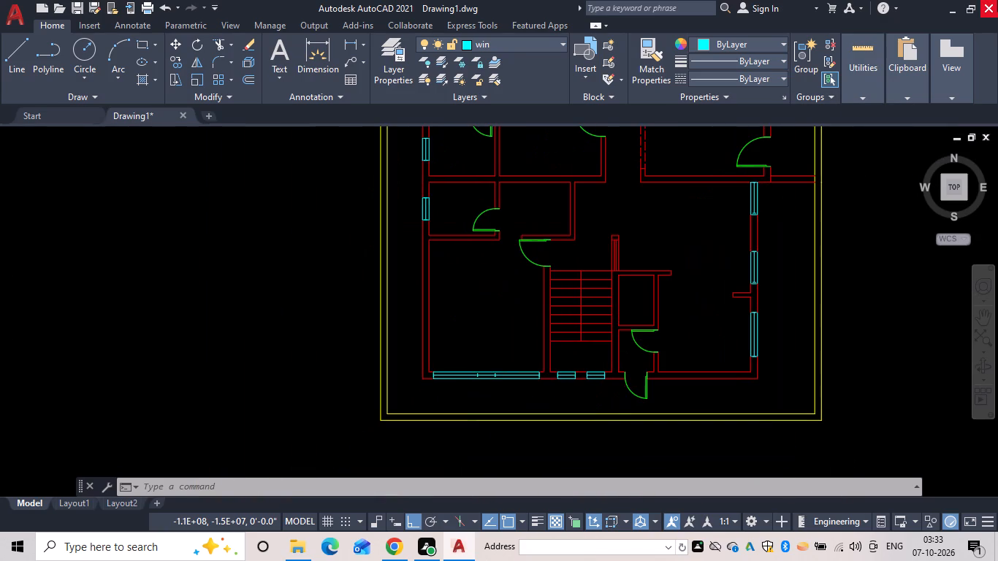
pyautogui.scroll(-2, 598, 256)
pyautogui.moveTo(583, 240); pyautogui.dragTo(427, 390, button='middle')
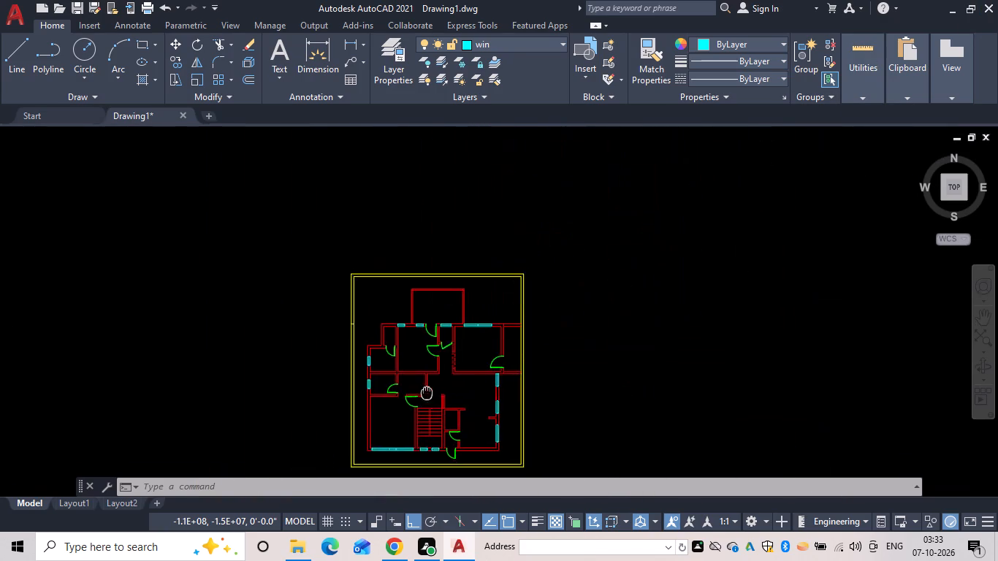
pyautogui.moveTo(427, 390); pyautogui.dragTo(427, 383, button='middle')
pyautogui.scroll(2, 357, 293)
pyautogui.moveTo(357, 293); pyautogui.dragTo(411, 190, button='middle')
pyautogui.scroll(1, 630, 326)
pyautogui.moveTo(630, 326); pyautogui.dragTo(629, 325, button='middle')
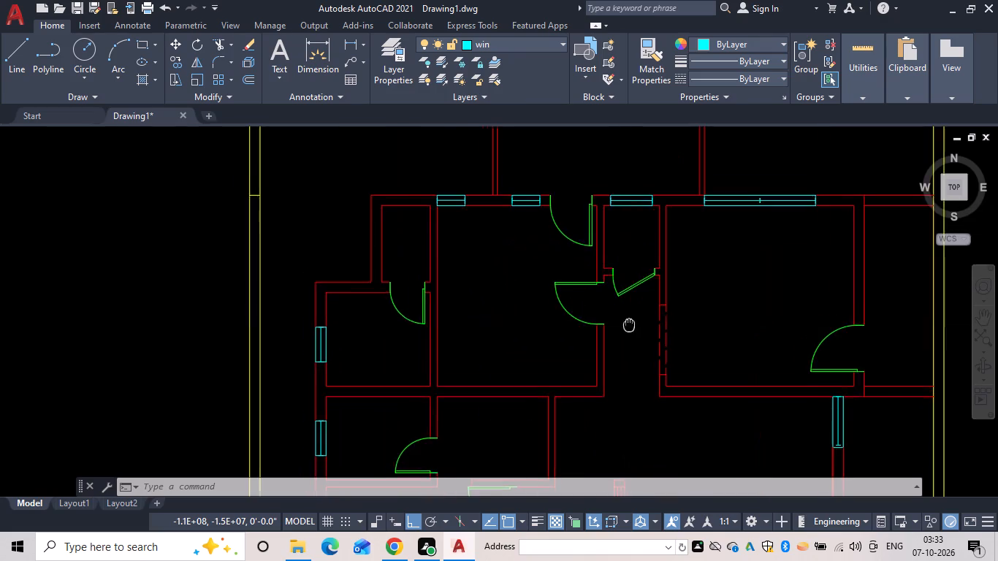
pyautogui.moveTo(629, 325); pyautogui.dragTo(599, 299, button='middle')
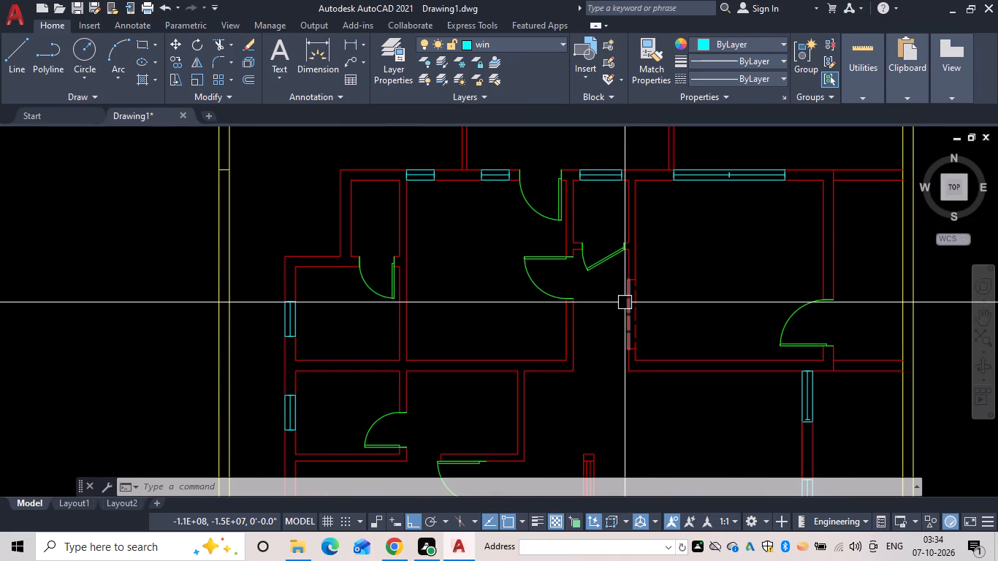
pyautogui.moveTo(622, 280); pyautogui.dragTo(538, 292, button='middle')
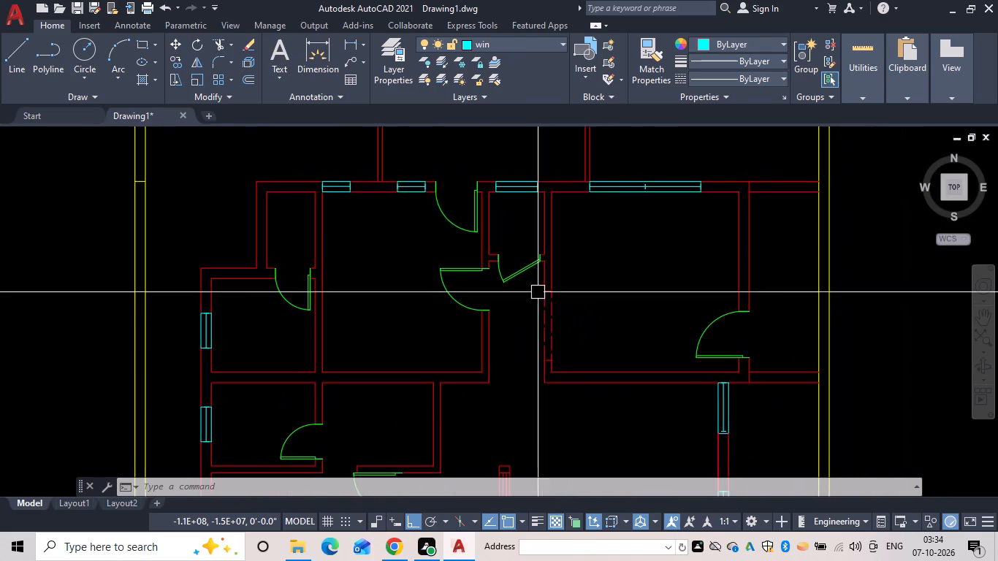
# Extend the two red wall lines at the plan's northeast to the outer line of the east setback wall.
pyautogui.scroll(-1, 635, 284)
pyautogui.moveTo(635, 285); pyautogui.dragTo(287, 382, button='middle')
pyautogui.press('Escape')
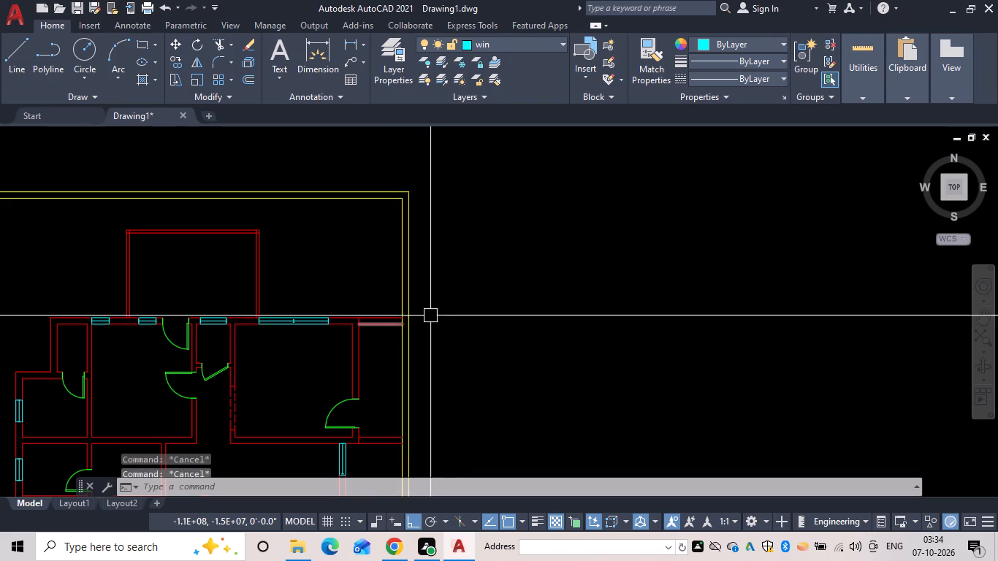
pyautogui.write('ex')
pyautogui.press('space')
pyautogui.click(384, 321)
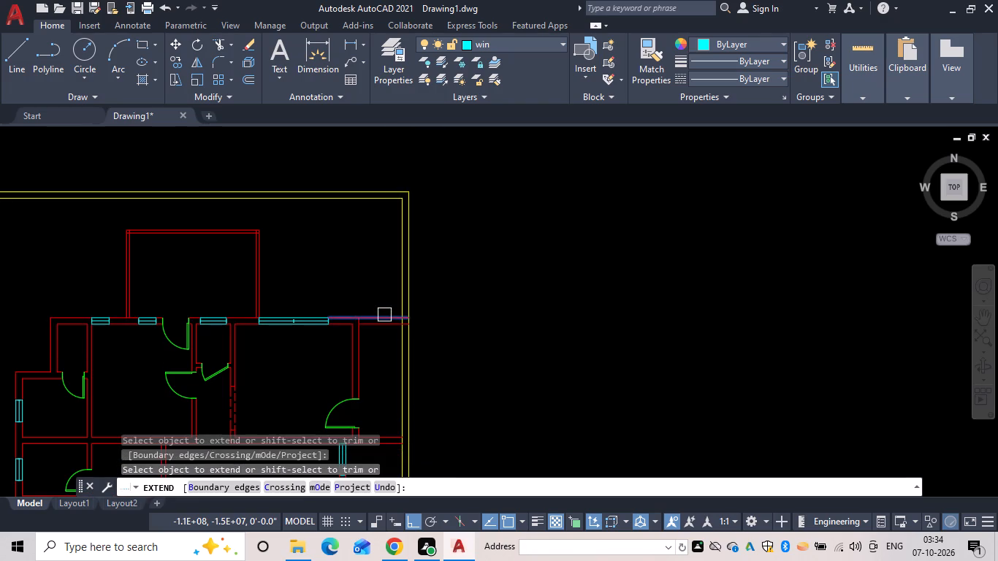
pyautogui.click(384, 315)
pyautogui.press('Escape')
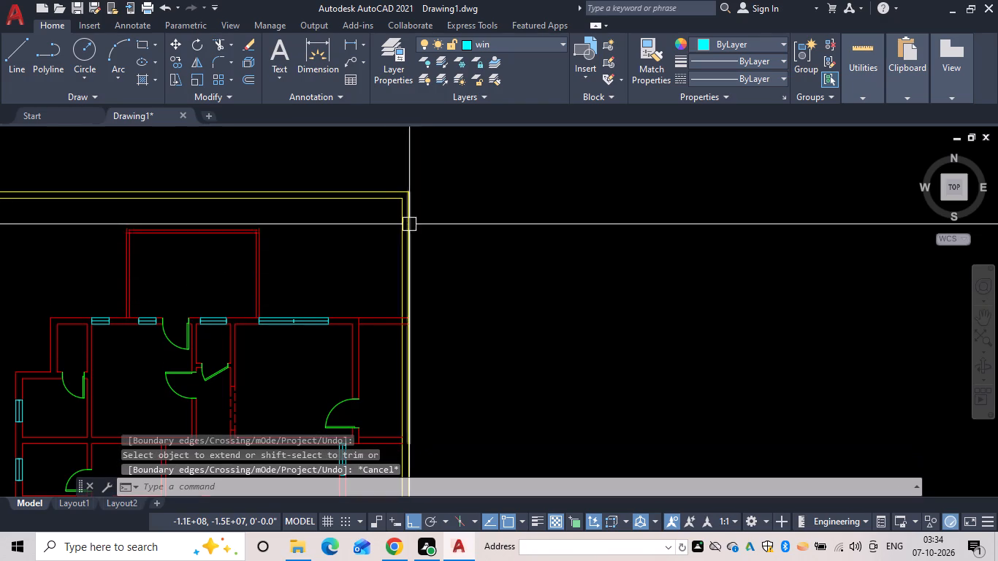
# Extend the inner line of the north setback wall to the outer line of the east setback wall.
pyautogui.scroll(1, 378, 189)
pyautogui.press('Escape')
pyautogui.press('space')
pyautogui.press('Escape')
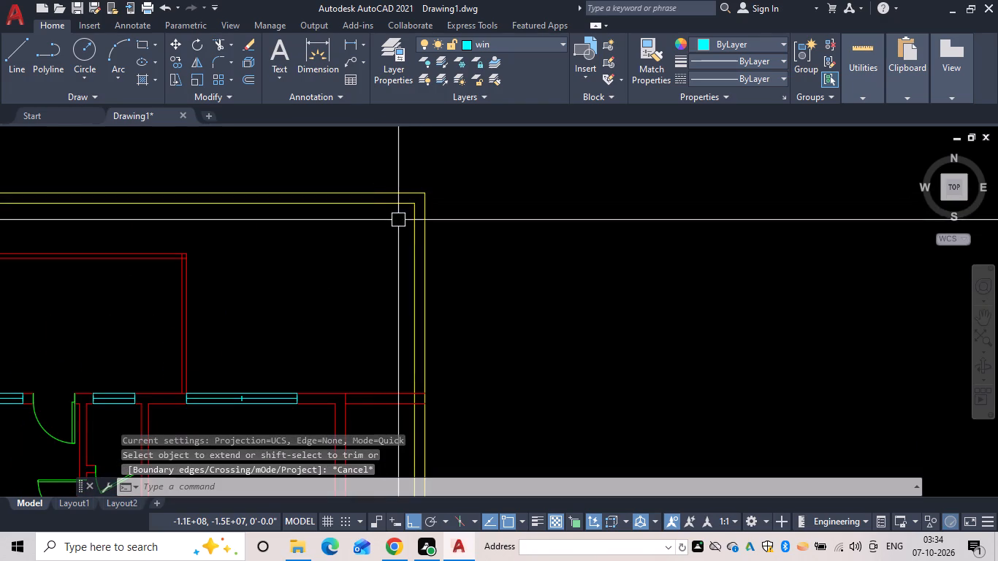
pyautogui.press('Escape')
pyautogui.press('space')
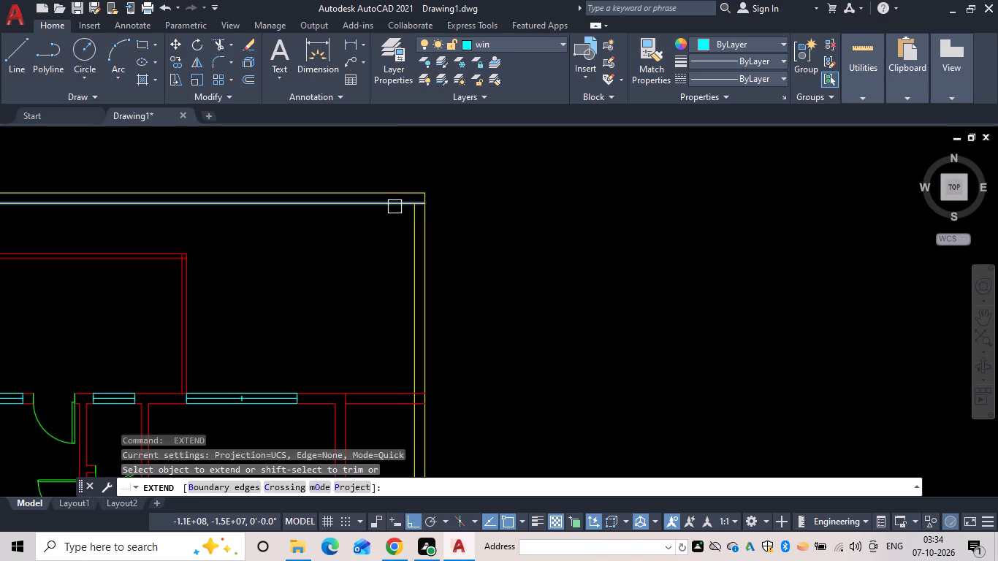
pyautogui.click(395, 207)
pyautogui.press('Escape')
# Offset the inner line of the north setback wall 4 inches toward the house.
pyautogui.write('of 4')
pyautogui.press('space')
pyautogui.moveTo(392, 202); pyautogui.dragTo(389, 209)
pyautogui.click(382, 237)
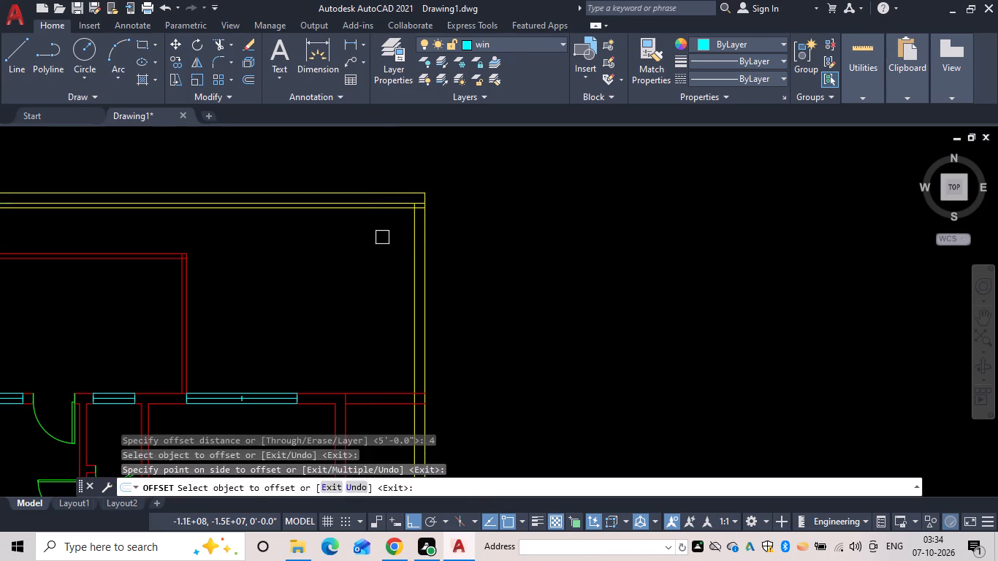
pyautogui.press('Escape')
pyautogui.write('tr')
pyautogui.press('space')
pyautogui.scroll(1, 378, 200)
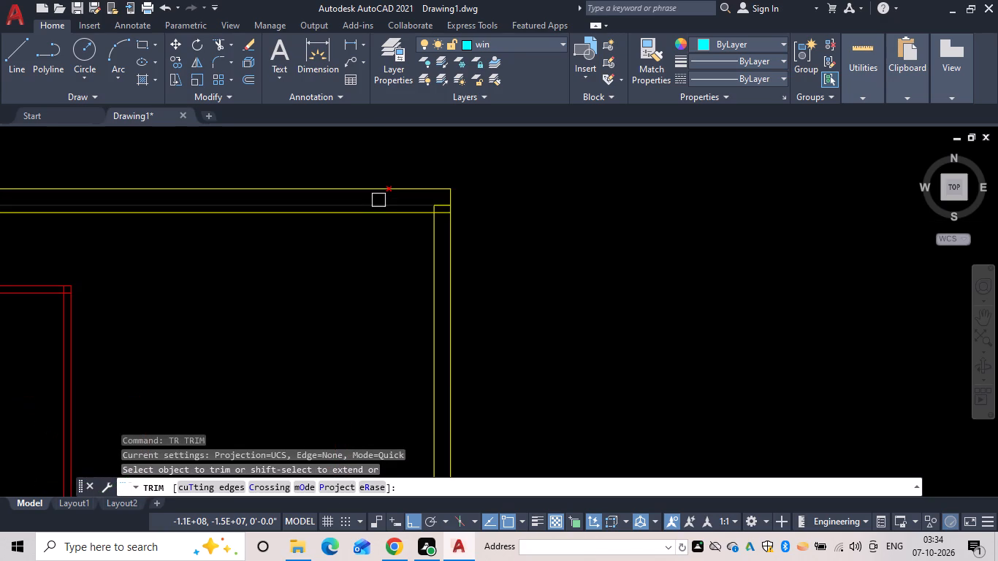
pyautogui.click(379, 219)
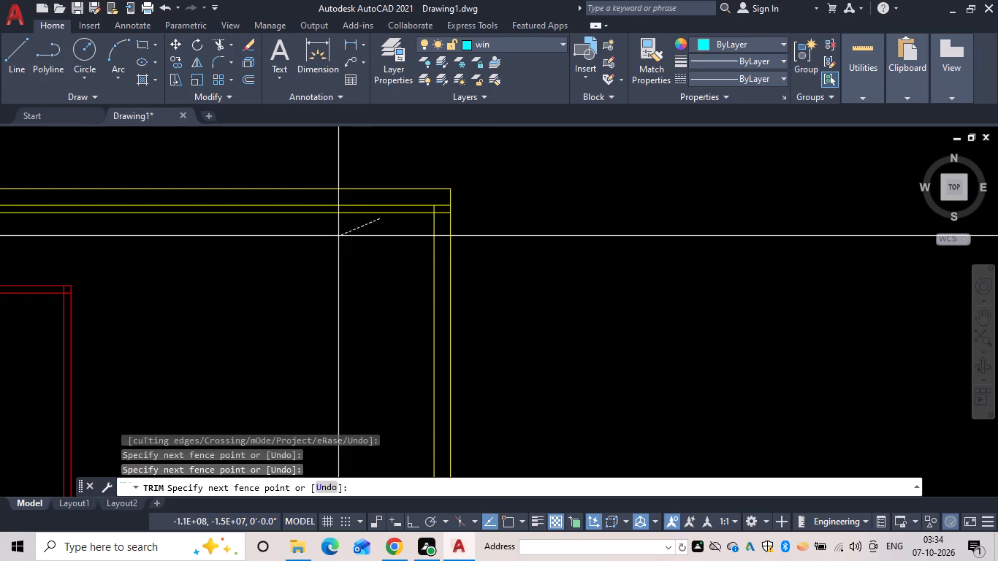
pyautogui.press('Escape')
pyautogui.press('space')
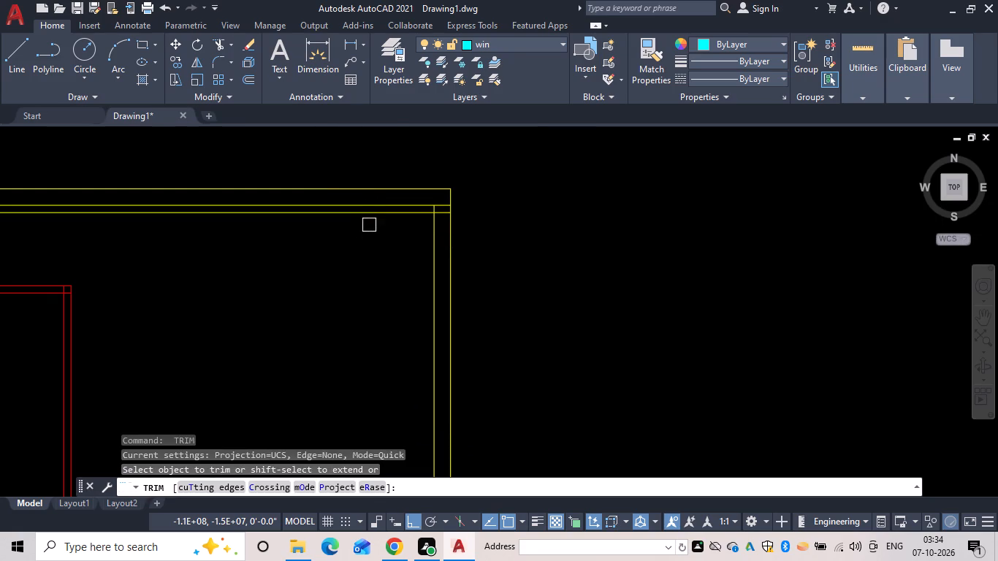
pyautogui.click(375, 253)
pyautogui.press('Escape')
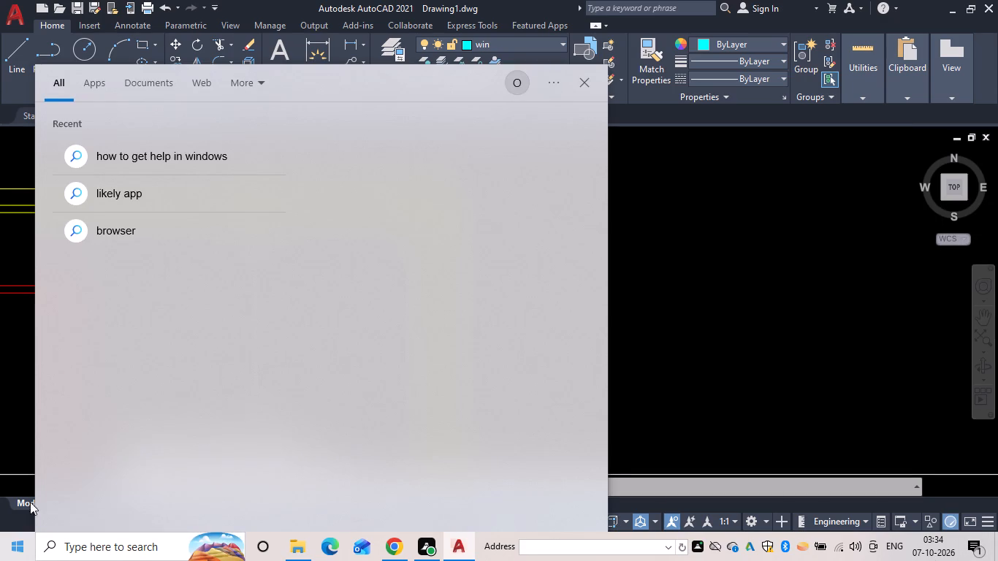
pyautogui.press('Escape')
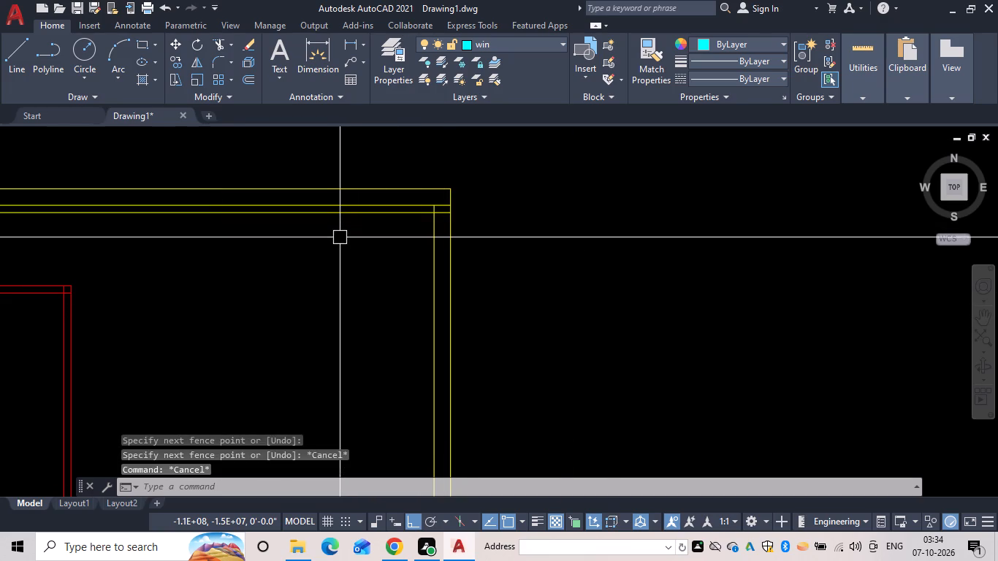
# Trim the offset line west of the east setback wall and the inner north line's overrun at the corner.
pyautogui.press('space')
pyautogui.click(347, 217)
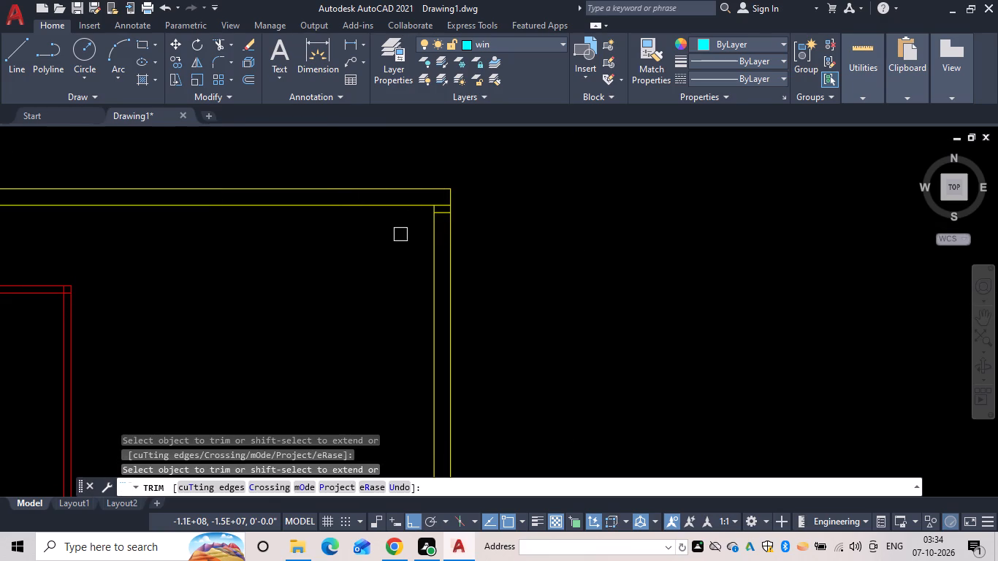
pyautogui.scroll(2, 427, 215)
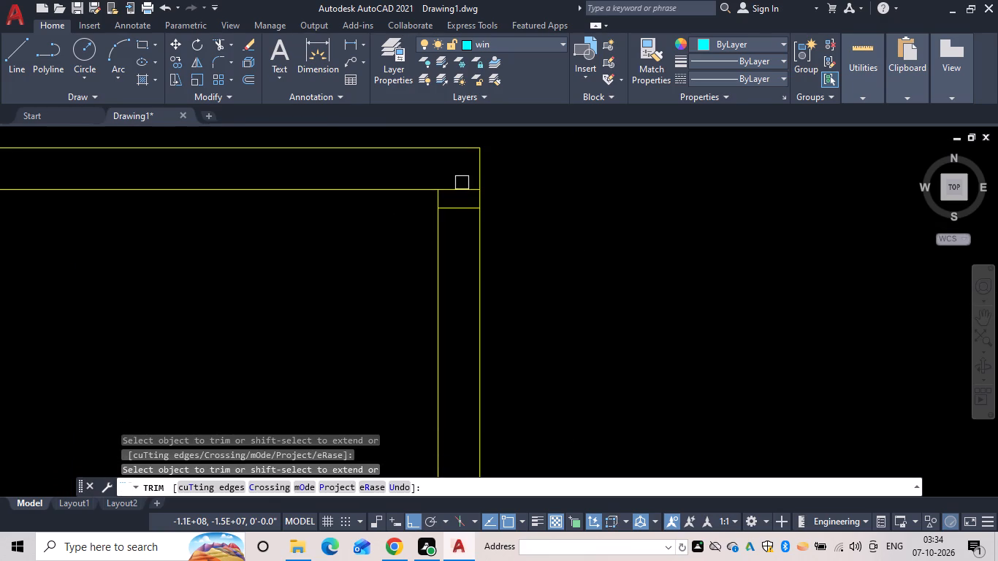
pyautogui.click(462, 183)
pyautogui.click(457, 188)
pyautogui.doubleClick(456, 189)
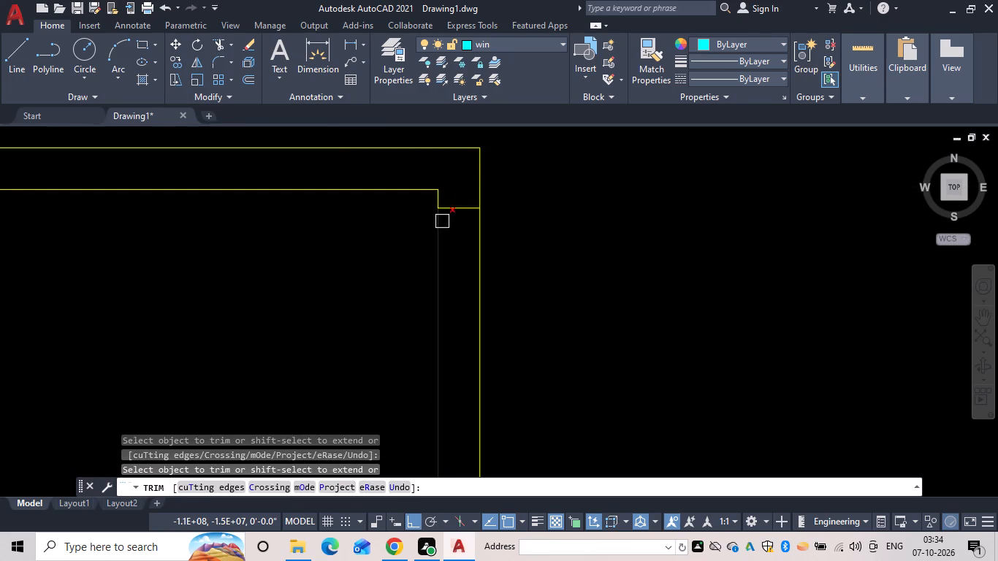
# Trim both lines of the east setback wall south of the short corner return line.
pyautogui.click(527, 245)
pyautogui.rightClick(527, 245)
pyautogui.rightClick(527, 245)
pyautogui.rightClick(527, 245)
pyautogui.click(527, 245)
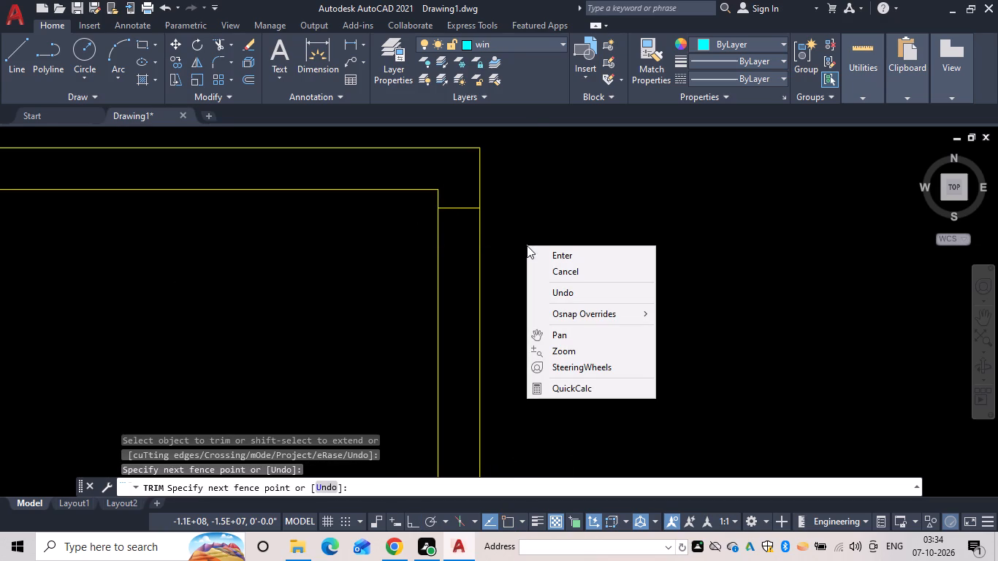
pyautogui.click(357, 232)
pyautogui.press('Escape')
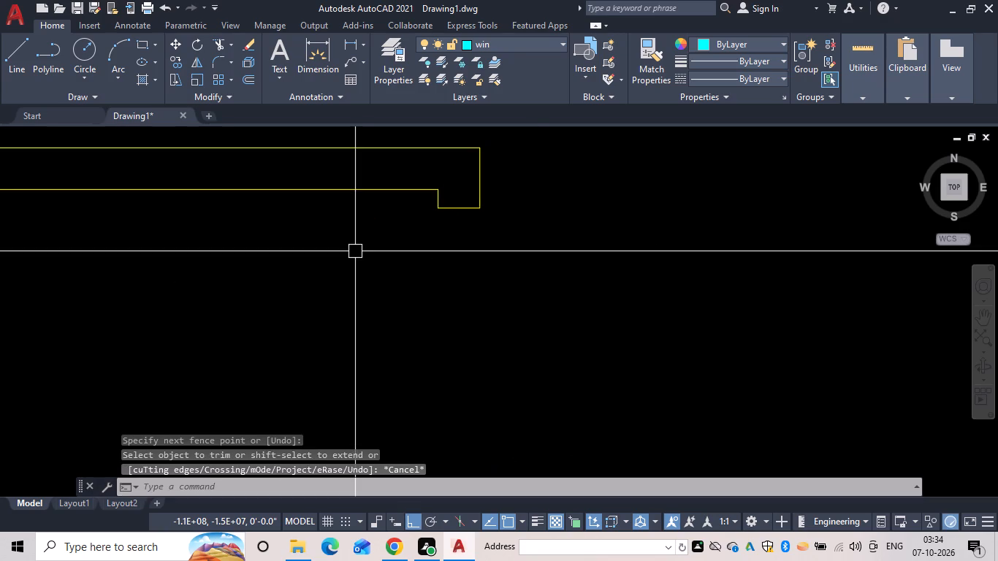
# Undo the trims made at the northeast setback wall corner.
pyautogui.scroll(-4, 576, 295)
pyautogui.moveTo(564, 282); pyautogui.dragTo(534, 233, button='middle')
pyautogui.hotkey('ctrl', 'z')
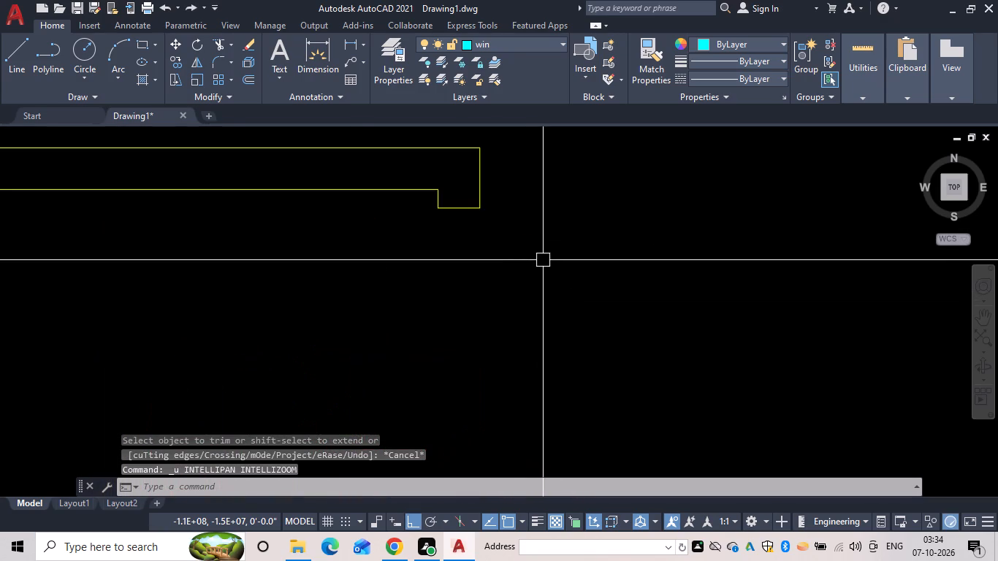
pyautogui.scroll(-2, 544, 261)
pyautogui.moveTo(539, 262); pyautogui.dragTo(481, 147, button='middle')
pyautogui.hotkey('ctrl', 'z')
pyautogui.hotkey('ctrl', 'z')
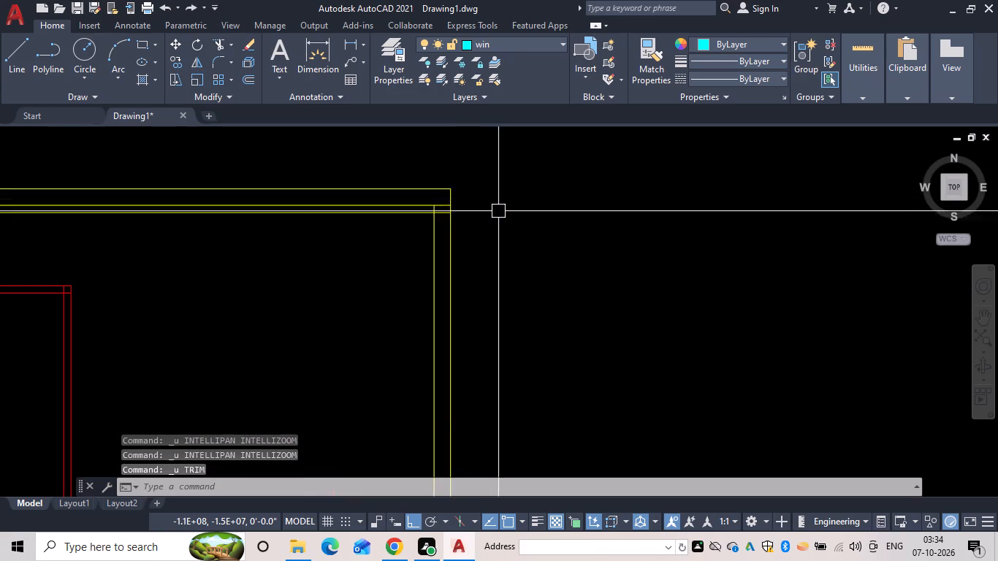
# Trim the offset line and the inner north line's overrun at the northeast corner, leaving a short return across the east setback wall.
pyautogui.scroll(-1, 501, 221)
pyautogui.middleClick(500, 225)
pyautogui.press('Escape')
pyautogui.write('tr')
pyautogui.press('space')
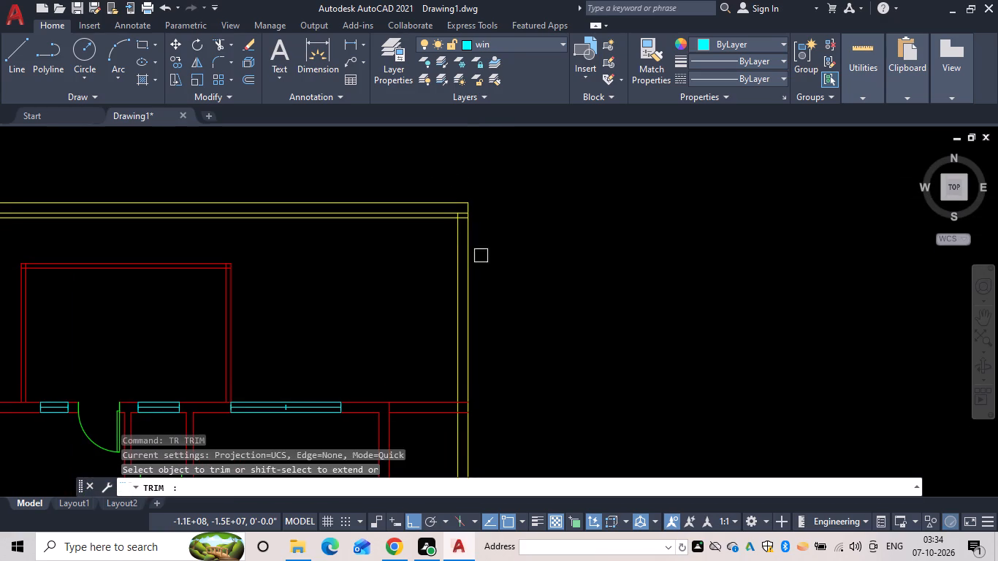
pyautogui.scroll(3, 462, 231)
pyautogui.click(453, 163)
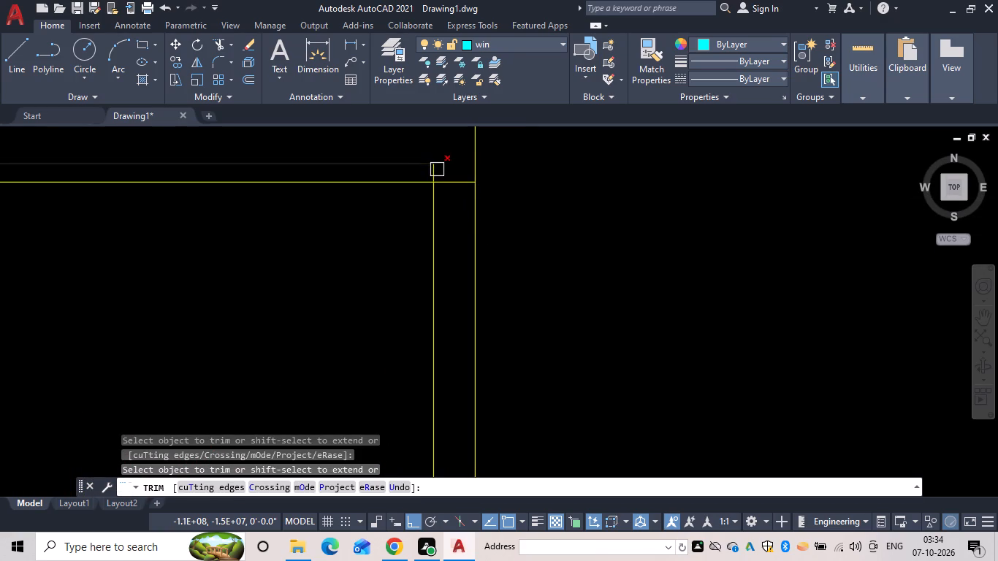
pyautogui.moveTo(457, 229); pyautogui.dragTo(450, 313, button='middle')
pyautogui.hotkey('ctrl', 'z')
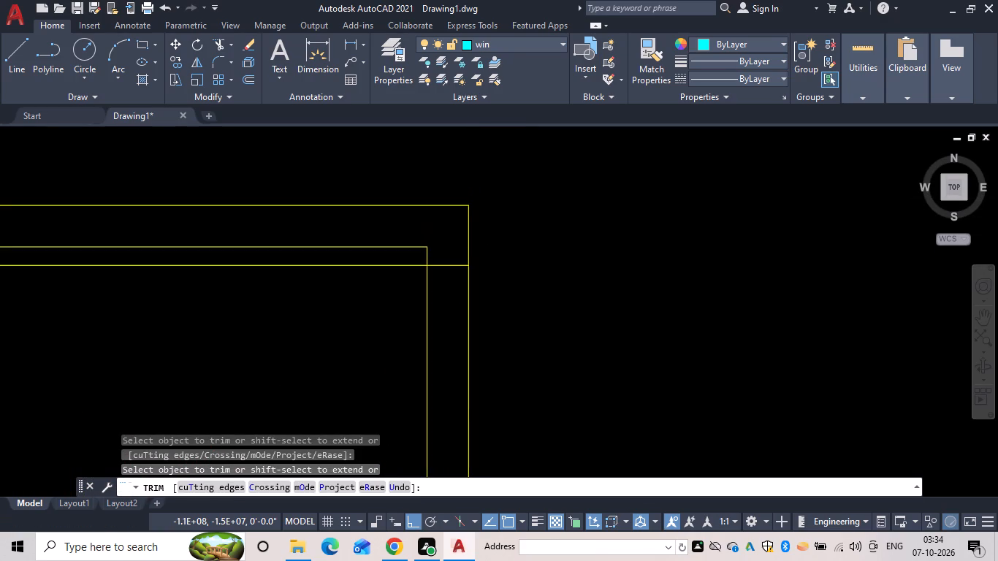
pyautogui.click(412, 222)
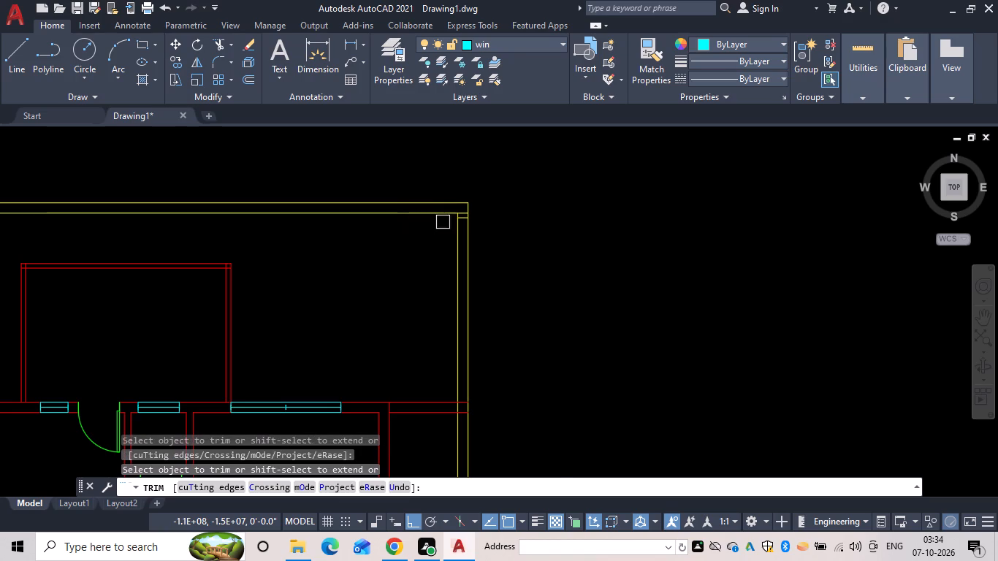
pyautogui.scroll(4, 447, 212)
pyautogui.click(514, 218)
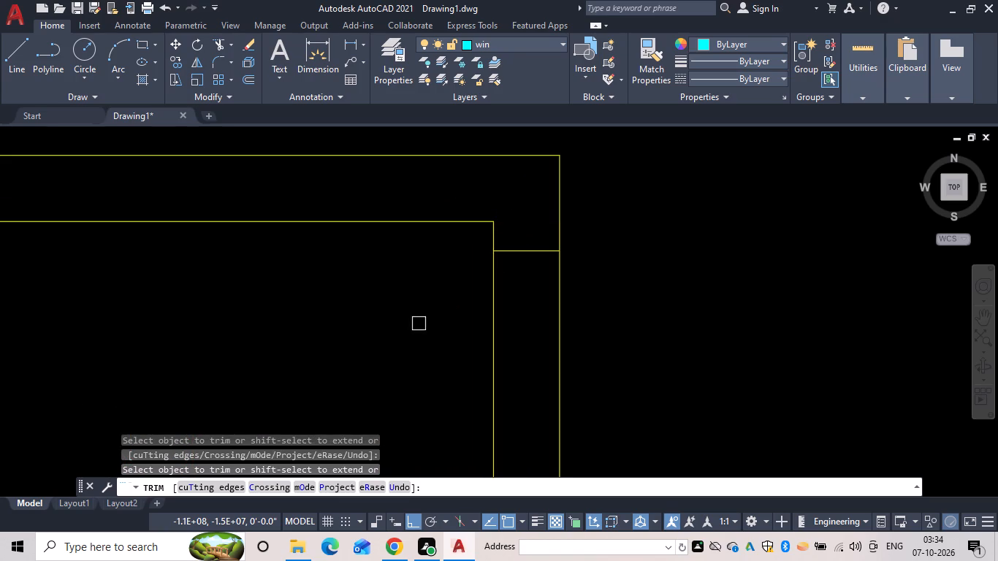
pyautogui.scroll(-3, 414, 324)
pyautogui.moveTo(400, 320); pyautogui.dragTo(341, 289, button='middle')
pyautogui.press('Escape')
pyautogui.press('Escape')
# Trim both lines of the east setback wall between the corner return and the extended red wall to form an opening.
pyautogui.scroll(-1, 446, 318)
pyautogui.moveTo(442, 318); pyautogui.dragTo(408, 167, button='middle')
pyautogui.press('Escape')
pyautogui.write('tr')
pyautogui.press('space')
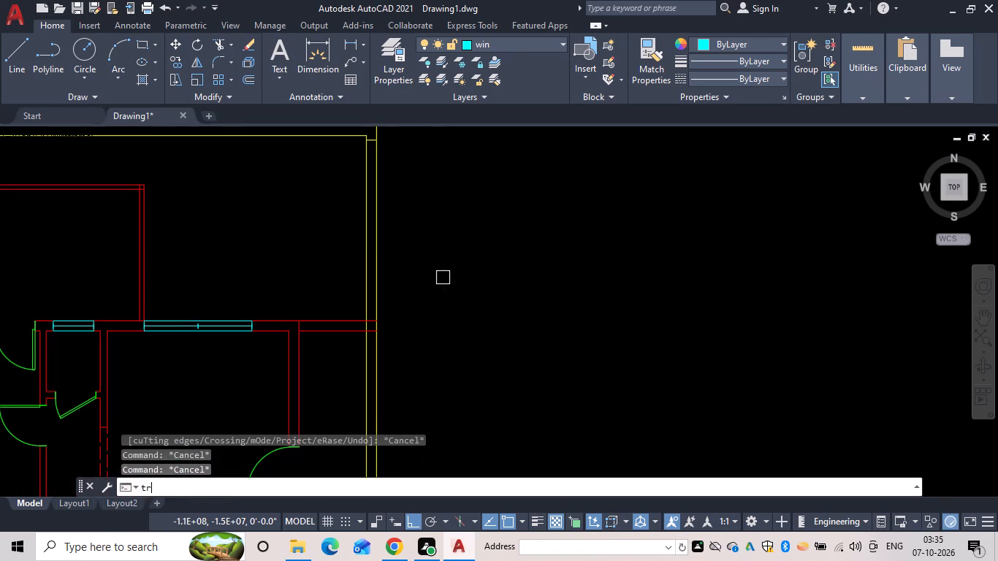
pyautogui.moveTo(440, 243); pyautogui.dragTo(371, 243)
pyautogui.moveTo(359, 243); pyautogui.dragTo(497, 260)
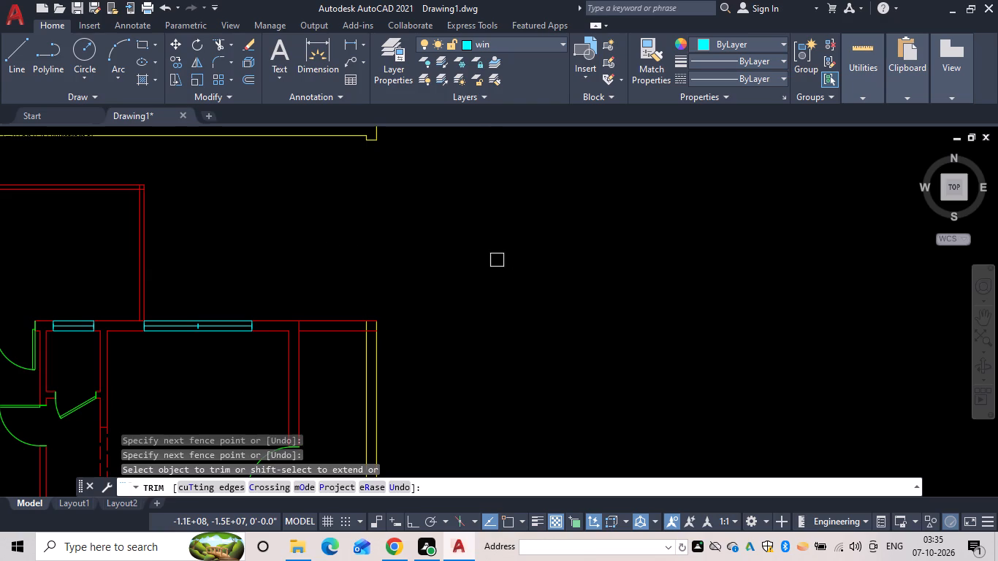
pyautogui.moveTo(469, 258); pyautogui.dragTo(495, 341, button='middle')
pyautogui.press('Escape')
pyautogui.press('Escape')
pyautogui.press('Escape')
pyautogui.press('Escape')
pyautogui.press('Escape')
pyautogui.press('Escape')
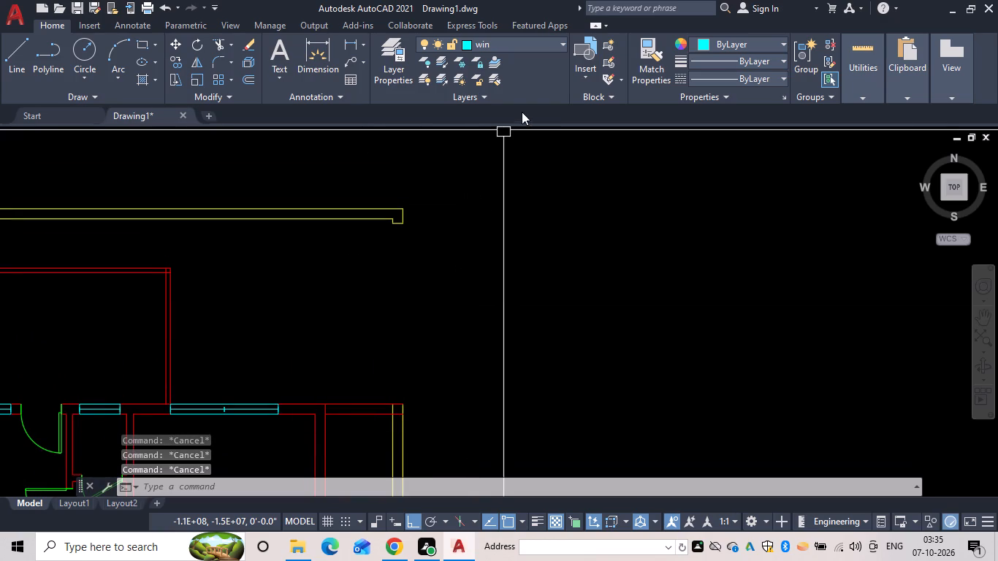
pyautogui.press('Escape')
# Set the current linetype to the dashed ACAD pattern and make the door layer current.
pyautogui.click(709, 81)
pyautogui.click(720, 135)
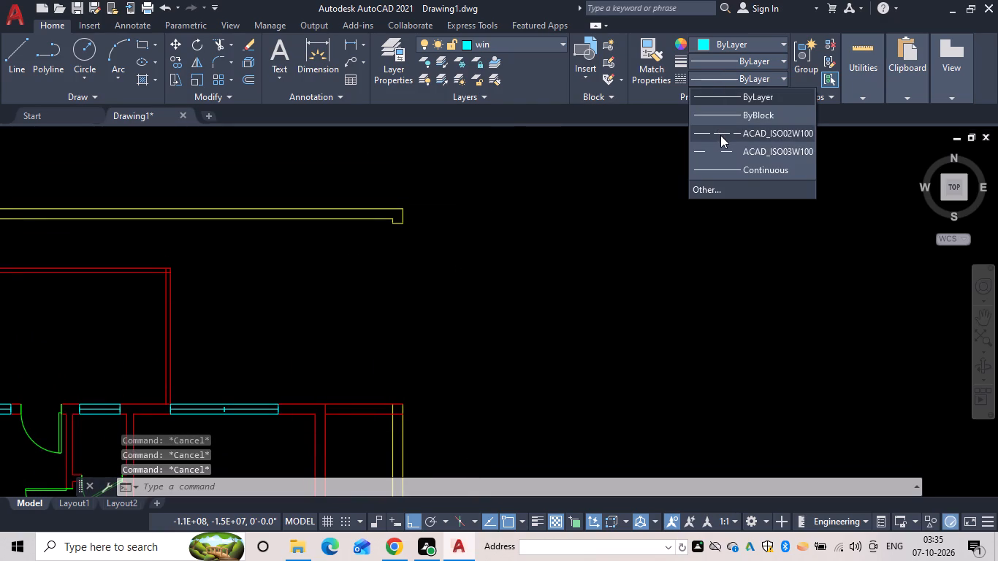
pyautogui.click(494, 45)
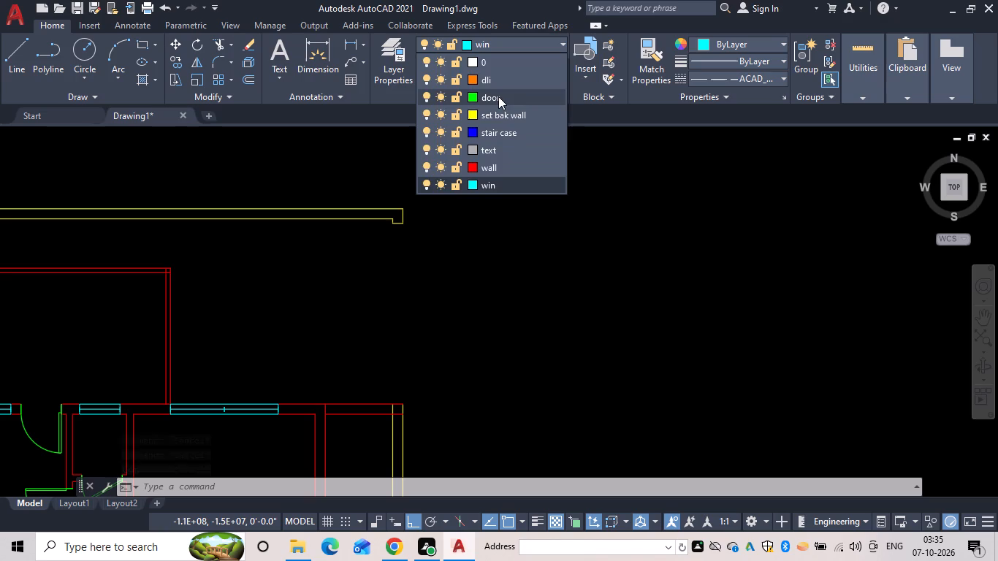
pyautogui.click(498, 96)
# Draw a dashed line 12'3" long straight south from the outer corner of the northeast setback wall return.
pyautogui.write('l')
pyautogui.press('space')
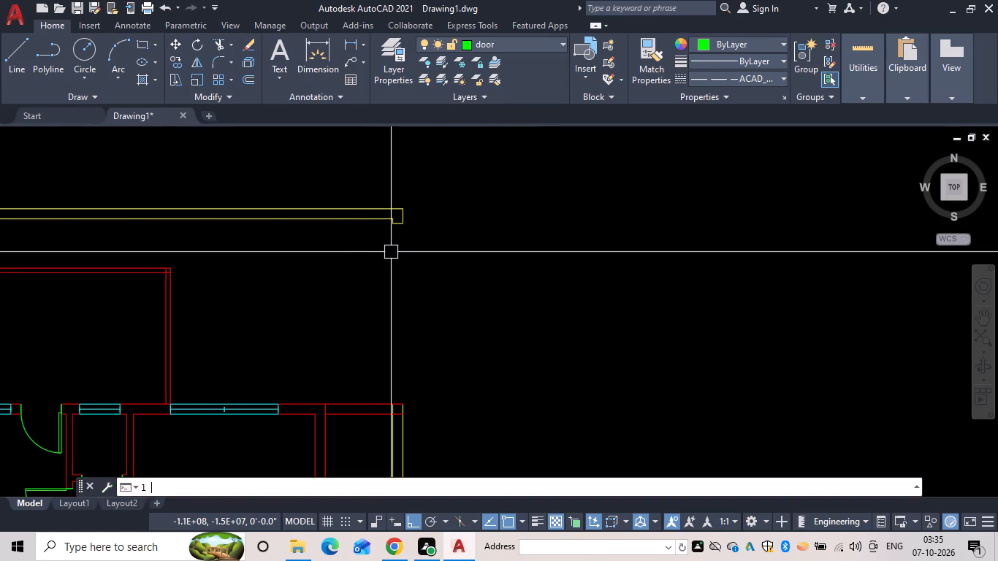
pyautogui.click(401, 225)
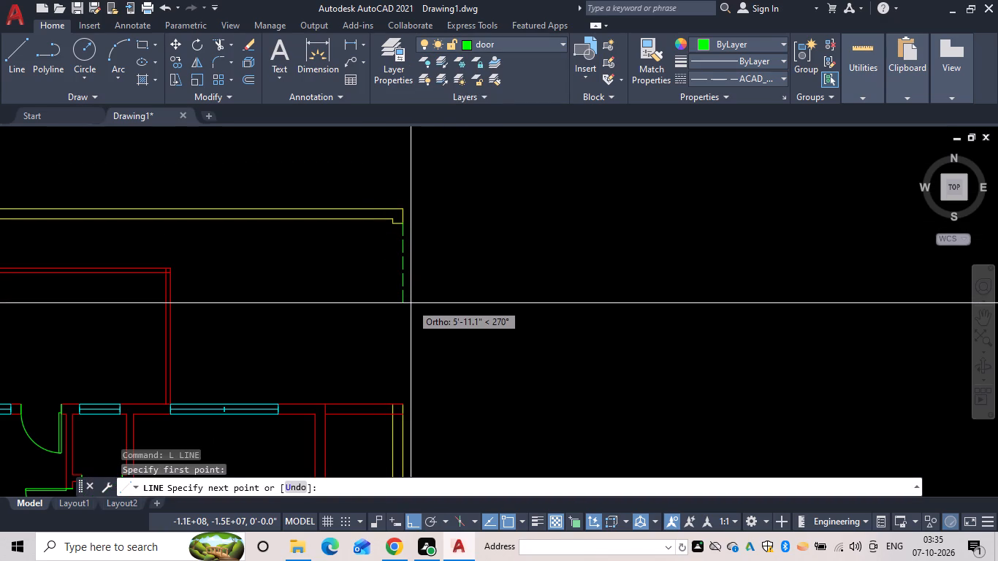
pyautogui.write("12'")
pyautogui.write('3"')
pyautogui.press('space')
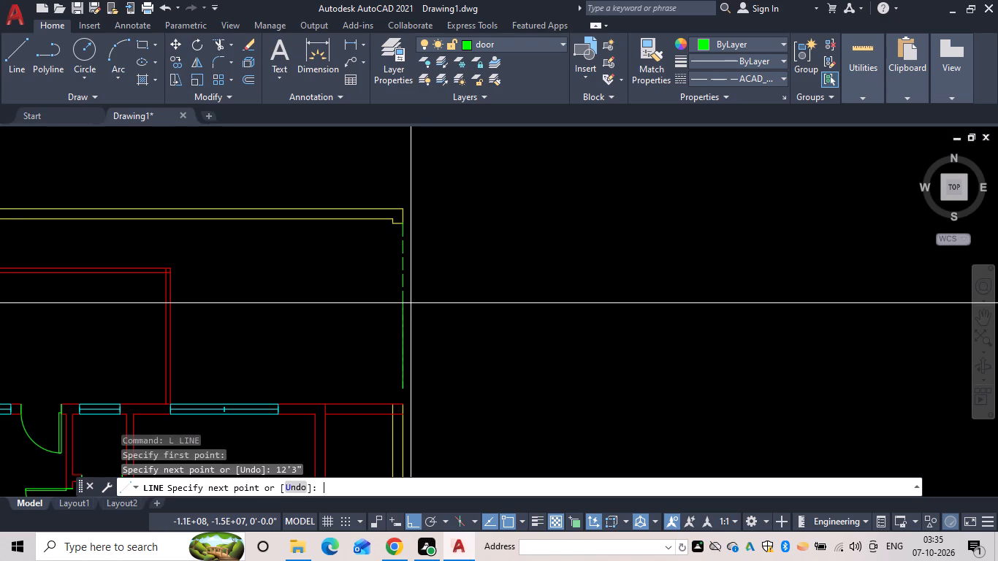
pyautogui.press('Escape')
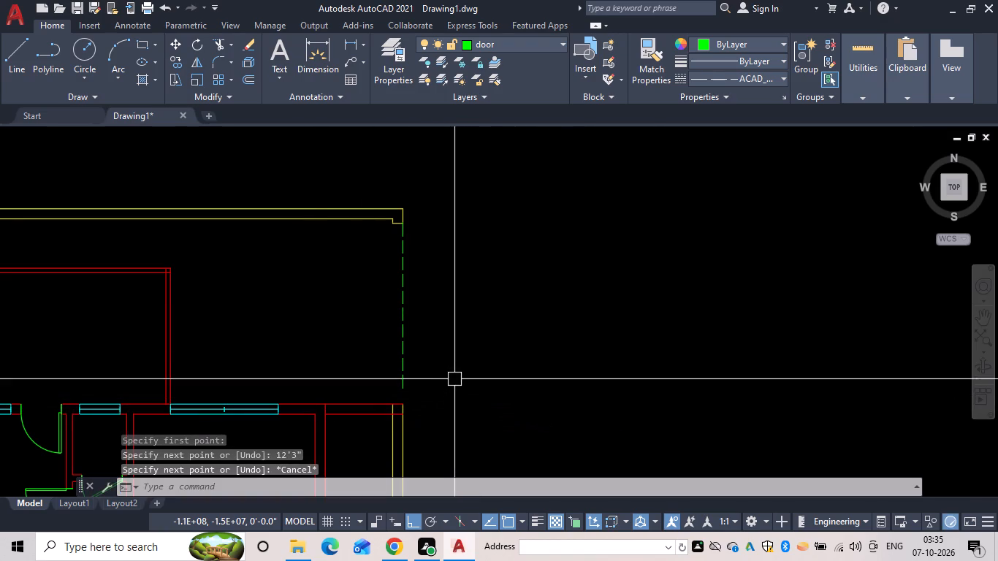
pyautogui.press('Escape')
# Offset the dashed line 9" west, toward the inner face of the east setback wall.
pyautogui.write('of 9')
pyautogui.press('space')
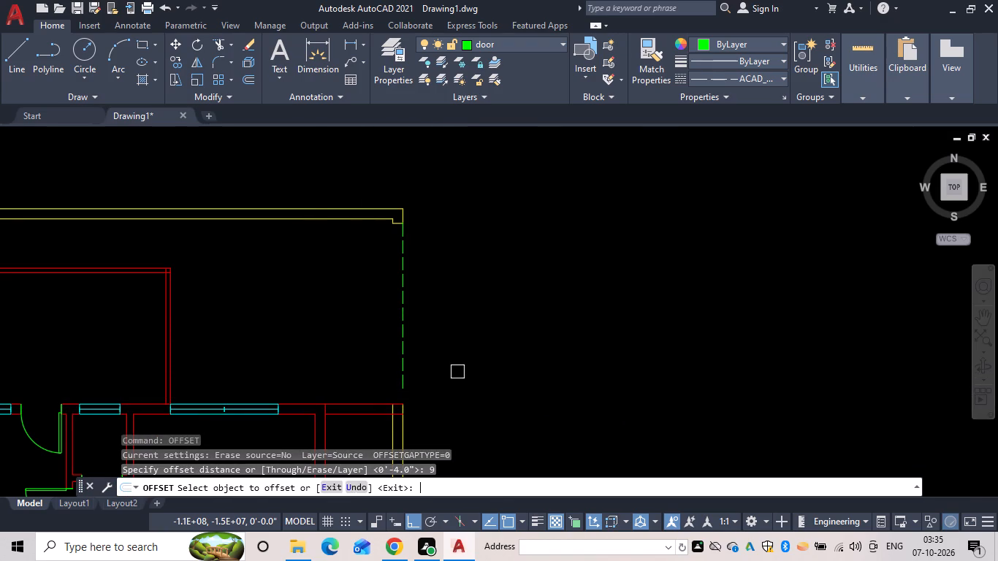
pyautogui.moveTo(404, 301); pyautogui.dragTo(397, 303)
pyautogui.click(360, 311)
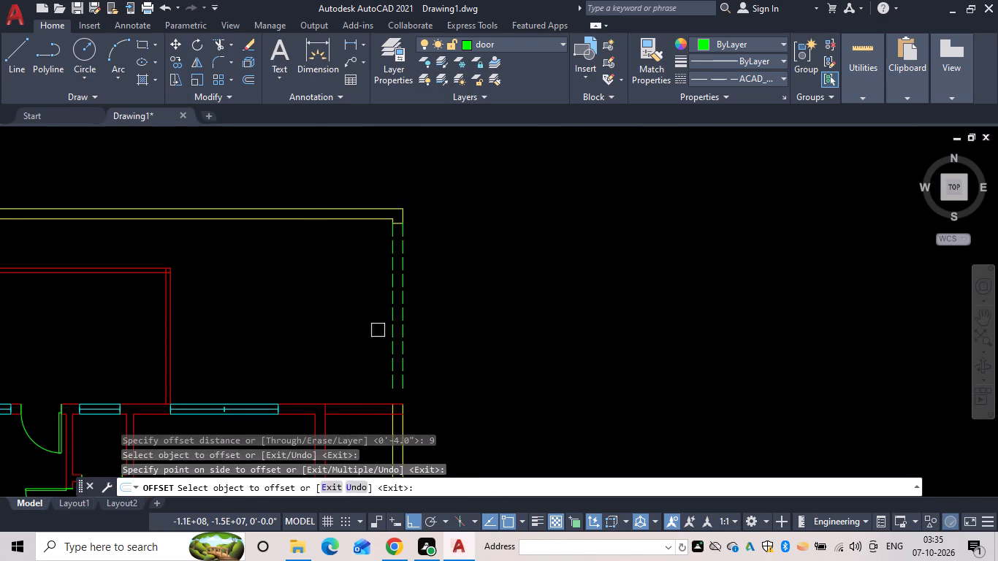
pyautogui.press('Escape')
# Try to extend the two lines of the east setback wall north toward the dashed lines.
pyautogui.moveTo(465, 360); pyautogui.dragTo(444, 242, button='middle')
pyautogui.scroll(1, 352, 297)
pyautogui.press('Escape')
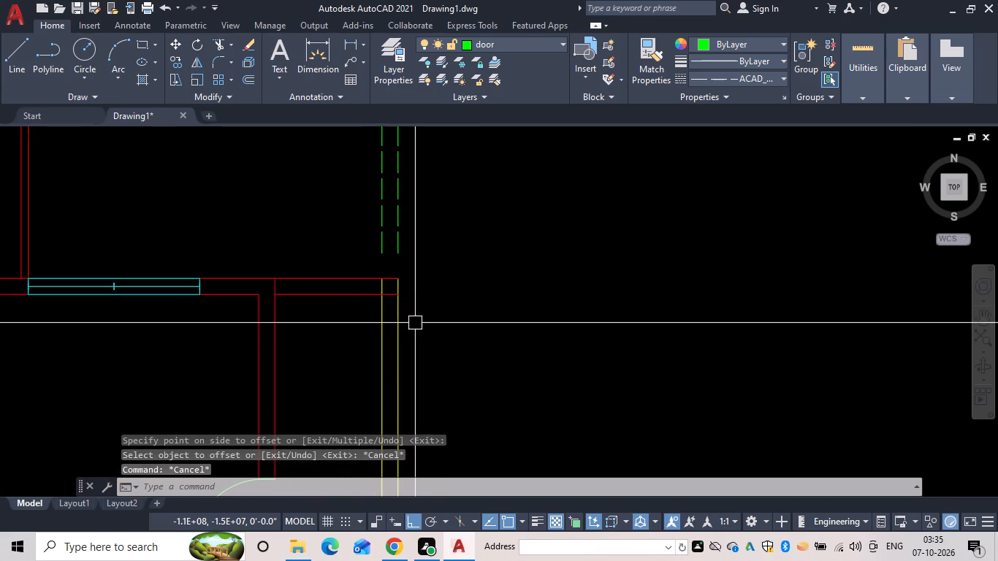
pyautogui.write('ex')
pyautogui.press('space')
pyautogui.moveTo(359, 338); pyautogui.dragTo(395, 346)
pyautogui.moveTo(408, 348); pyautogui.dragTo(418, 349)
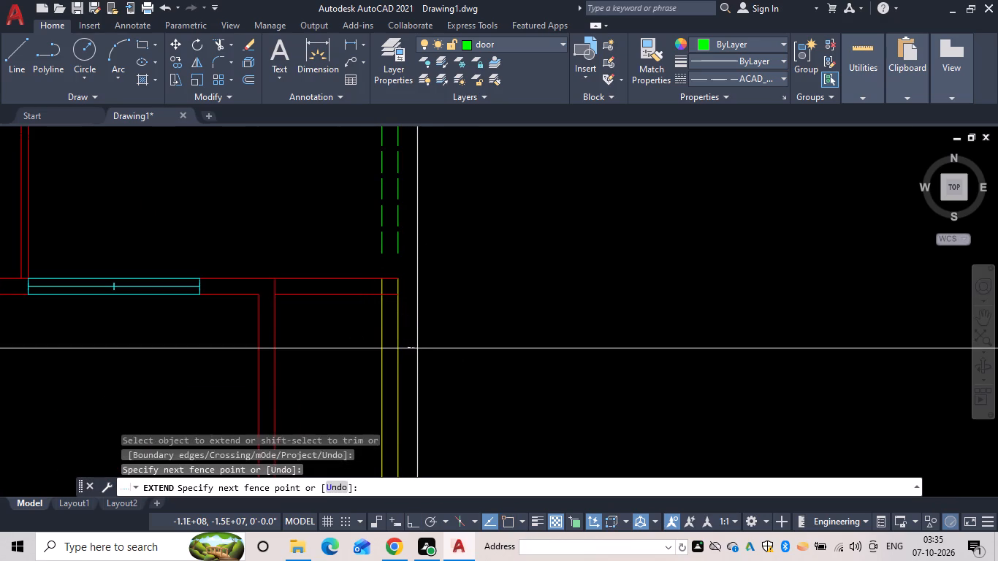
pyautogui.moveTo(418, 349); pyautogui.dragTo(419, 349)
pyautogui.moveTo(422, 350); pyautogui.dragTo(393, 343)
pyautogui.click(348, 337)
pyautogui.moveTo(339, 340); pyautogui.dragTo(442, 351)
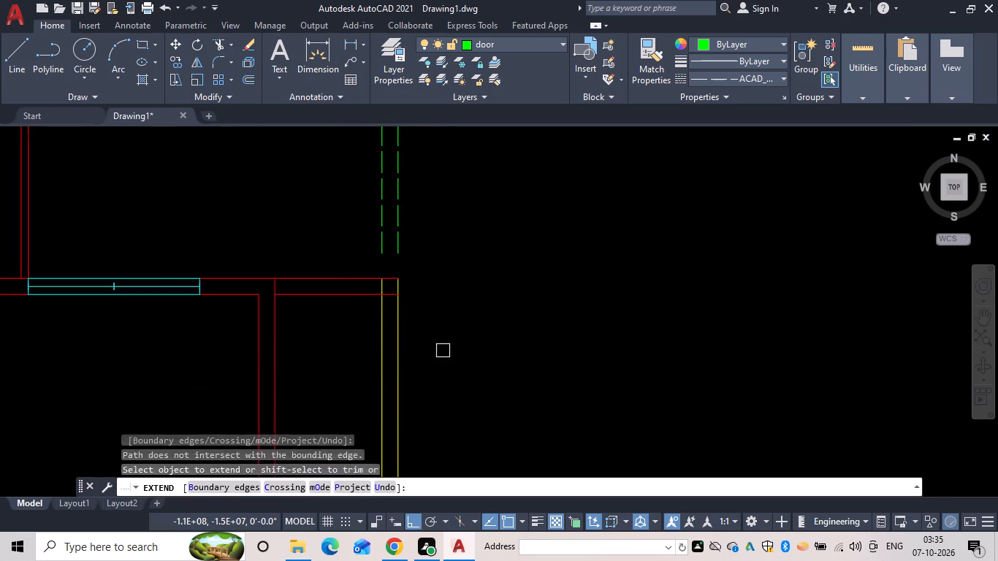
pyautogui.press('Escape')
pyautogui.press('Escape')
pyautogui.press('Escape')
# Trim the two red wall lines where they cross between the east setback wall's inner and outer lines.
pyautogui.scroll(3, 387, 303)
pyautogui.press('Escape')
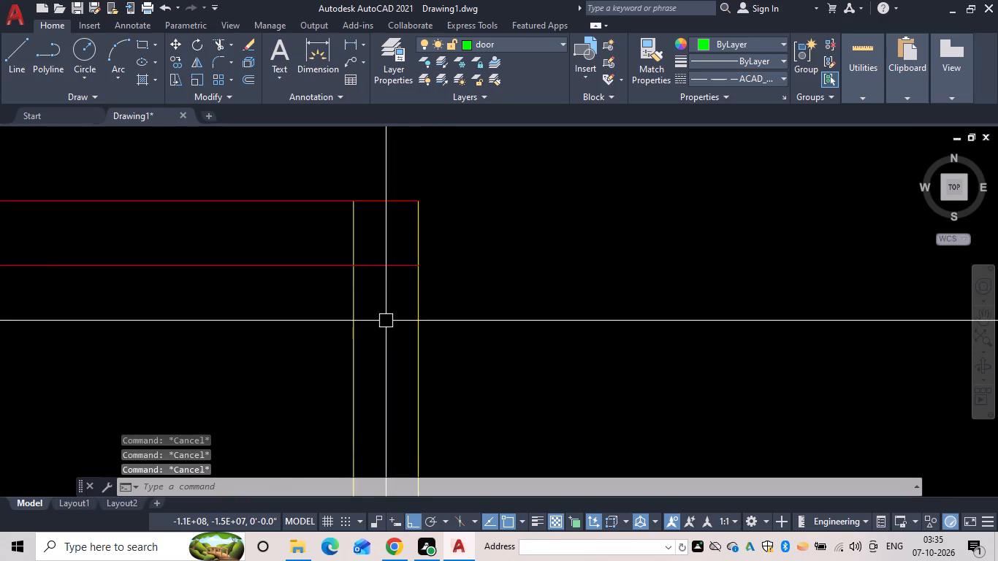
pyautogui.write('tr')
pyautogui.press('space')
pyautogui.click(384, 262)
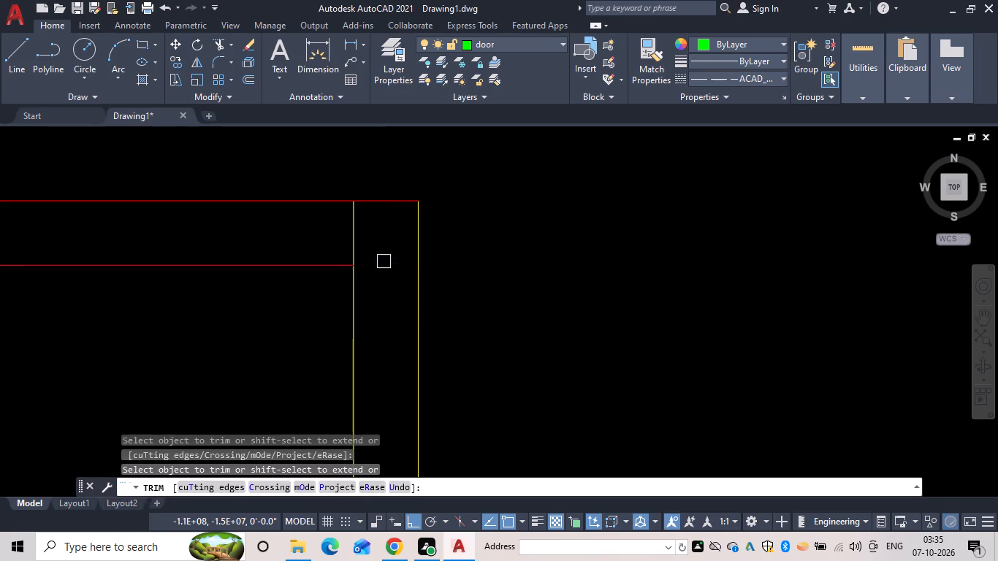
pyautogui.click(384, 205)
pyautogui.scroll(-1, 394, 290)
pyautogui.middleClick(392, 294)
pyautogui.press('Escape')
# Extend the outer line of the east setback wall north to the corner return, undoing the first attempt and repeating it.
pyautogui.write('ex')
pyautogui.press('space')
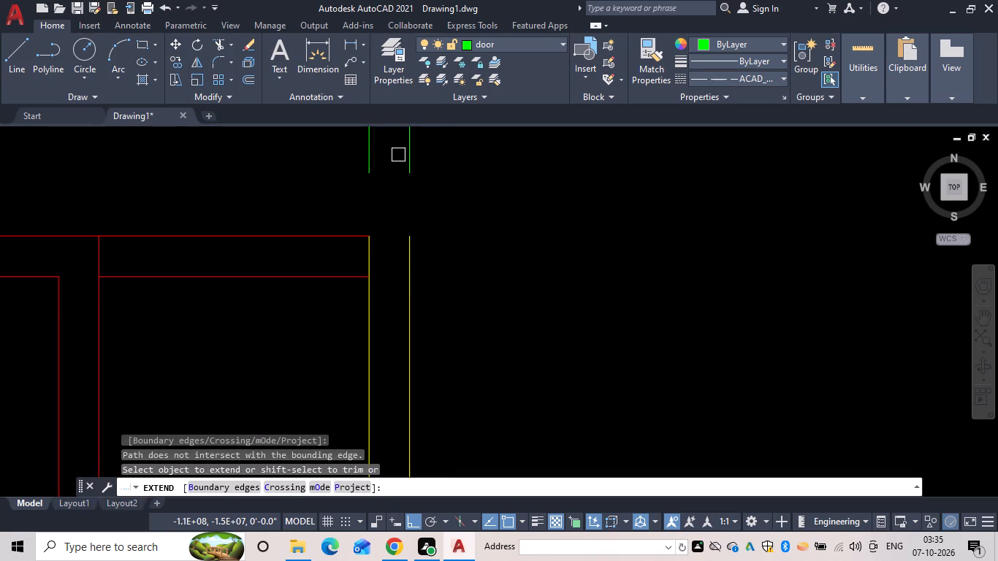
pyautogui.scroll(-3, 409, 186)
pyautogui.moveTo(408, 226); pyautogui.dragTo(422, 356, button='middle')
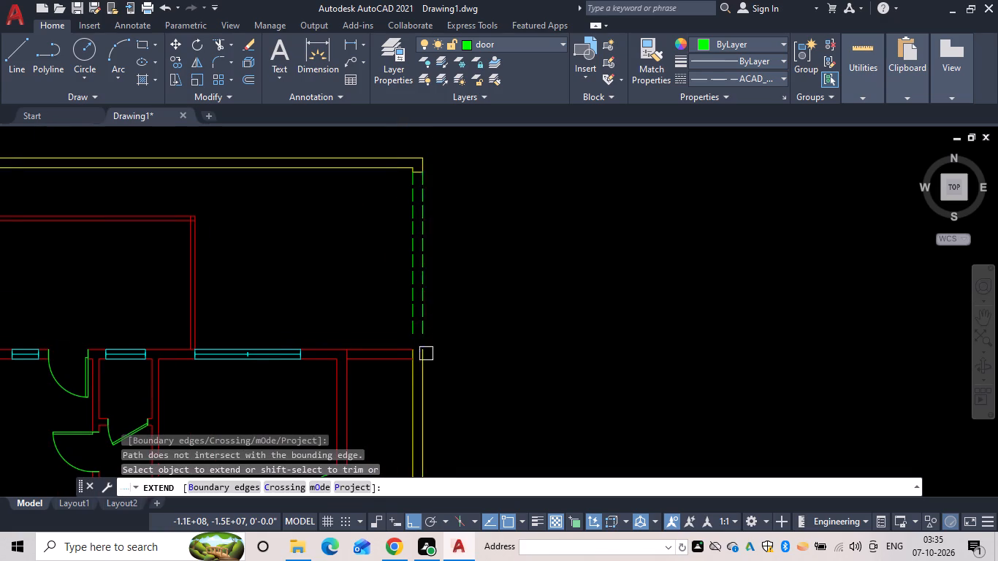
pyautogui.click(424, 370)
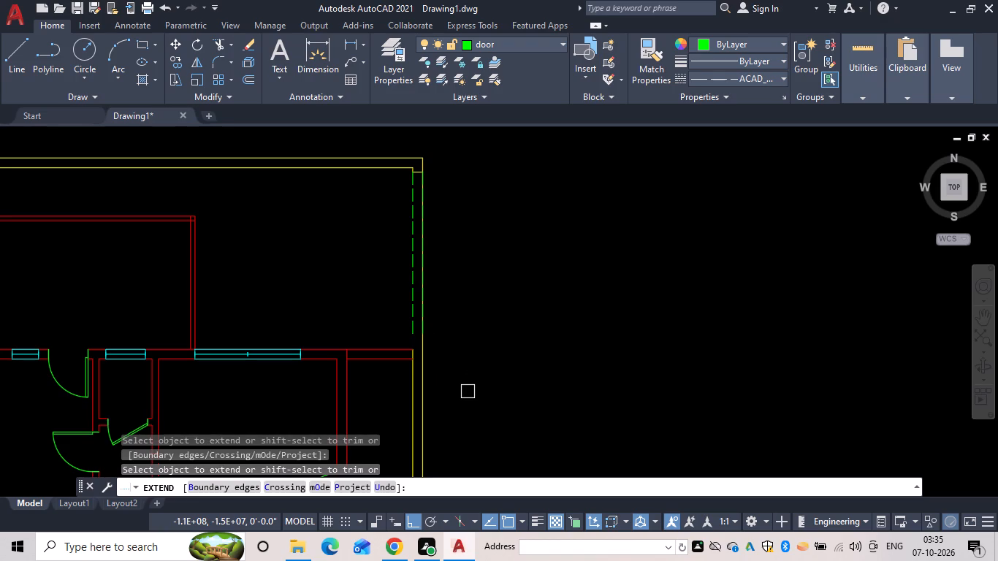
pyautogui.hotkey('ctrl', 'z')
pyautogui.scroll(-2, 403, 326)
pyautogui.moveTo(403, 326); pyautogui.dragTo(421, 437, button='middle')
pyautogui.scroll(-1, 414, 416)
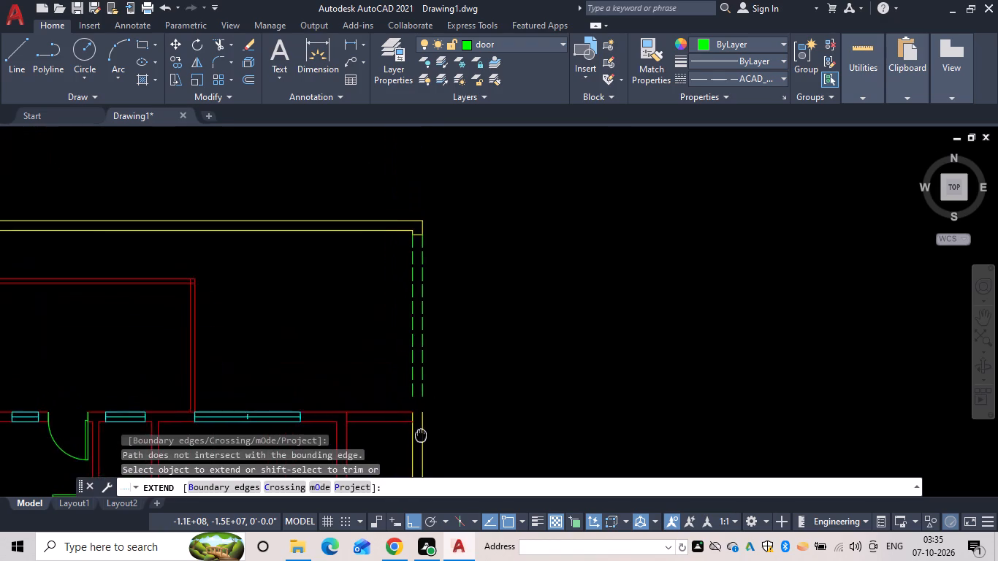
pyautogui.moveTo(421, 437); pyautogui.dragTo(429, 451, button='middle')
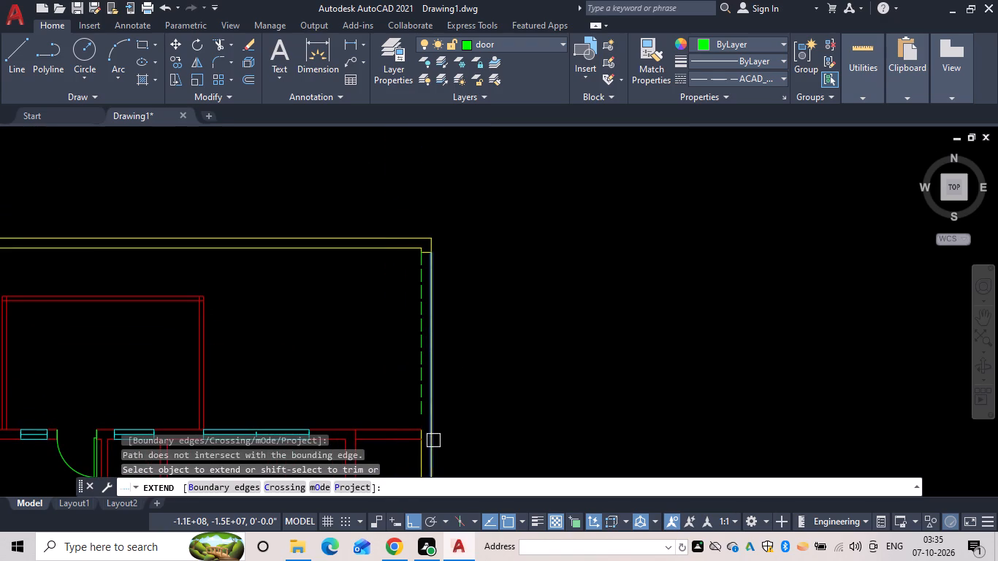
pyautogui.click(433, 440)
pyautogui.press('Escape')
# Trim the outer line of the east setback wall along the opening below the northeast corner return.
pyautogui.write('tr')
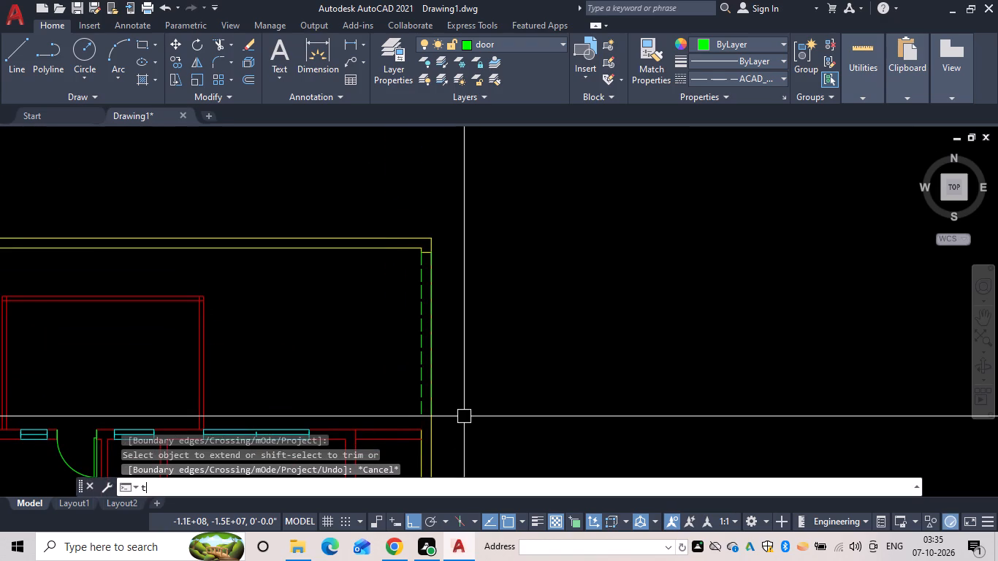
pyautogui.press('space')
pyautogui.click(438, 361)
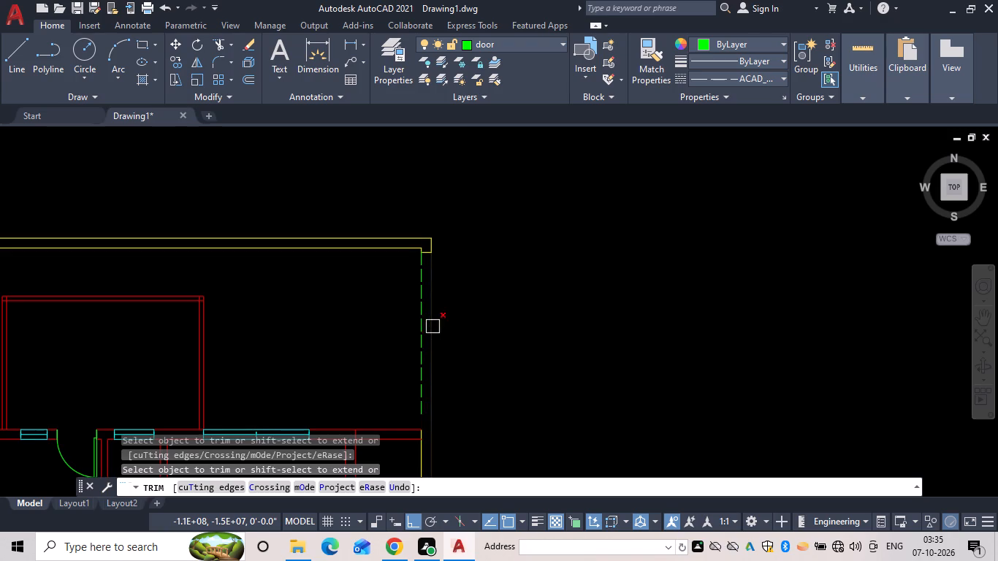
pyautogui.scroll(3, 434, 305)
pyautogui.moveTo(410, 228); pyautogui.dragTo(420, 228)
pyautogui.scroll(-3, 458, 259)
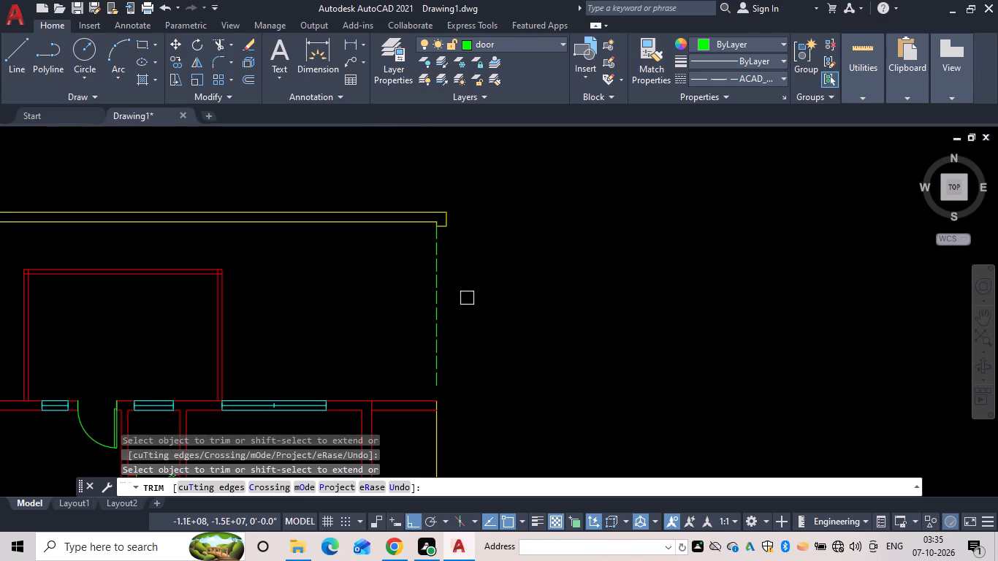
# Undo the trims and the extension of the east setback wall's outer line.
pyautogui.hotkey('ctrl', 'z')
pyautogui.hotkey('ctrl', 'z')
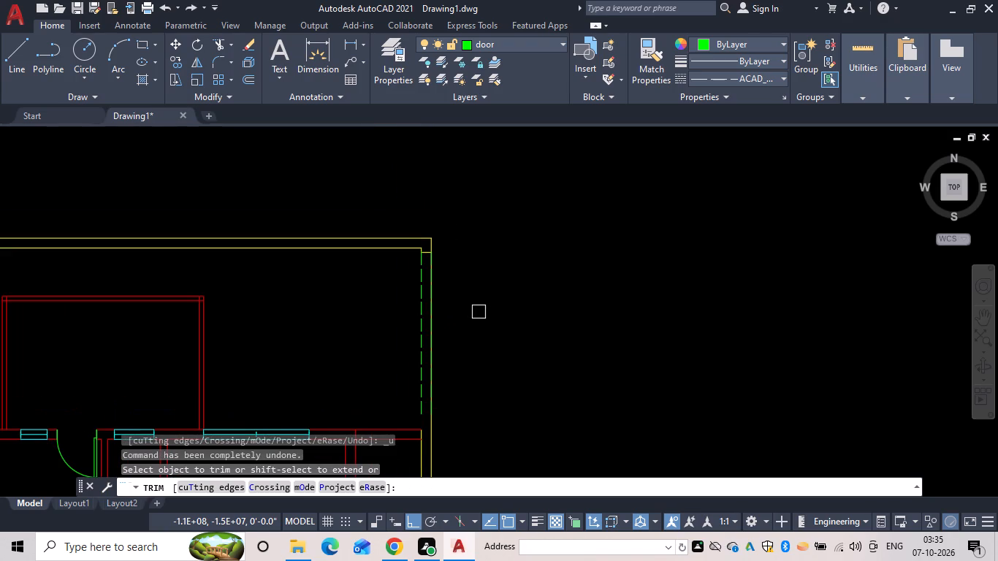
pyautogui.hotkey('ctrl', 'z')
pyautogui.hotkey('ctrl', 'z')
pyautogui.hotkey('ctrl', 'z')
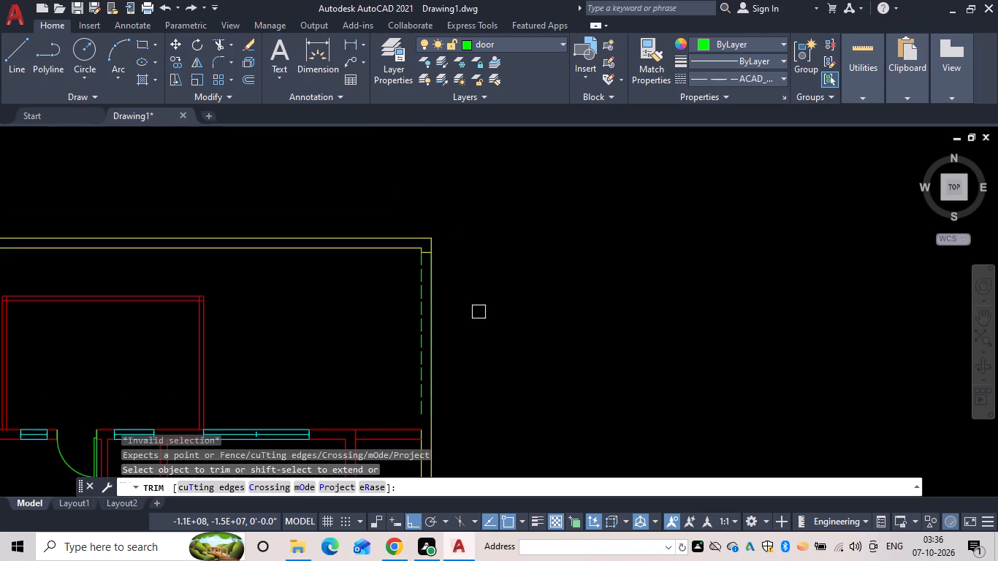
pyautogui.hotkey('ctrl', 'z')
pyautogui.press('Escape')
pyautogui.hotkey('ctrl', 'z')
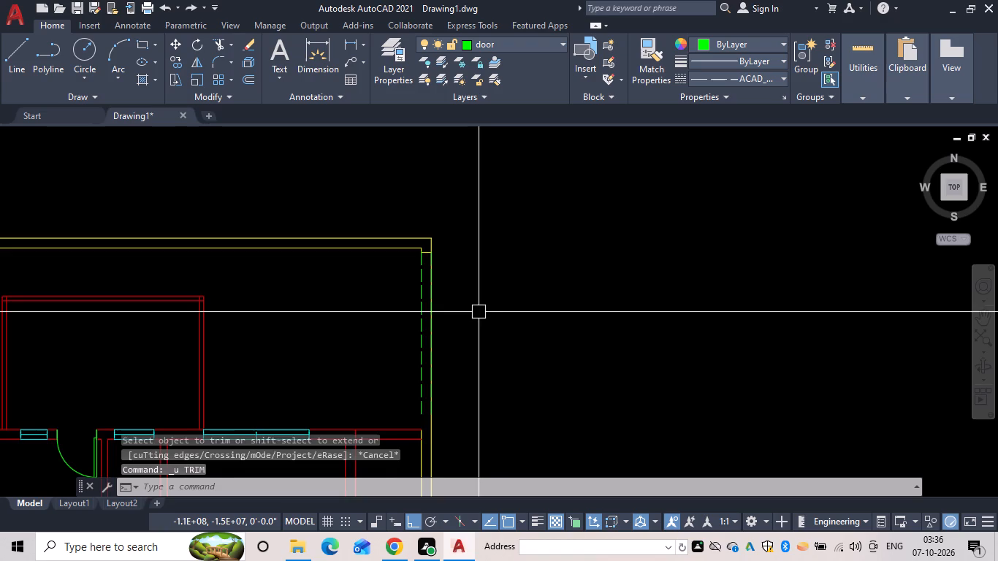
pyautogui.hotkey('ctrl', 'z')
# Stretch the north end of the east setback wall's outer line up to the south end of the outer dashed line.
pyautogui.scroll(-3, 479, 312)
pyautogui.moveTo(467, 312); pyautogui.dragTo(364, 321, button='middle')
pyautogui.press('Escape')
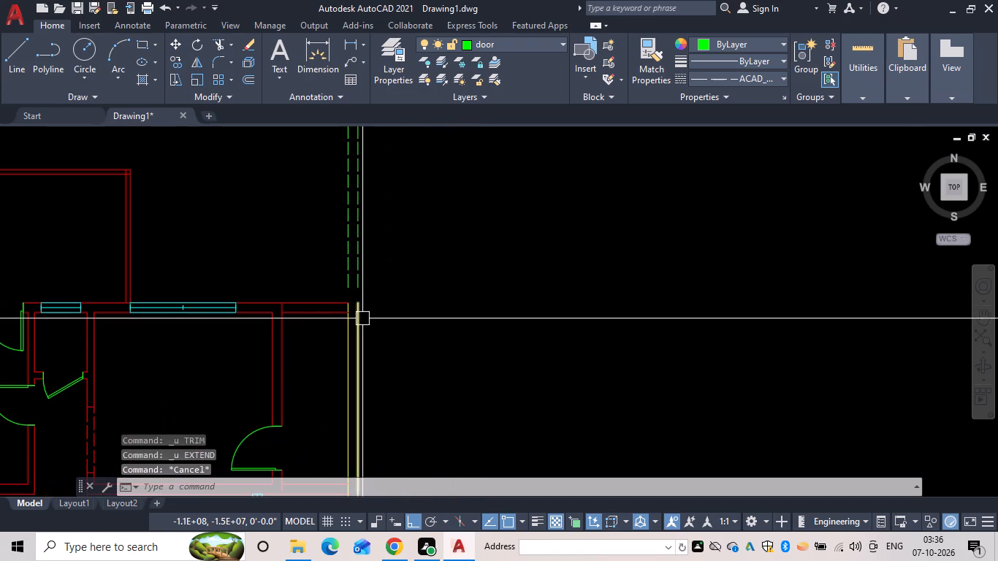
pyautogui.scroll(3, 361, 317)
pyautogui.moveTo(360, 313); pyautogui.dragTo(367, 337, button='middle')
pyautogui.press('Escape')
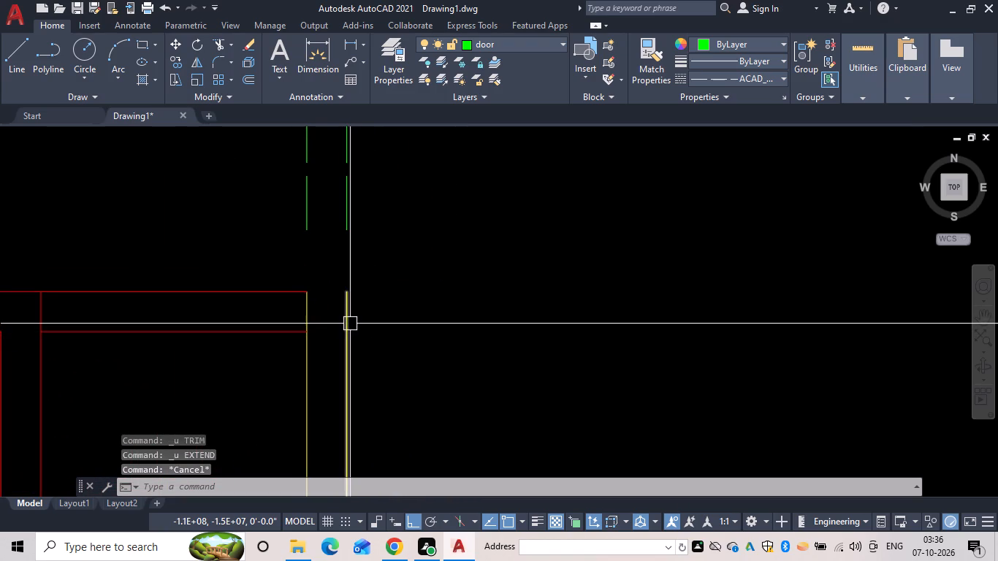
pyautogui.press('l')
pyautogui.press('Escape')
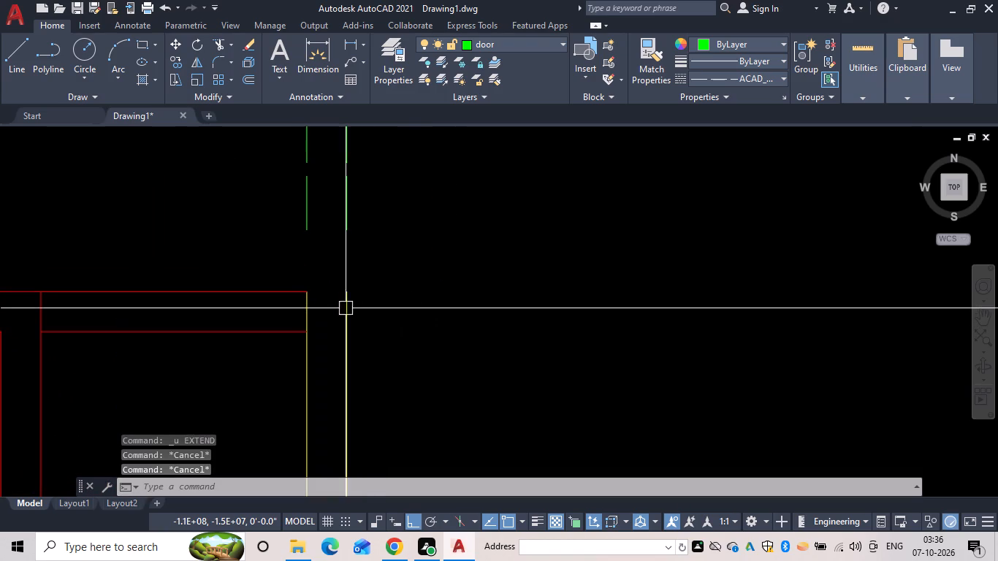
pyautogui.click(345, 308)
pyautogui.moveTo(347, 286); pyautogui.dragTo(347, 274)
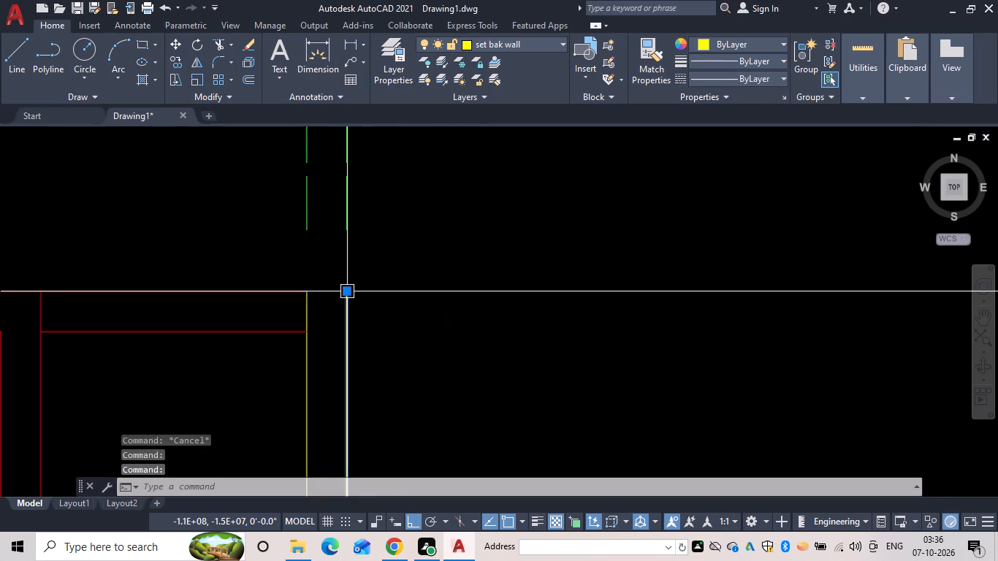
pyautogui.moveTo(343, 289); pyautogui.dragTo(346, 282)
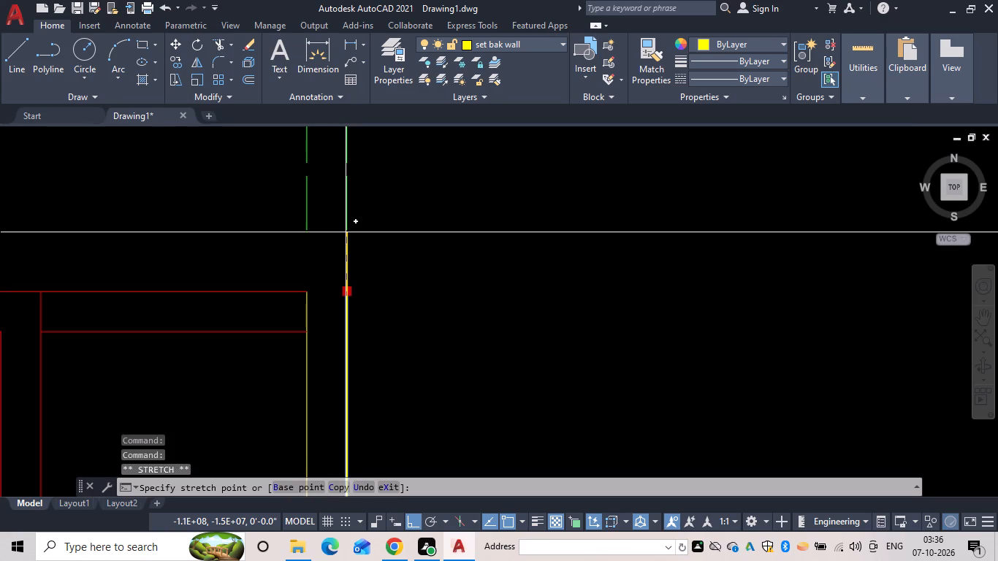
pyautogui.click(347, 229)
pyautogui.press('Escape')
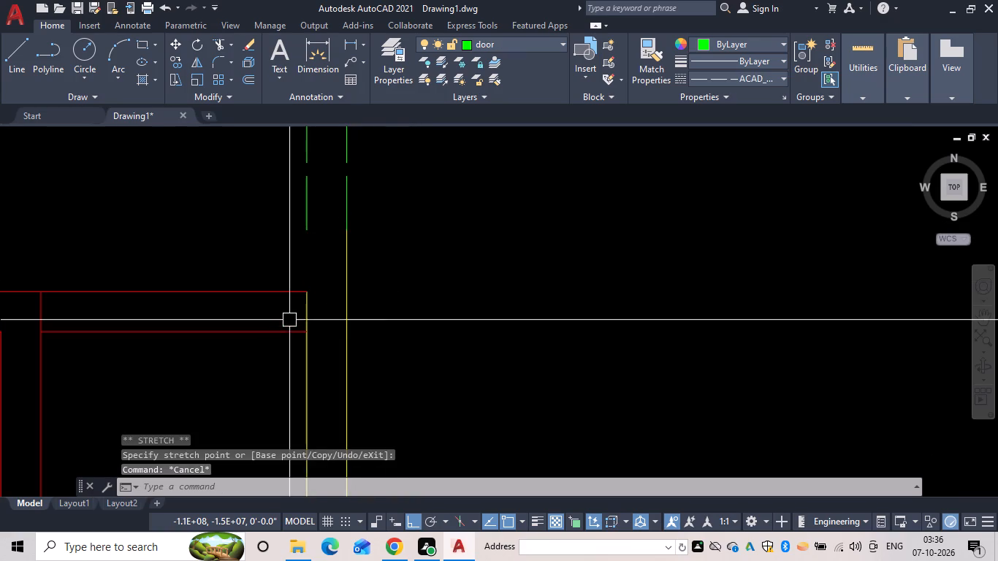
# Stretch the north end of the east setback wall's inner line up to the south end of the inner dashed line.
pyautogui.click(308, 310)
pyautogui.click(307, 292)
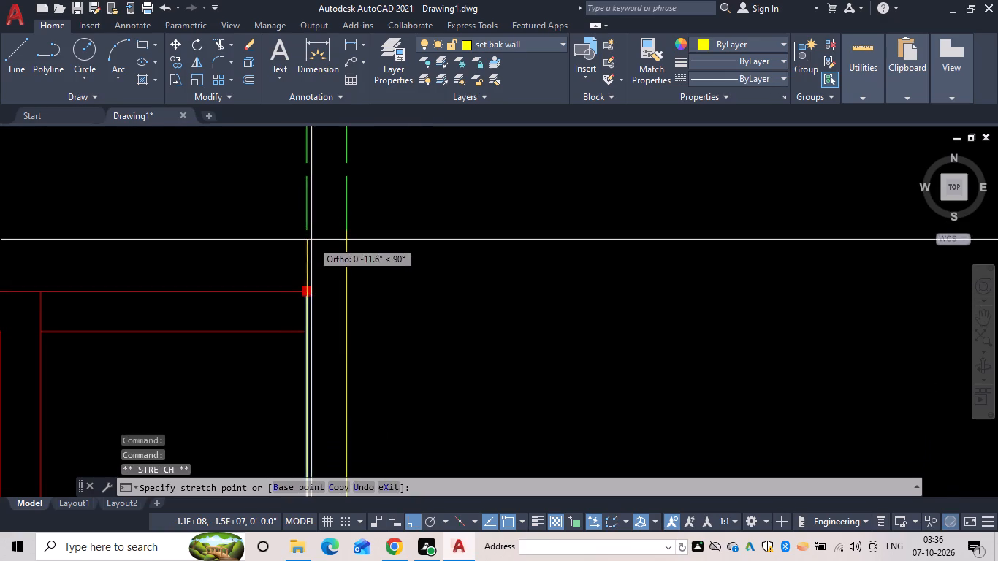
pyautogui.click(303, 229)
pyautogui.press('Escape')
# Make the set bak wall layer current.
pyautogui.scroll(-2, 387, 325)
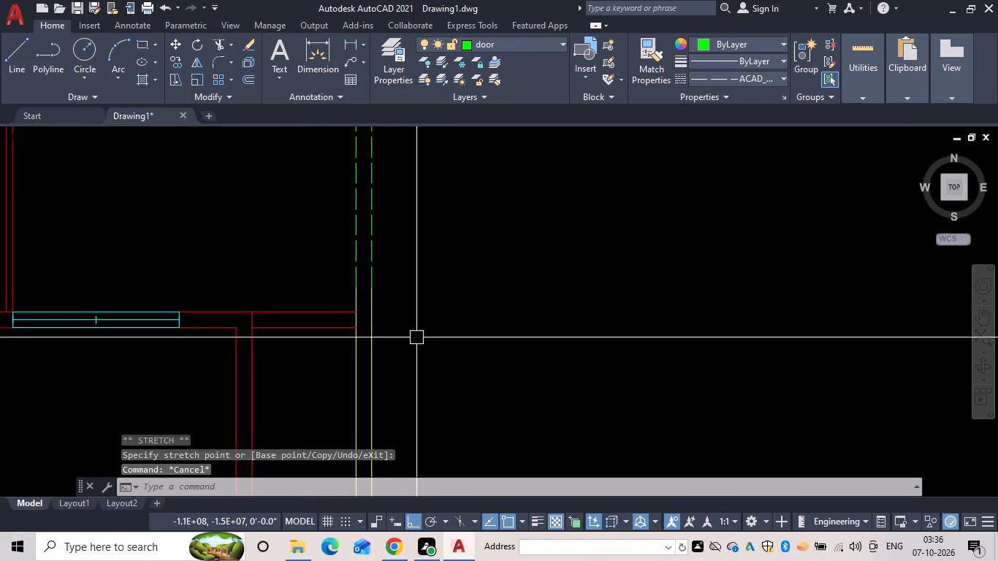
pyautogui.scroll(-1, 439, 343)
pyautogui.middleClick(438, 343)
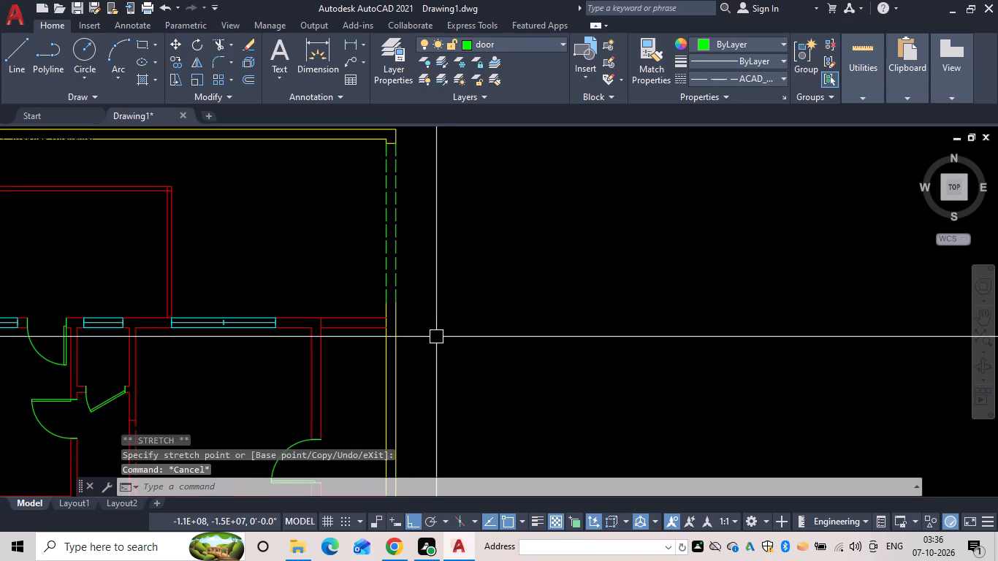
pyautogui.scroll(2, 442, 313)
pyautogui.press('Escape')
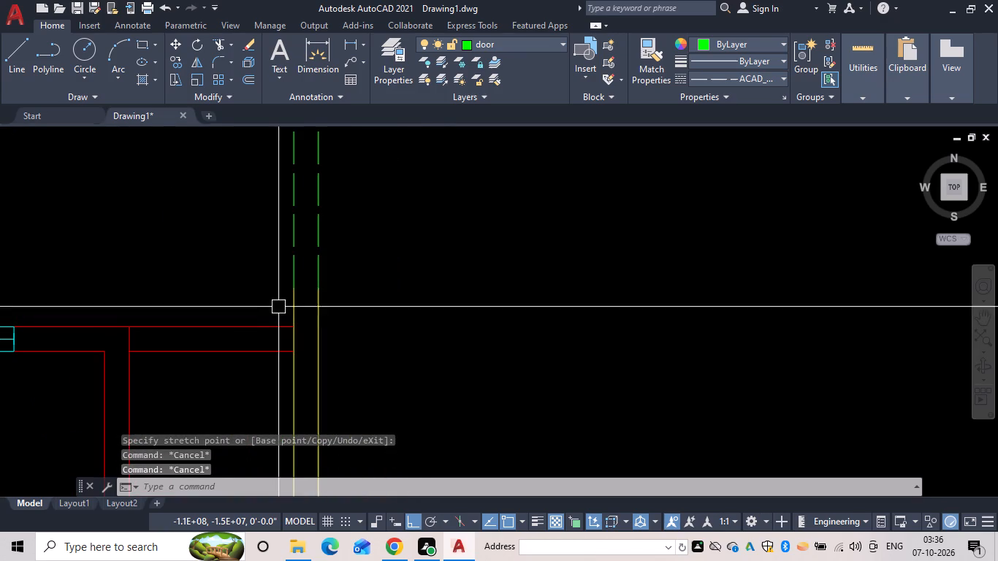
pyautogui.click(509, 43)
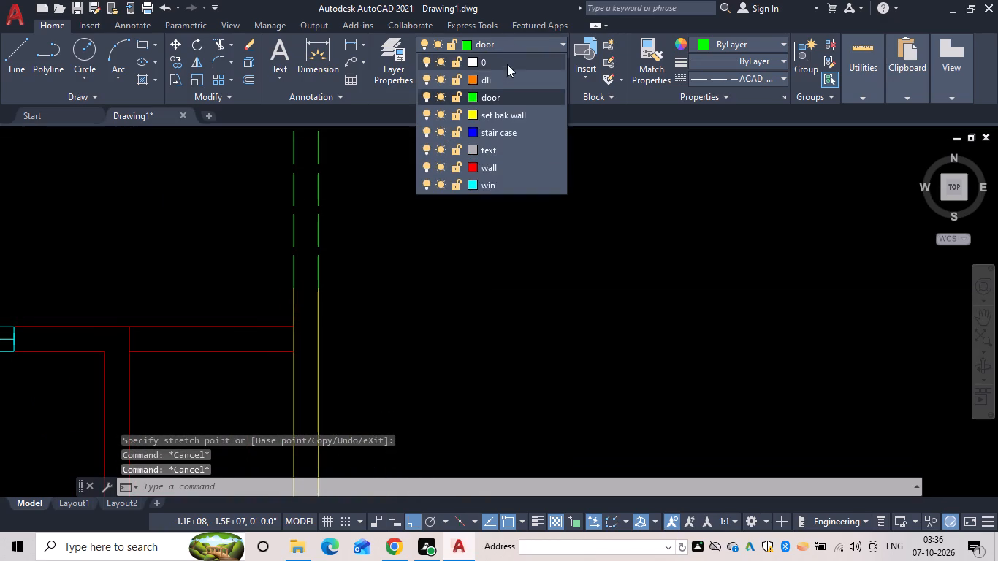
pyautogui.click(513, 113)
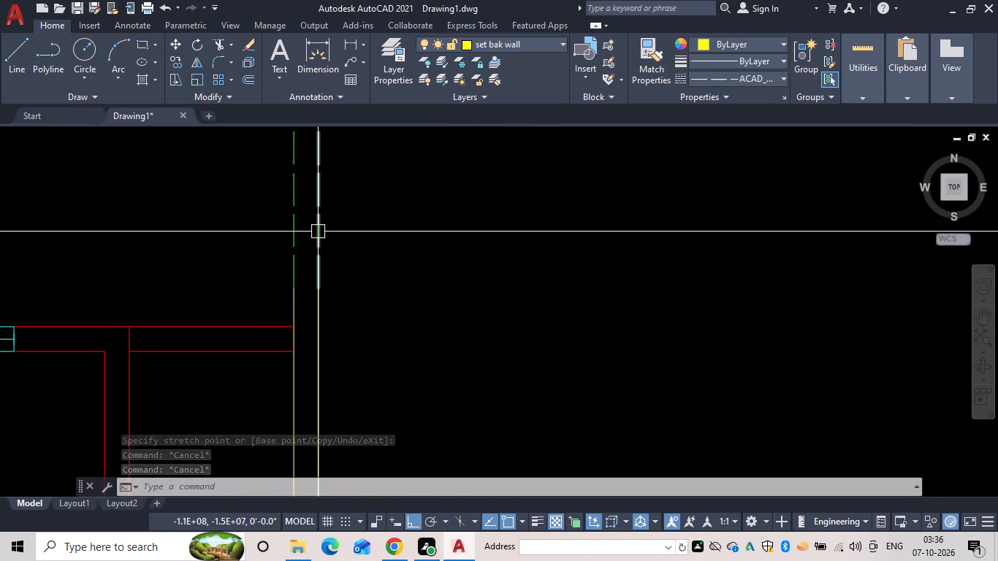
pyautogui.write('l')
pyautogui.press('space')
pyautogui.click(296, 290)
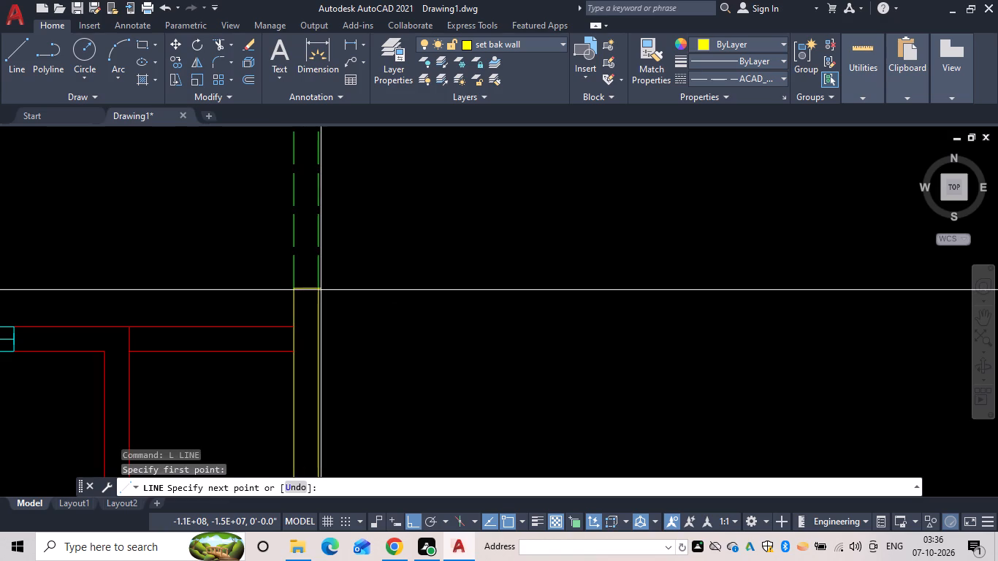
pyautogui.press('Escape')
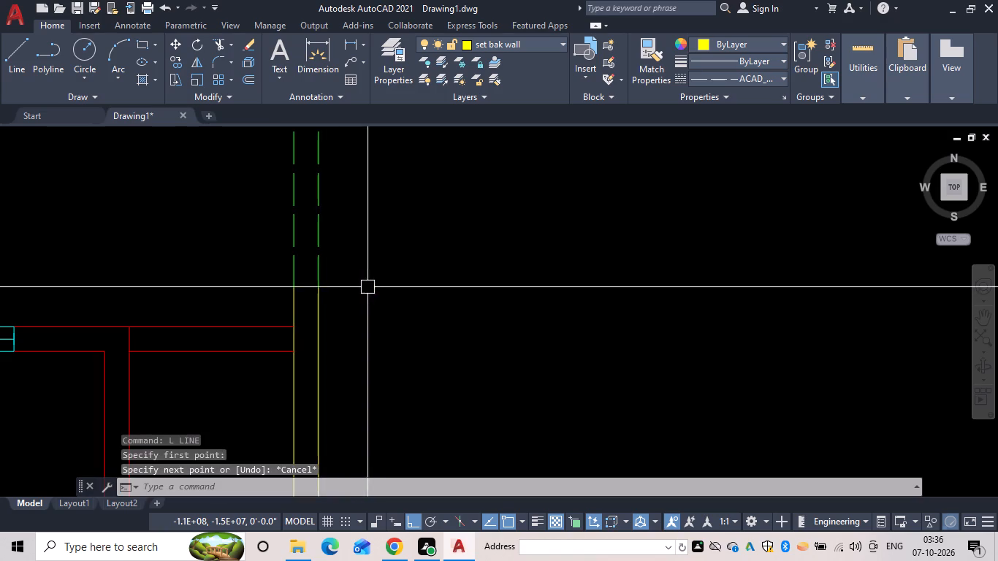
# Draw a line across the east setback wall at the opening's south end, joining its inner and outer lines.
pyautogui.scroll(-2, 368, 287)
pyautogui.scroll(3, 334, 286)
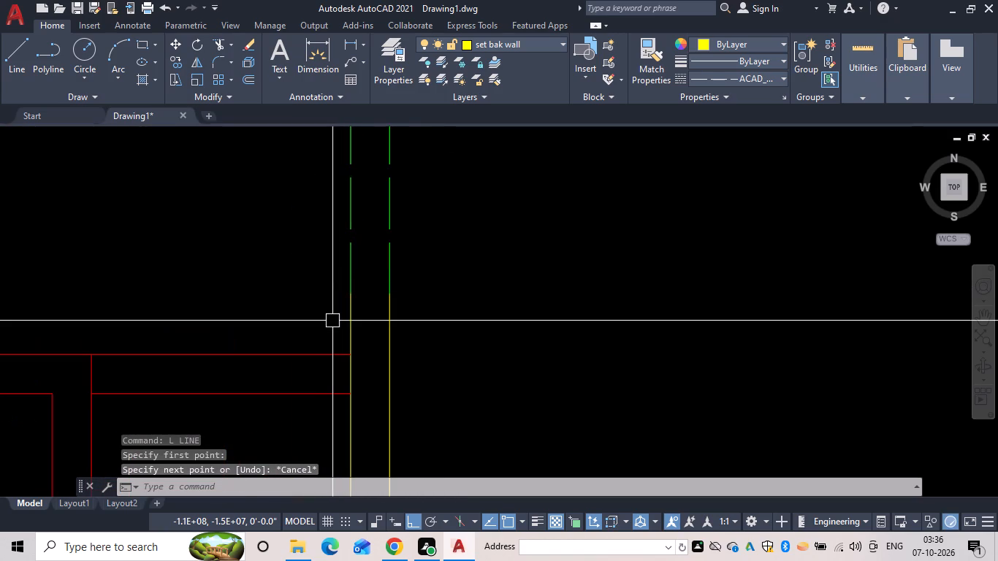
pyautogui.press('space')
pyautogui.click(351, 294)
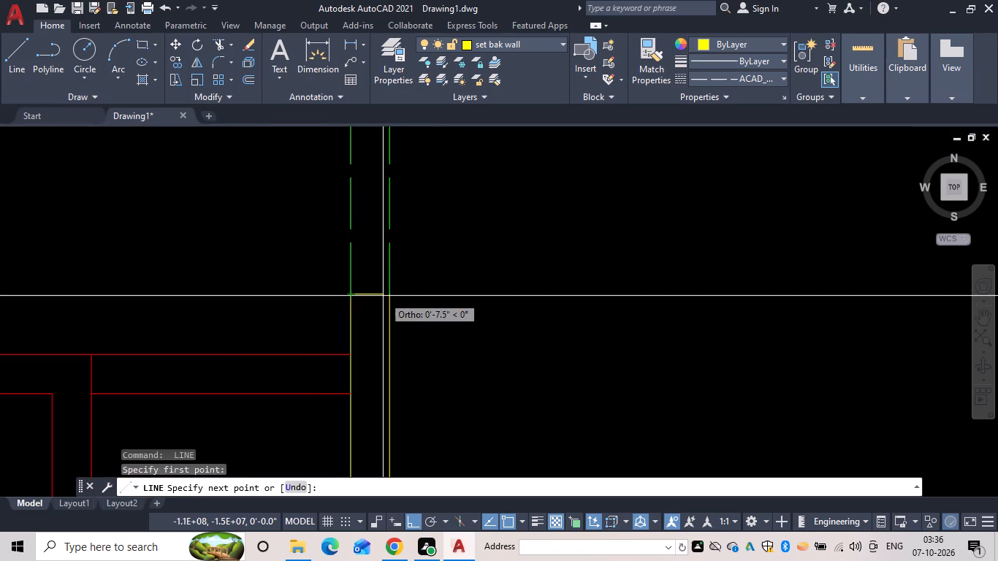
pyautogui.click(391, 292)
pyautogui.press('Escape')
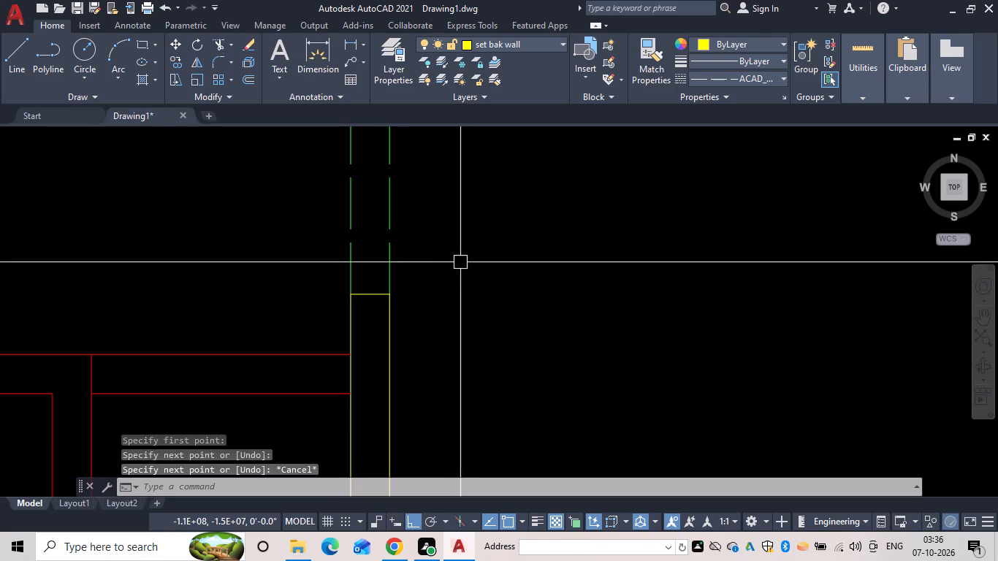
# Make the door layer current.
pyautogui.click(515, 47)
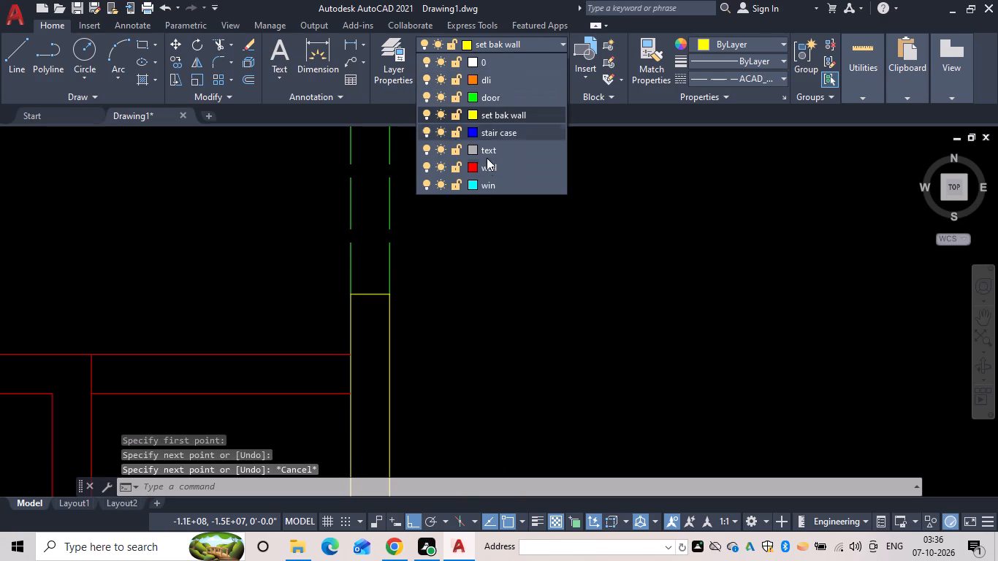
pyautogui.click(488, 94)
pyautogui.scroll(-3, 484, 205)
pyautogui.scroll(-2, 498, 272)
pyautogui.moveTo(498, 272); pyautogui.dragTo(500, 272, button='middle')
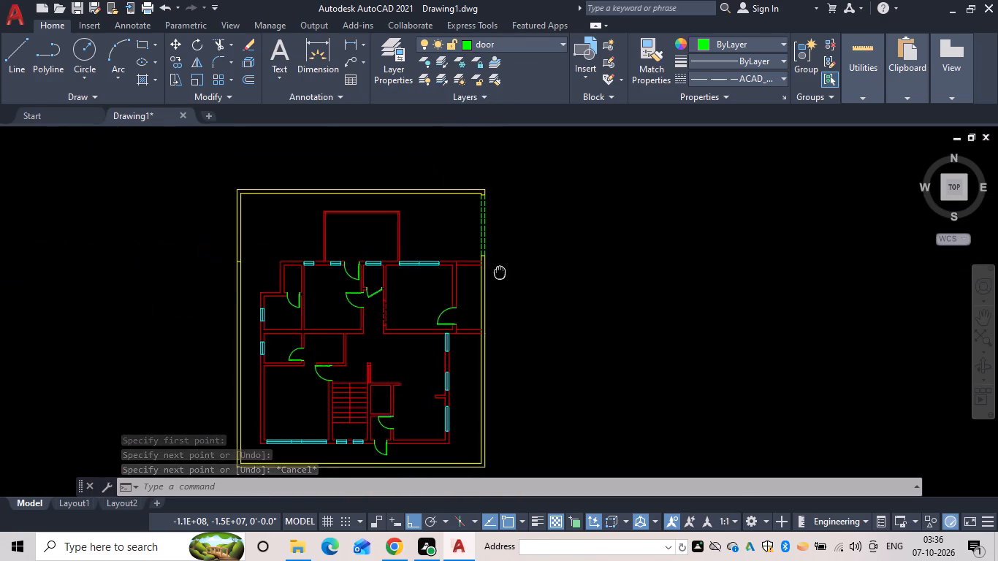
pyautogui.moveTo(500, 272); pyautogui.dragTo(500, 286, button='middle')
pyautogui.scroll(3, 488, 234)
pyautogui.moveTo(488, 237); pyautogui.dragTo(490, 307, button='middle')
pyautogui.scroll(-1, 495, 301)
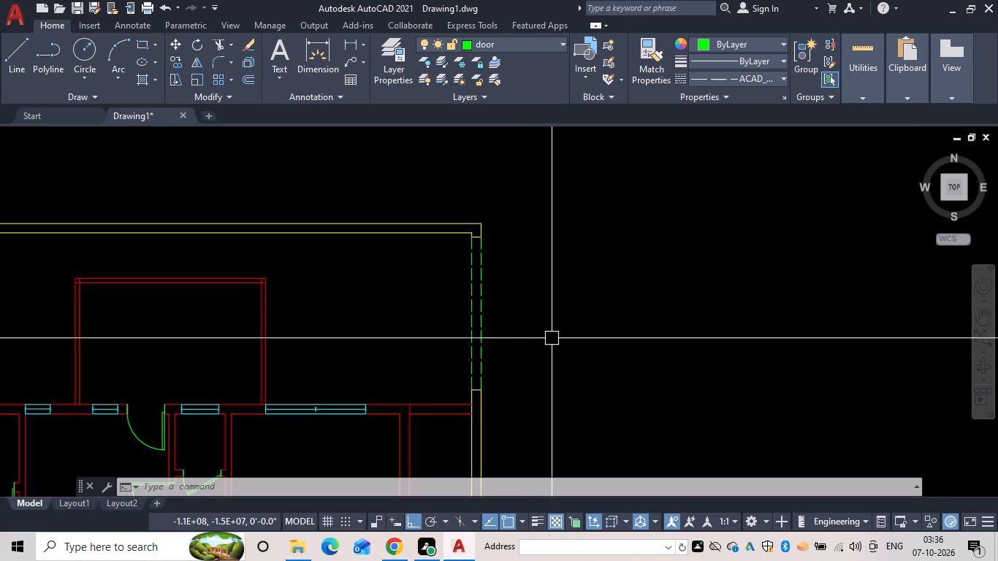
# On the wall layer, draw a dashed vertical line northward from the house's north wall, aligned with the east room's outer wall face.
pyautogui.click(517, 41)
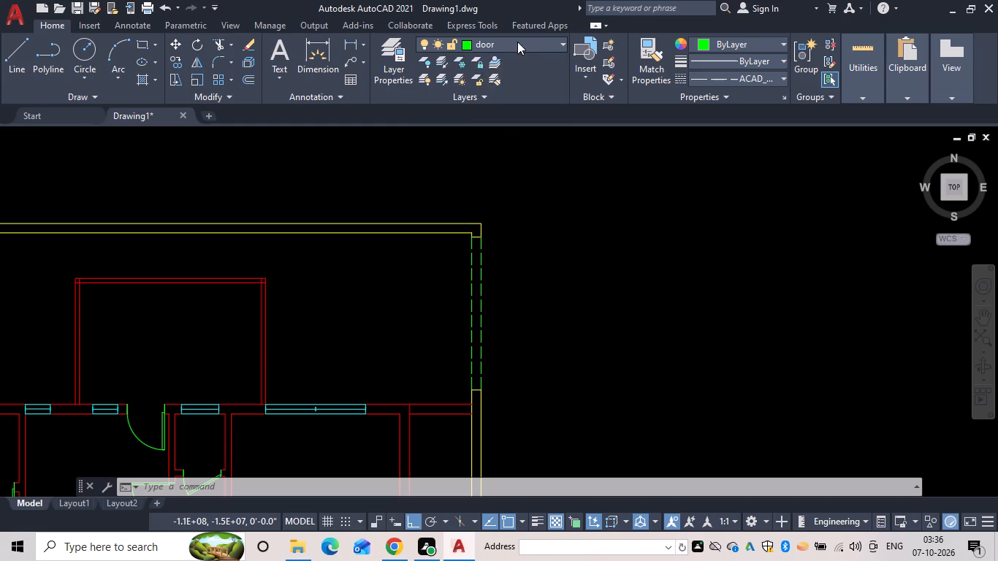
pyautogui.click(502, 170)
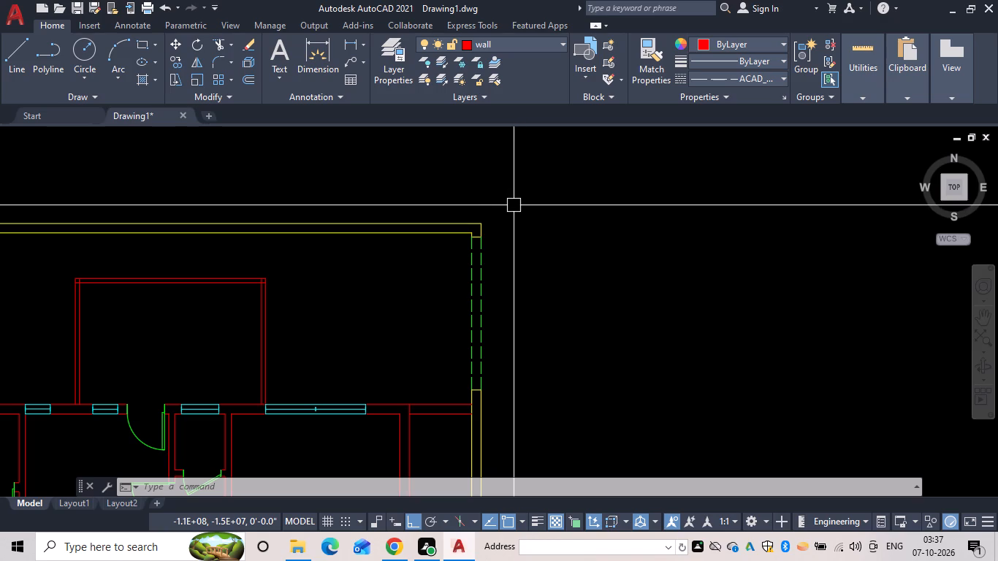
pyautogui.scroll(-3, 491, 256)
pyautogui.scroll(3, 453, 278)
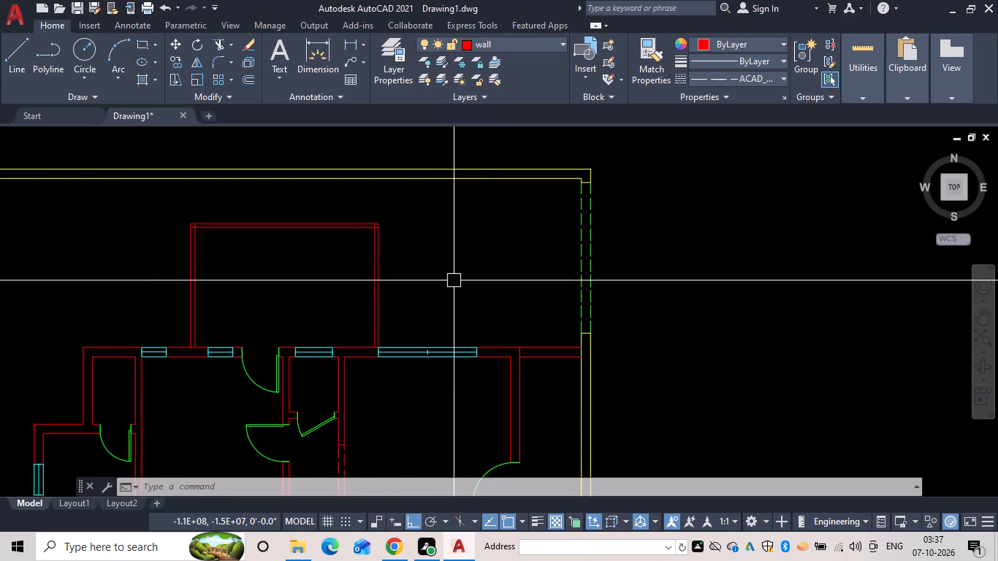
pyautogui.press('Escape')
pyautogui.write('l')
pyautogui.press('space')
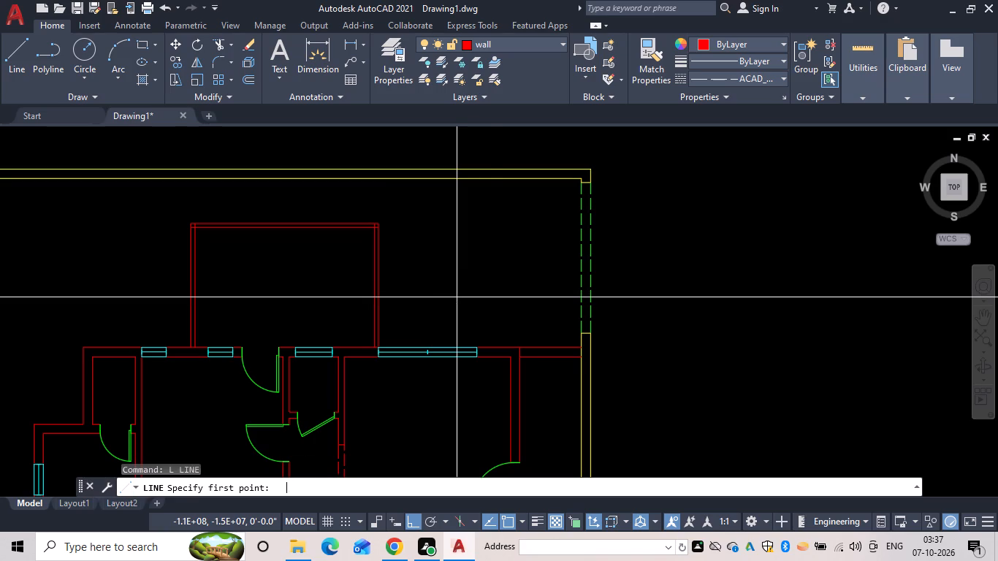
pyautogui.click(519, 347)
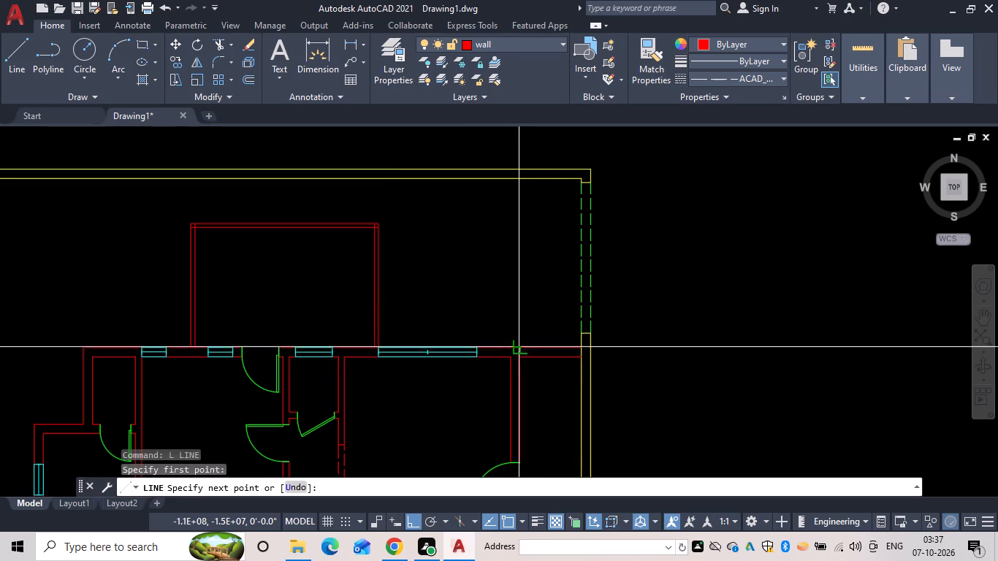
pyautogui.click(508, 211)
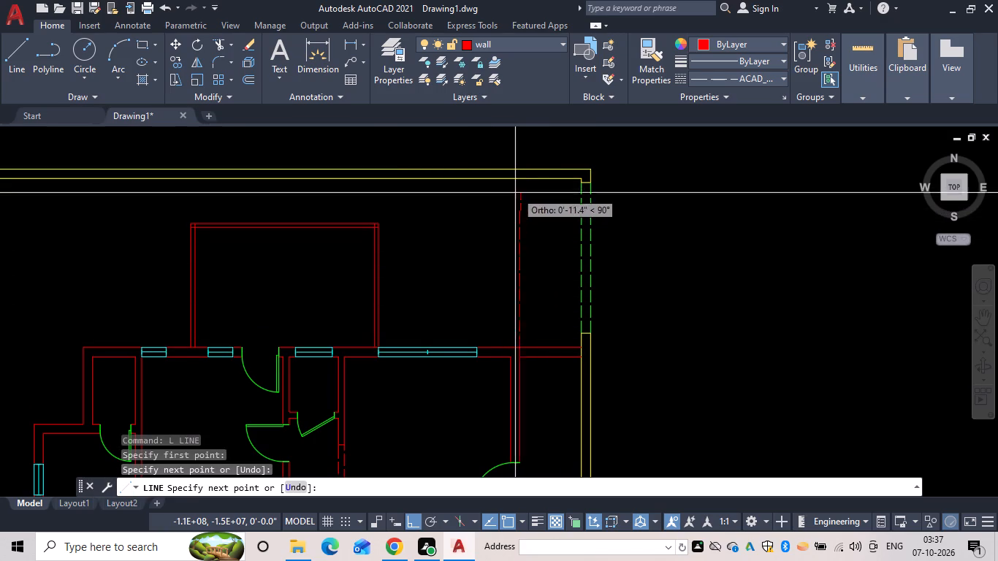
pyautogui.press('Escape')
# Draw a horizontal dashed line from the projecting north room's northeast corner east to the dashed vertical line.
pyautogui.scroll(2, 404, 222)
pyautogui.press('space')
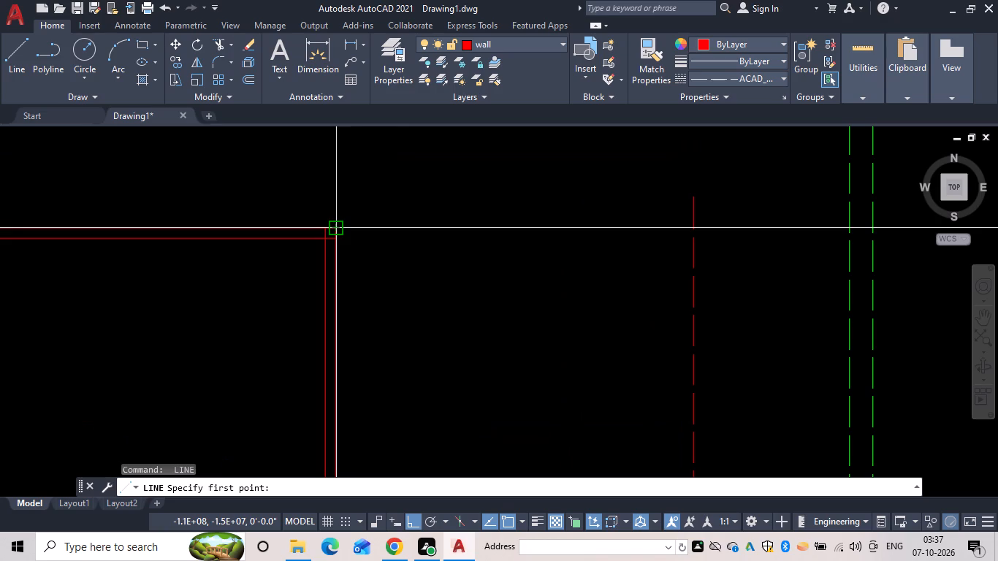
pyautogui.click(334, 229)
pyautogui.click(694, 229)
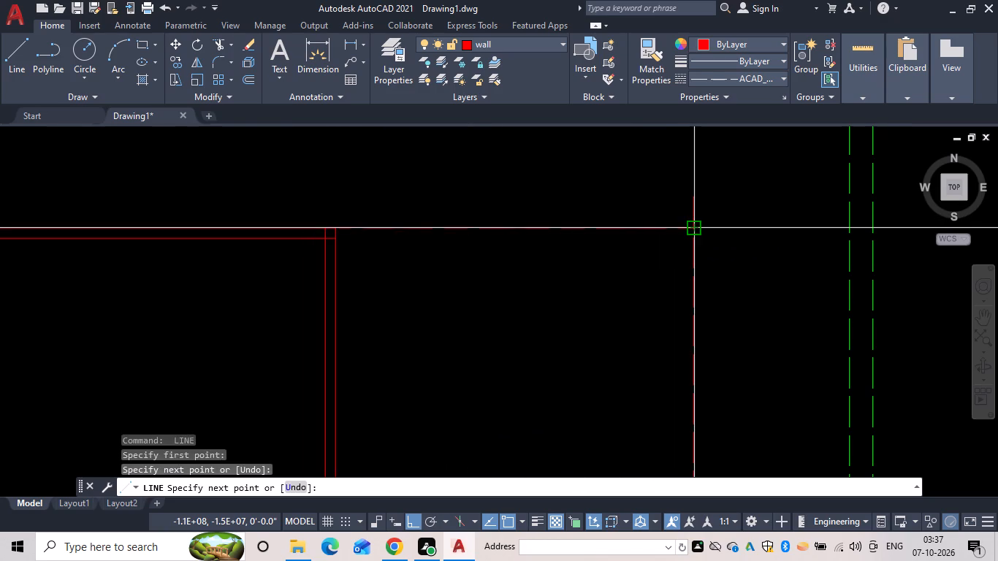
pyautogui.press('Escape')
# Trim the part of the dashed vertical line that projects north of the dashed horizontal line.
pyautogui.write('tr')
pyautogui.press('space')
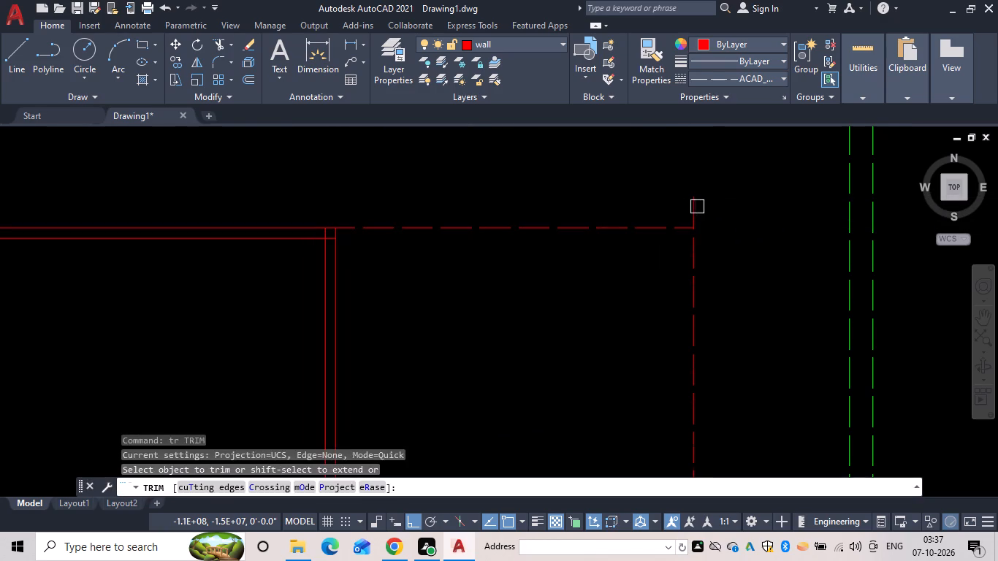
pyautogui.click(688, 209)
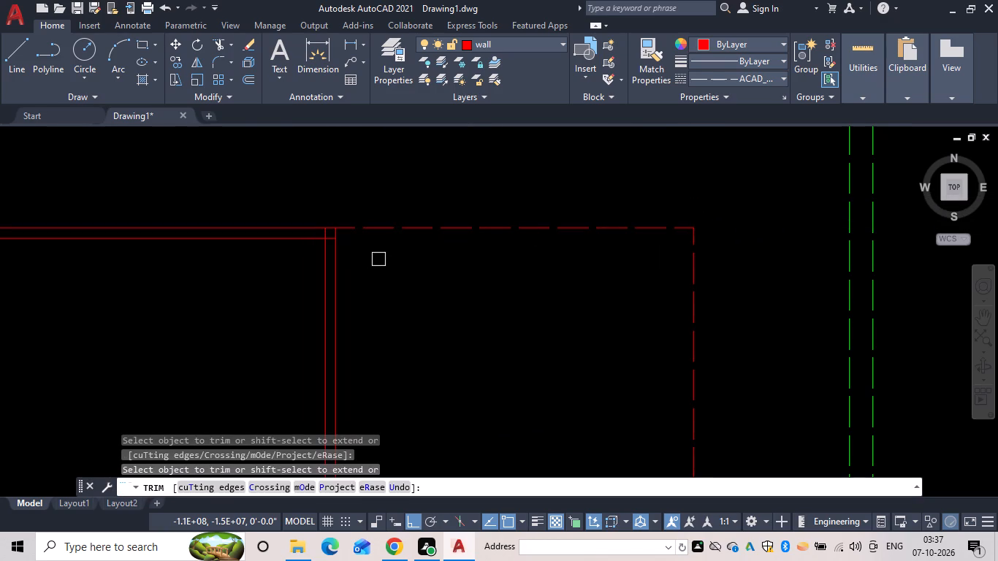
pyautogui.scroll(2, 327, 246)
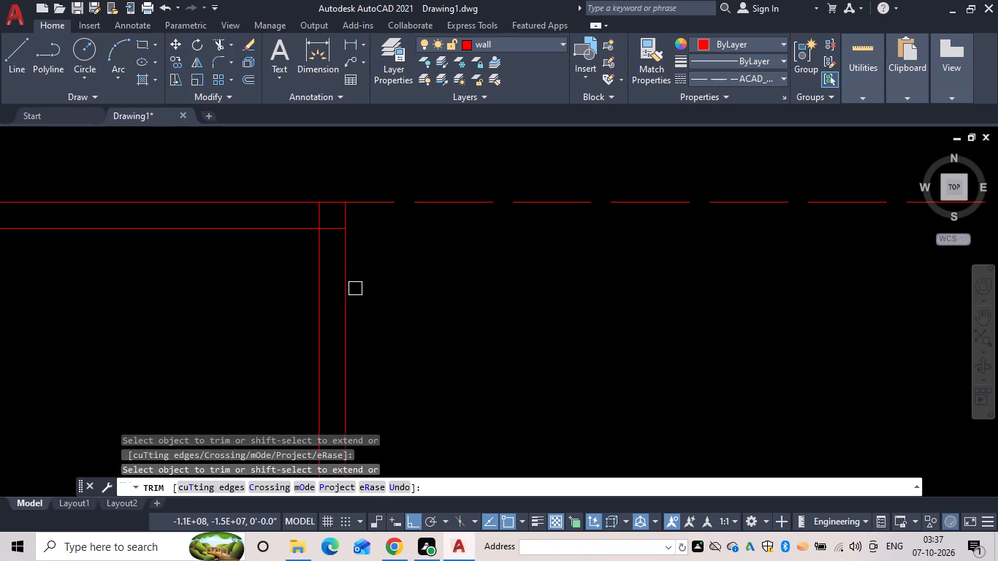
pyautogui.scroll(-2, 378, 326)
pyautogui.moveTo(369, 316); pyautogui.dragTo(338, 166, button='middle')
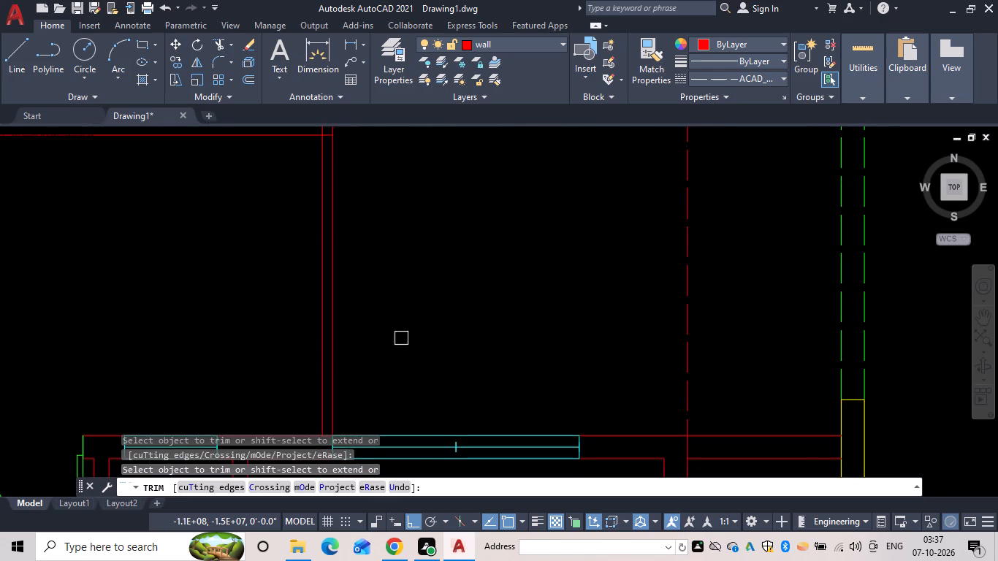
pyautogui.scroll(-2, 401, 341)
pyautogui.moveTo(395, 339); pyautogui.dragTo(388, 329, button='middle')
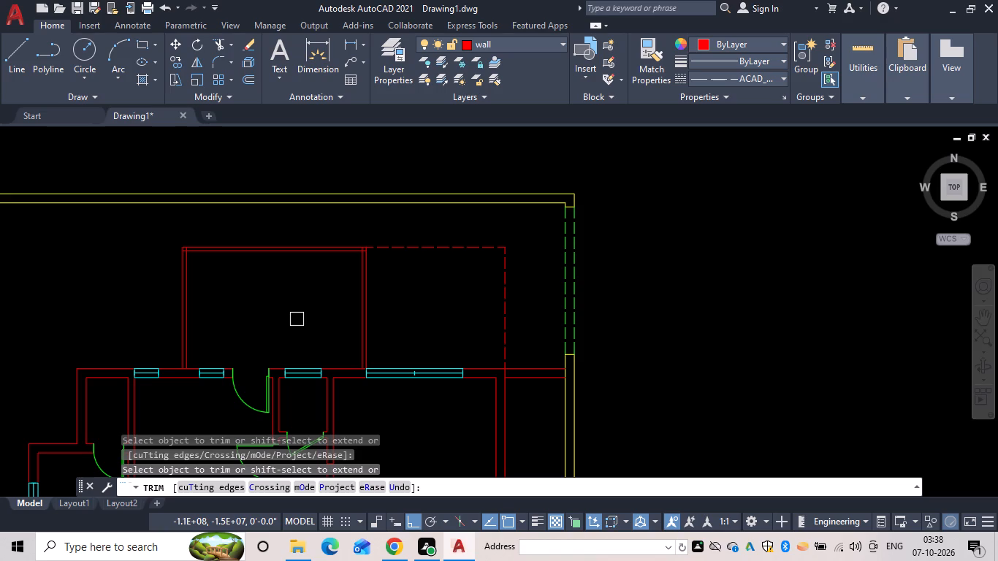
pyautogui.press('Escape')
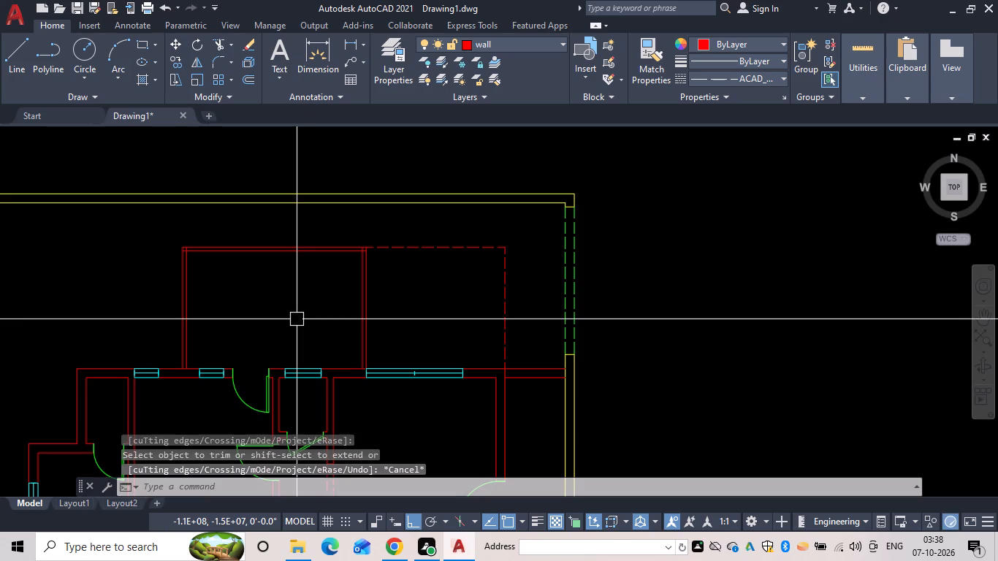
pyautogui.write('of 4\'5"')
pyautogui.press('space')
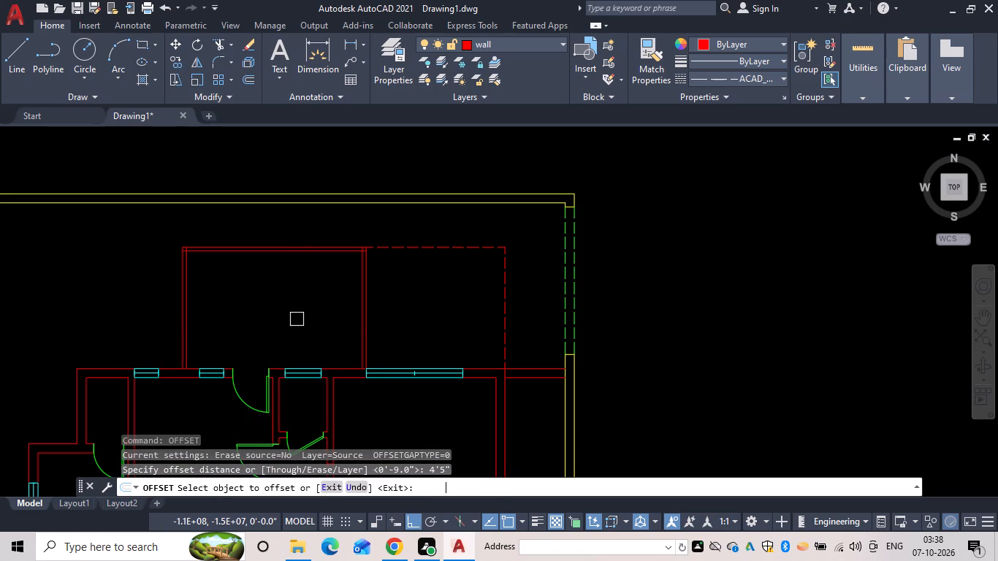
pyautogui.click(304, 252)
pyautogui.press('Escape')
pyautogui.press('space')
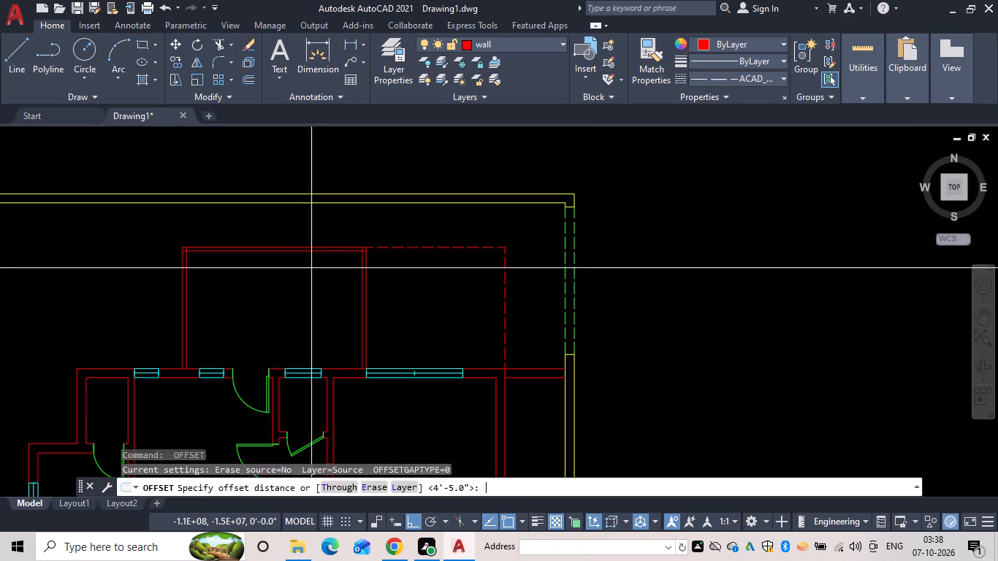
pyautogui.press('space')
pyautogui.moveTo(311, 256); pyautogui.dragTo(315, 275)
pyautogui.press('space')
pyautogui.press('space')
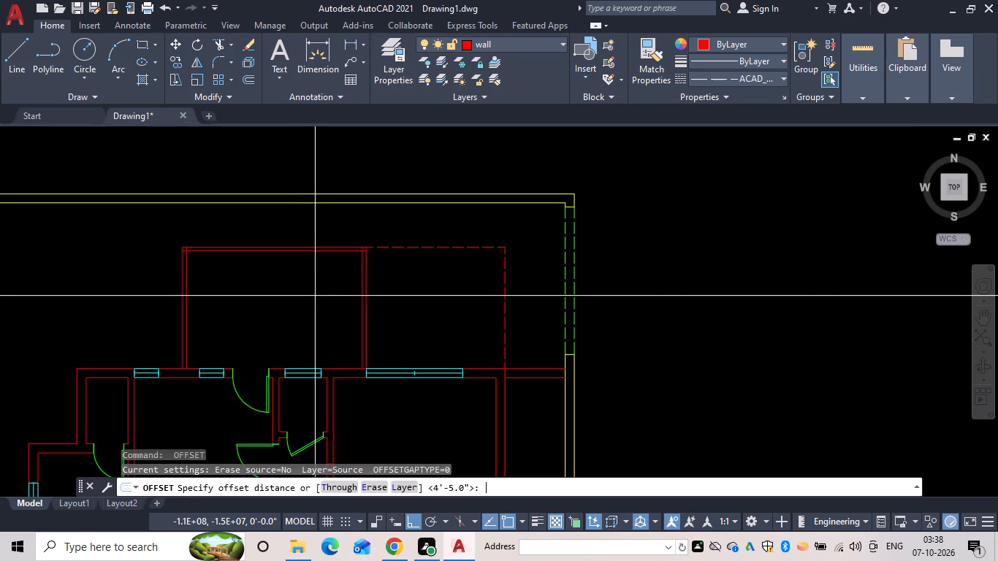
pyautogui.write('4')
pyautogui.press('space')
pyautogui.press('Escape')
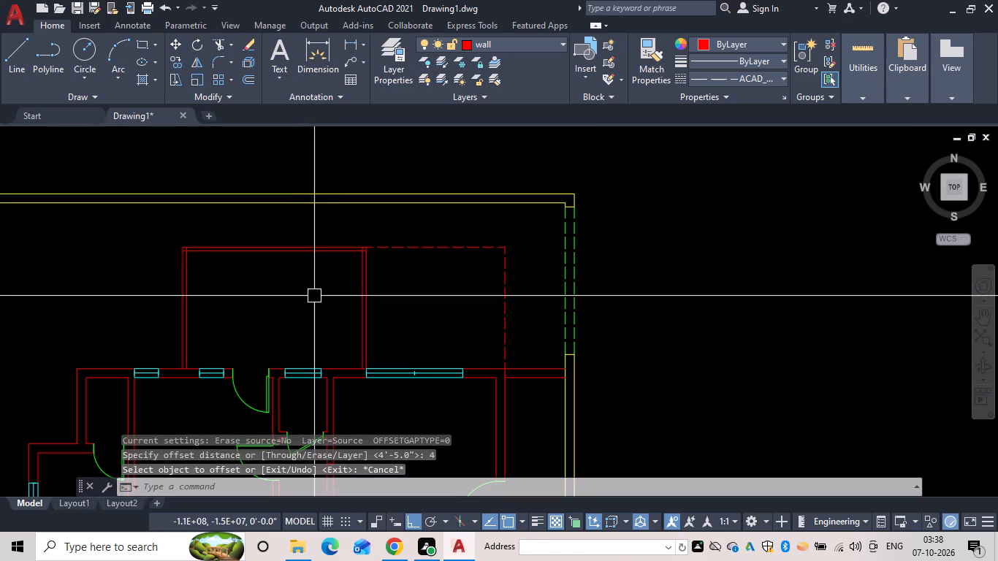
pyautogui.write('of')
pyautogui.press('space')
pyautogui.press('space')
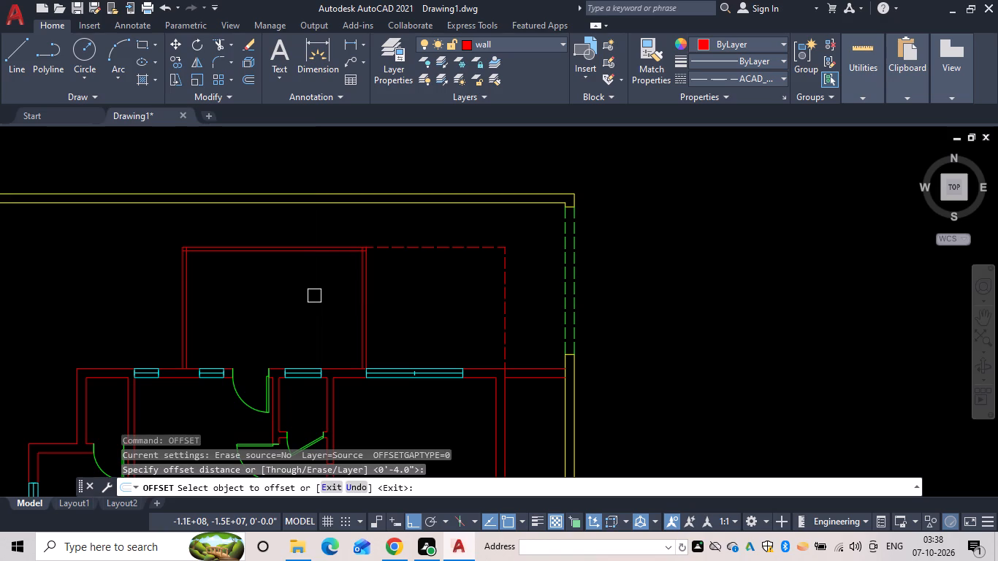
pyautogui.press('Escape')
# Offset the inner line of the projecting north room's north wall 4'5" southward into the room.
pyautogui.write('of 4\'5"')
pyautogui.press('space')
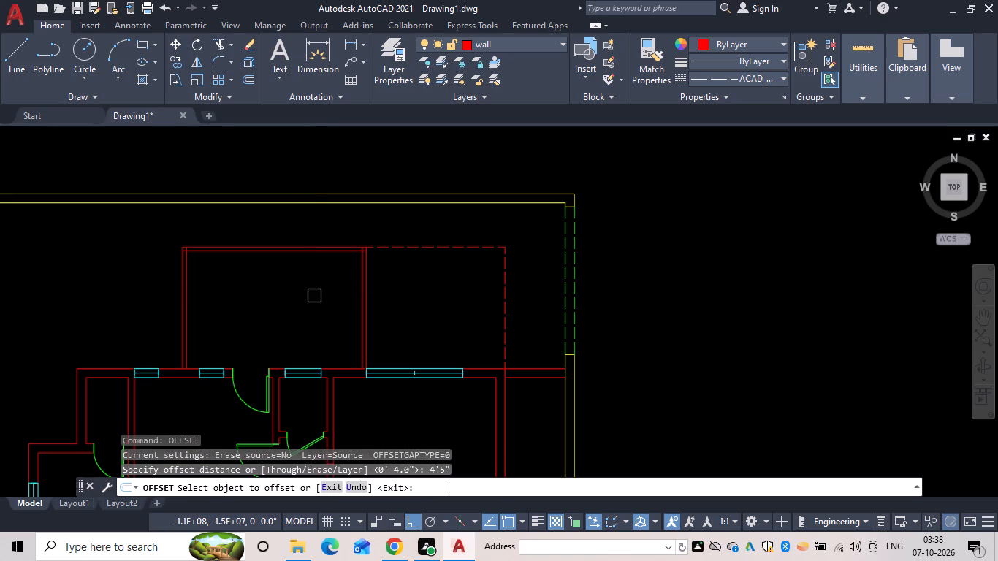
pyautogui.click(307, 256)
pyautogui.click(320, 299)
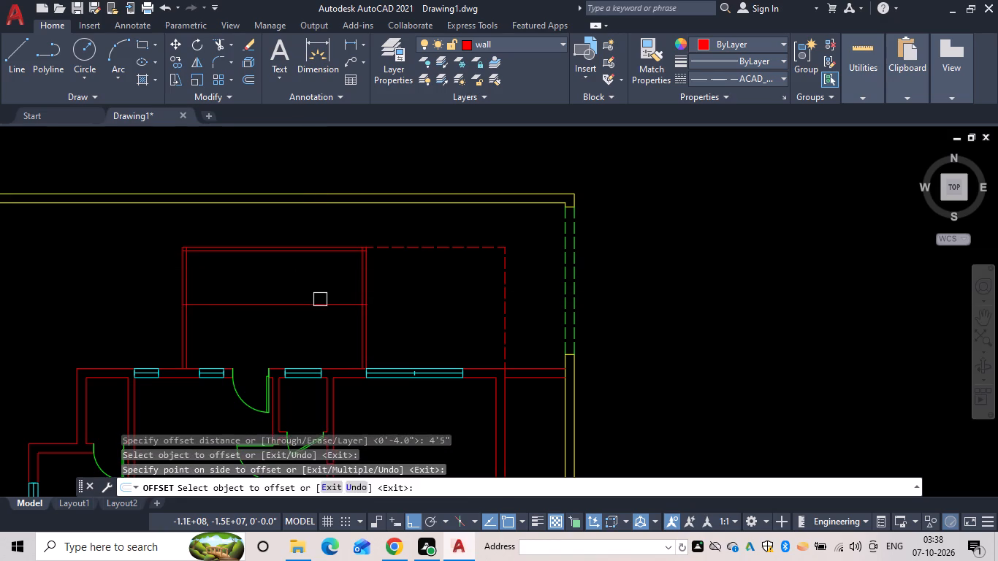
pyautogui.press('space')
# Offset the new horizontal line in the north room 4" southward to form a partition thickness.
pyautogui.press('space')
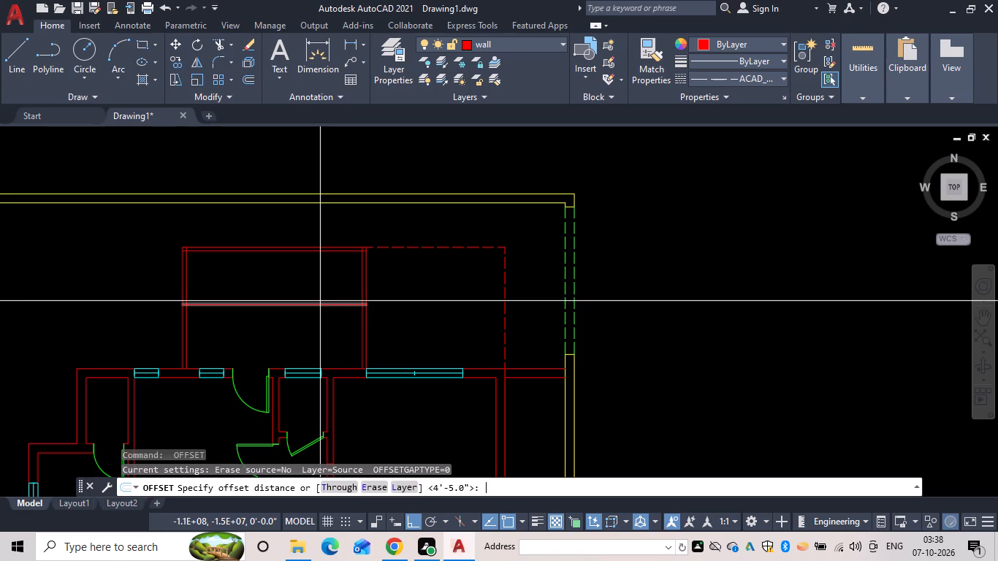
pyautogui.write('4')
pyautogui.press('space')
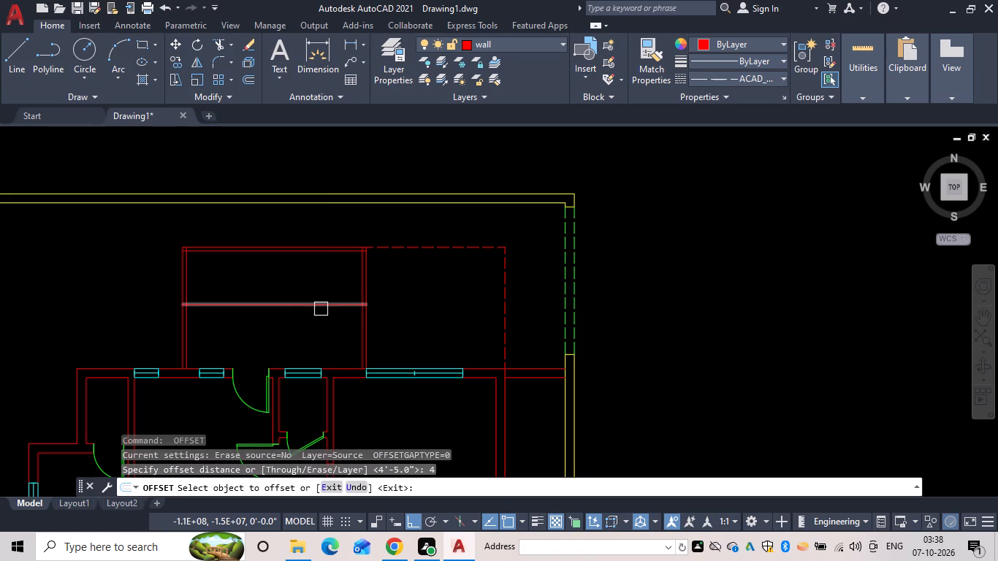
pyautogui.click(332, 334)
pyautogui.click(329, 303)
pyautogui.click(324, 329)
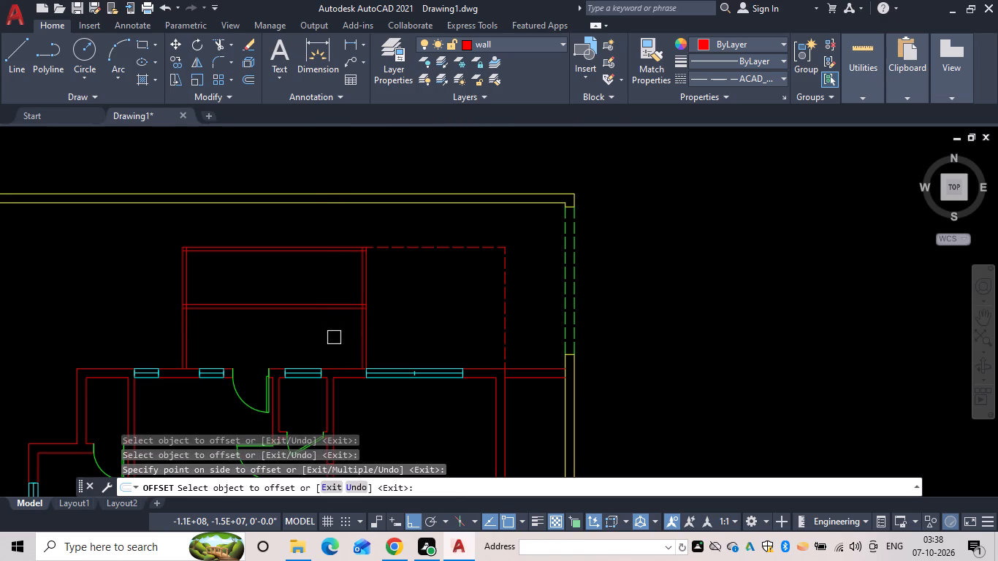
pyautogui.scroll(2, 335, 340)
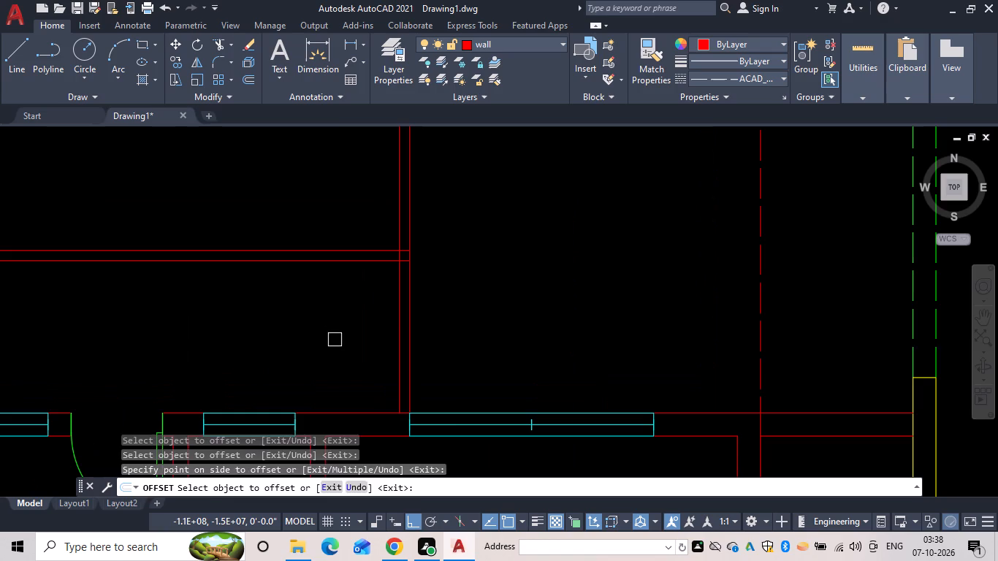
pyautogui.press('space')
# Offset the partition's south line 4'5" southward, toward the house's north wall.
pyautogui.press('space')
pyautogui.write('4\'5"')
pyautogui.press('space')
pyautogui.moveTo(321, 259); pyautogui.dragTo(324, 265)
pyautogui.click(345, 358)
pyautogui.press('space')
# Offset the southernmost new horizontal line in the north room 4" southward to form a second partition thickness.
pyautogui.press('space')
pyautogui.press('5')
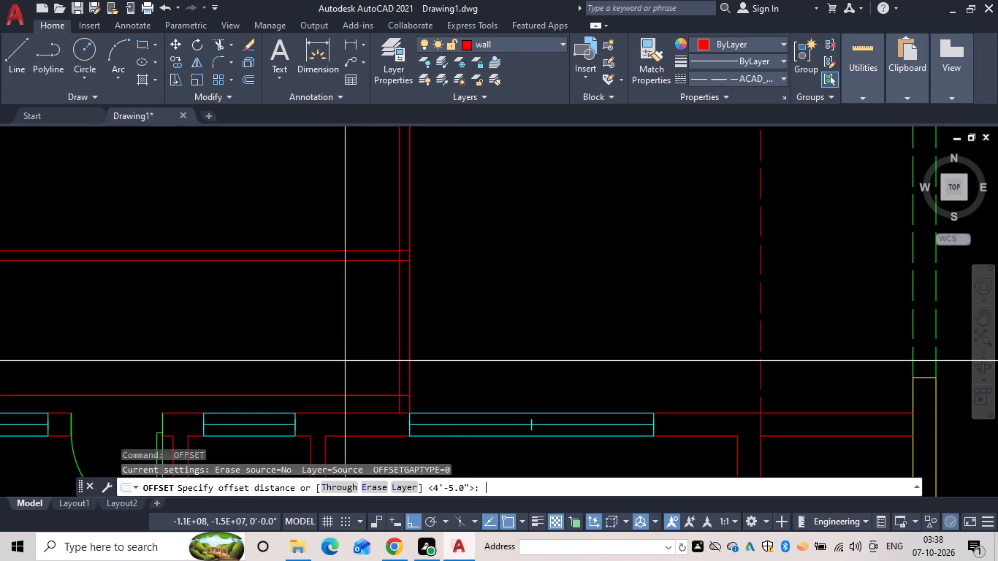
pyautogui.press('BackSpace')
pyautogui.write('4')
pyautogui.press('space')
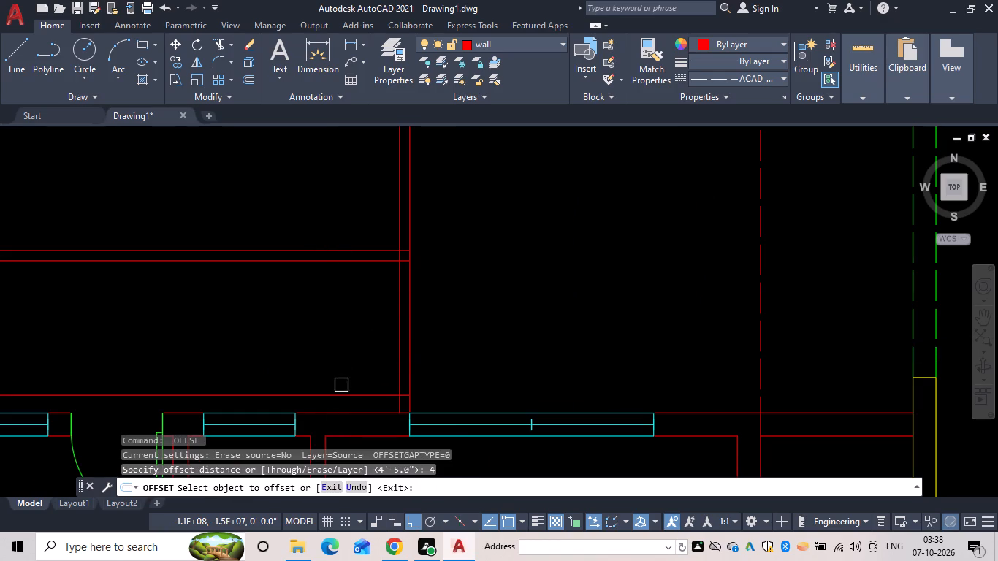
pyautogui.click(345, 393)
pyautogui.click(352, 438)
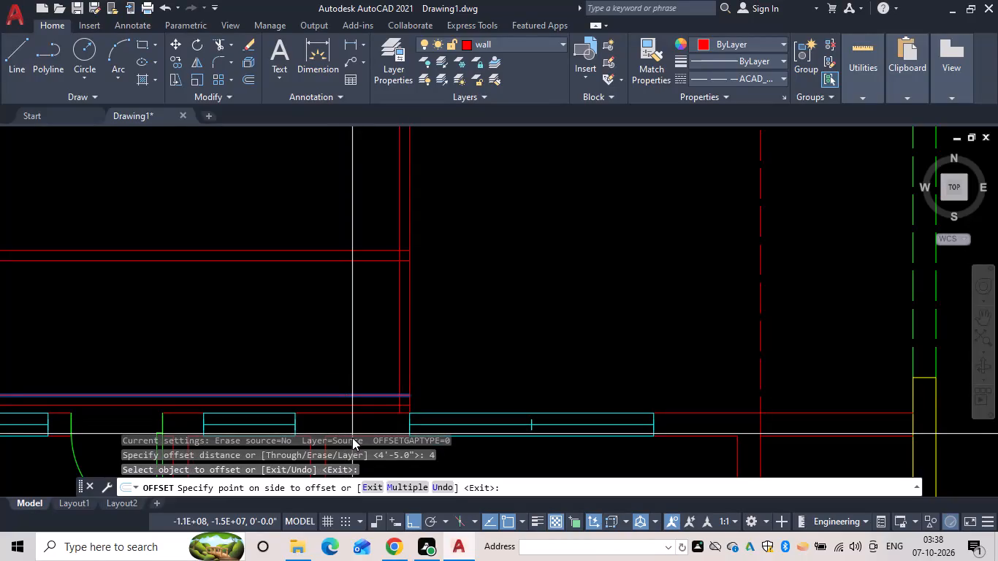
pyautogui.click(352, 438)
pyautogui.click(360, 426)
pyautogui.moveTo(360, 424); pyautogui.dragTo(428, 322, button='middle')
pyautogui.scroll(-2, 403, 237)
pyautogui.moveTo(403, 237); pyautogui.dragTo(452, 280, button='middle')
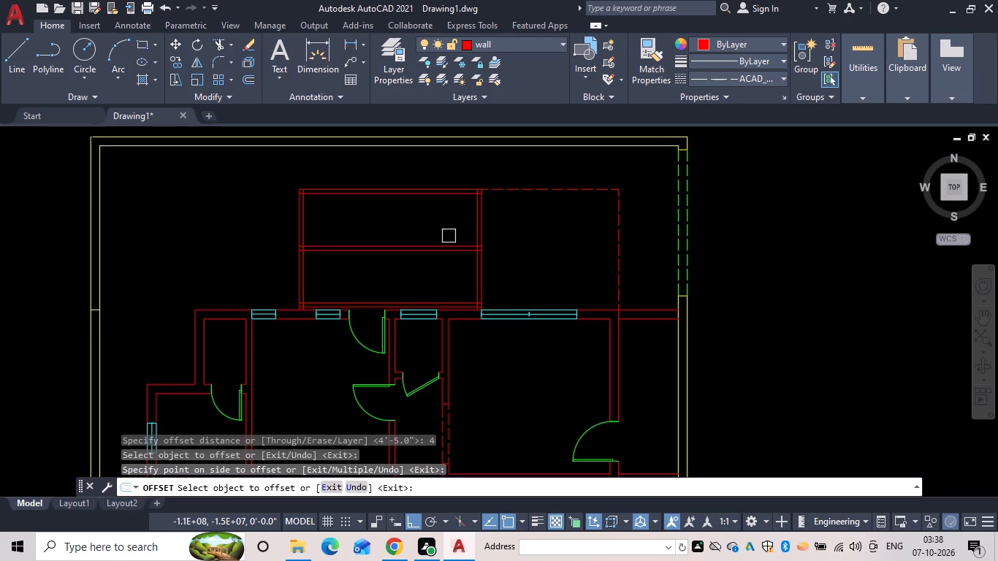
# Offset the inner line of the north room's east wall 4'5" westward into the room.
pyautogui.press('Escape')
pyautogui.write('of 4\'5"')
pyautogui.press('space')
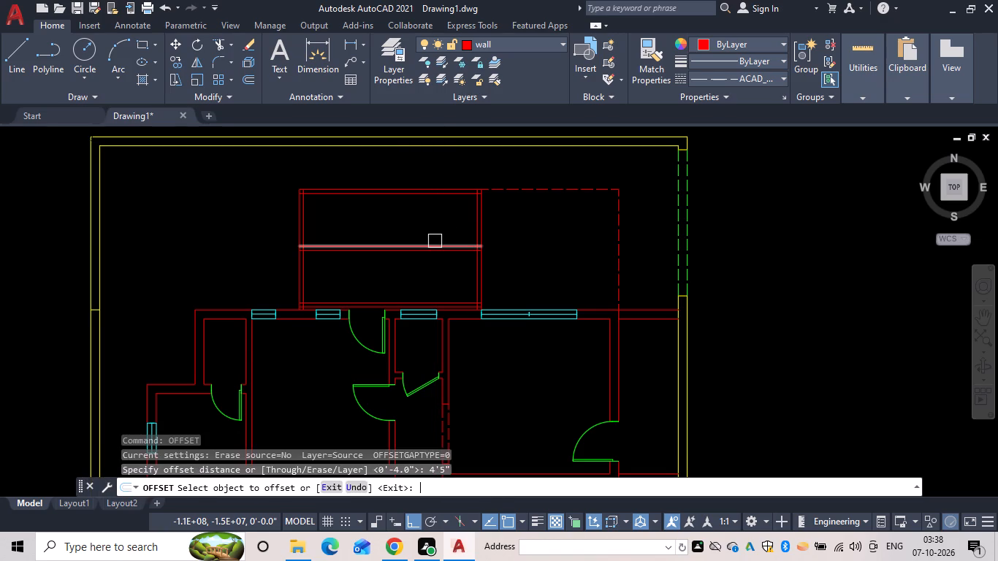
pyautogui.click(472, 217)
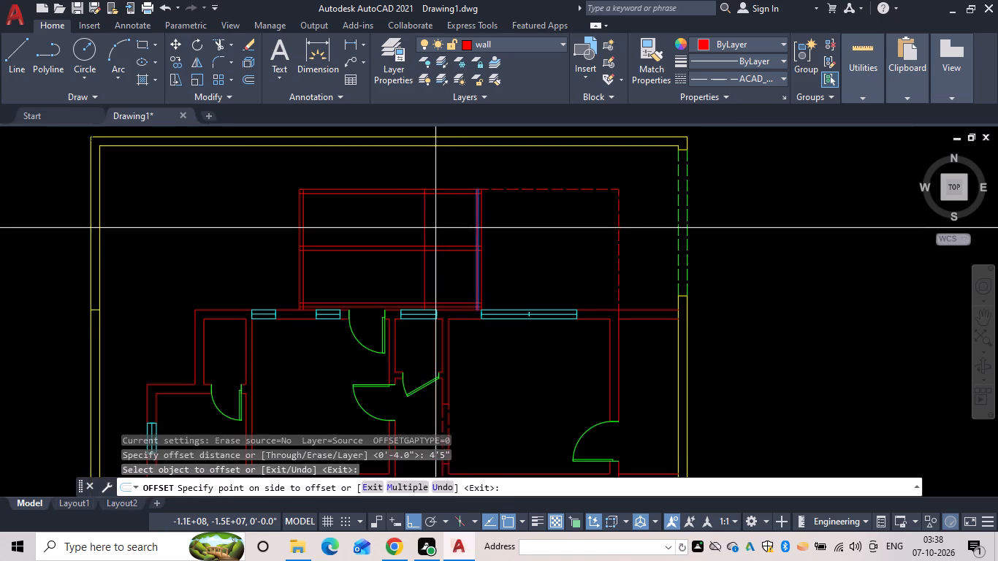
pyautogui.click(435, 228)
pyautogui.press('space')
# Offset the new vertical line in the north room 4" westward to form a partition thickness.
pyautogui.press('space')
pyautogui.write('4')
pyautogui.press('space')
pyautogui.moveTo(427, 228); pyautogui.dragTo(423, 229)
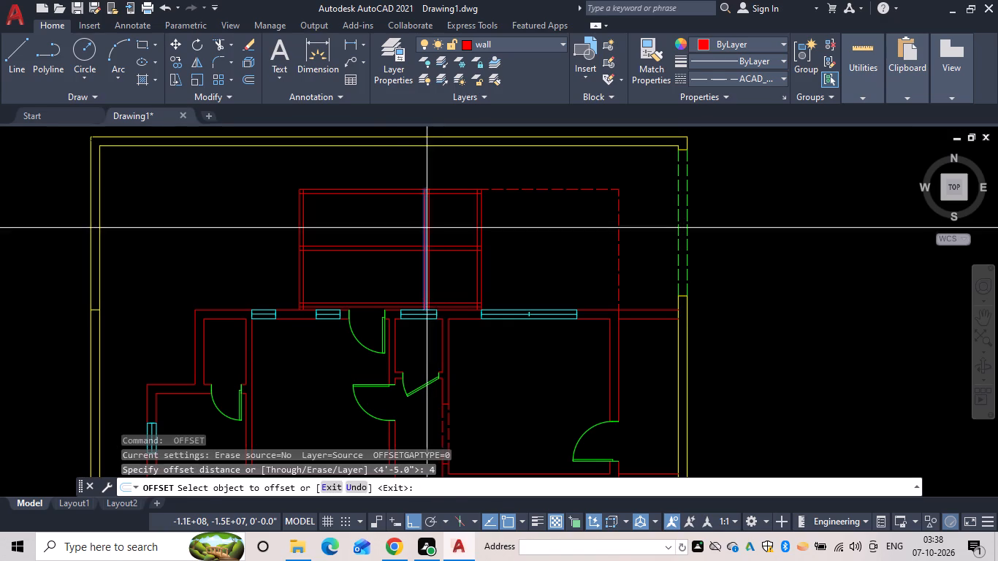
pyautogui.moveTo(423, 229); pyautogui.dragTo(395, 235)
pyautogui.click(366, 236)
pyautogui.press('space')
# Offset the vertical partition's west line 4'5" westward.
pyautogui.press('space')
pyautogui.write('4\'5"')
pyautogui.press('space')
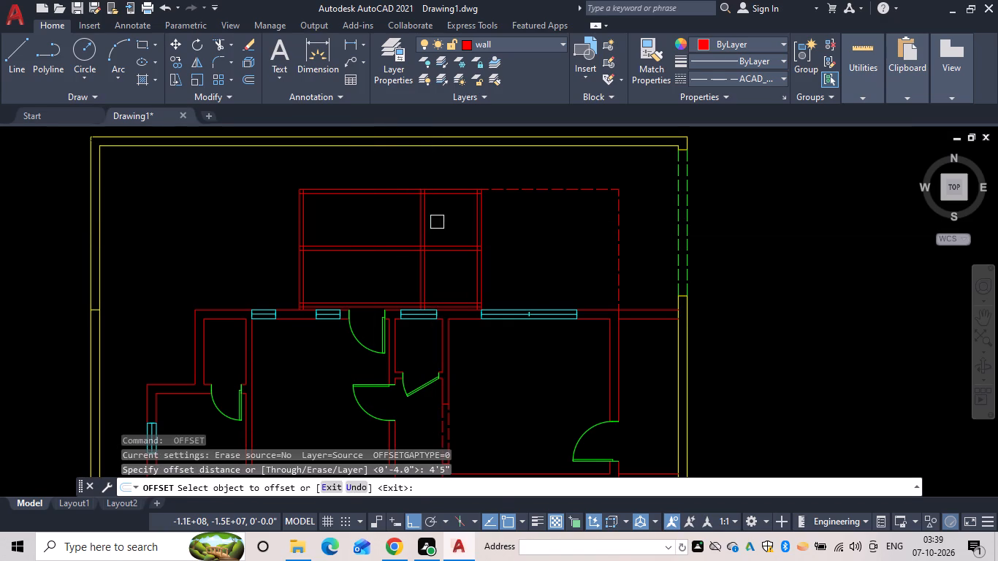
pyautogui.click(416, 210)
pyautogui.click(374, 215)
pyautogui.press('space')
# Offset the westernmost new vertical line 4" westward to form a second vertical partition thickness.
pyautogui.press('space')
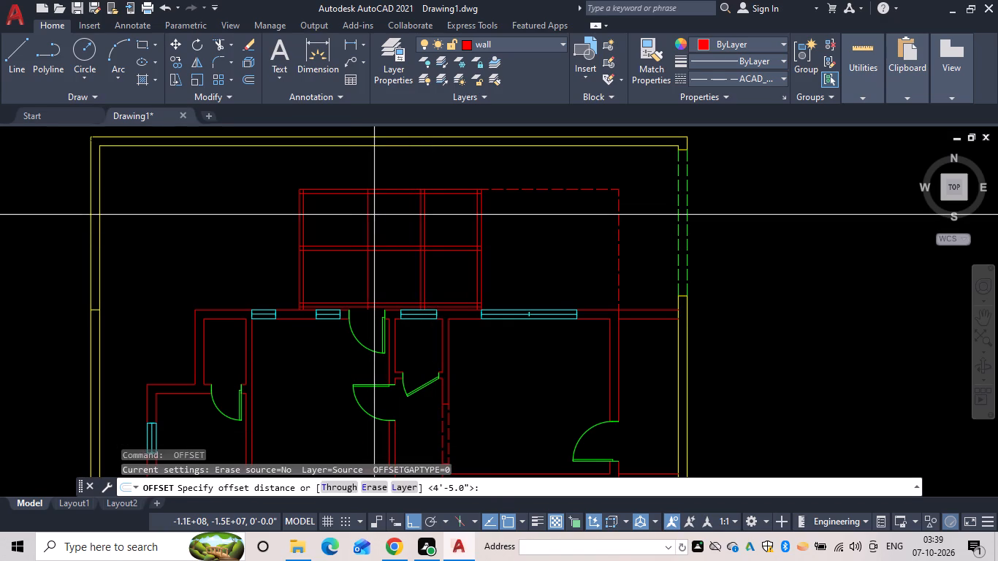
pyautogui.write('4')
pyautogui.press('space')
pyautogui.moveTo(368, 217); pyautogui.dragTo(351, 221)
pyautogui.click(325, 222)
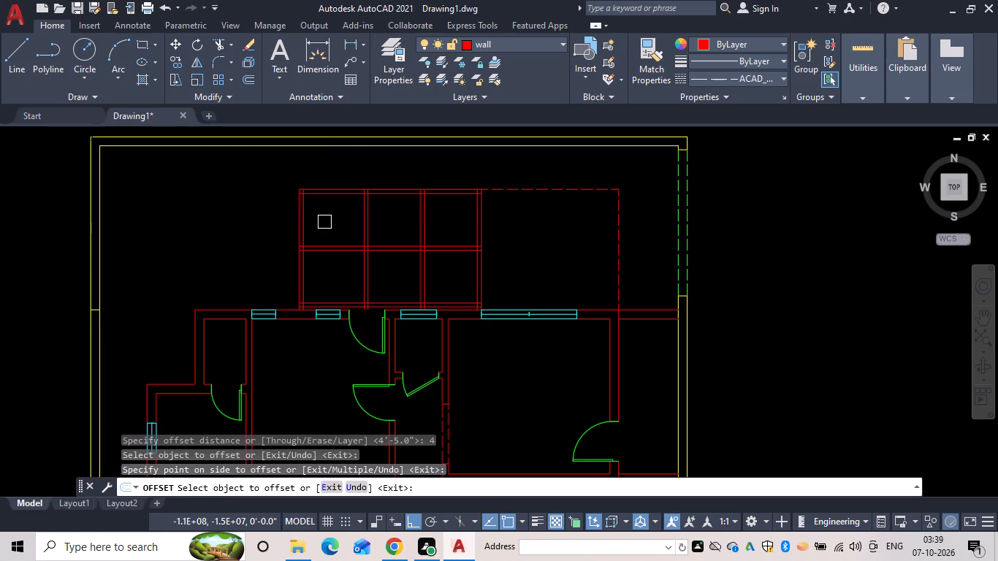
pyautogui.press('Escape')
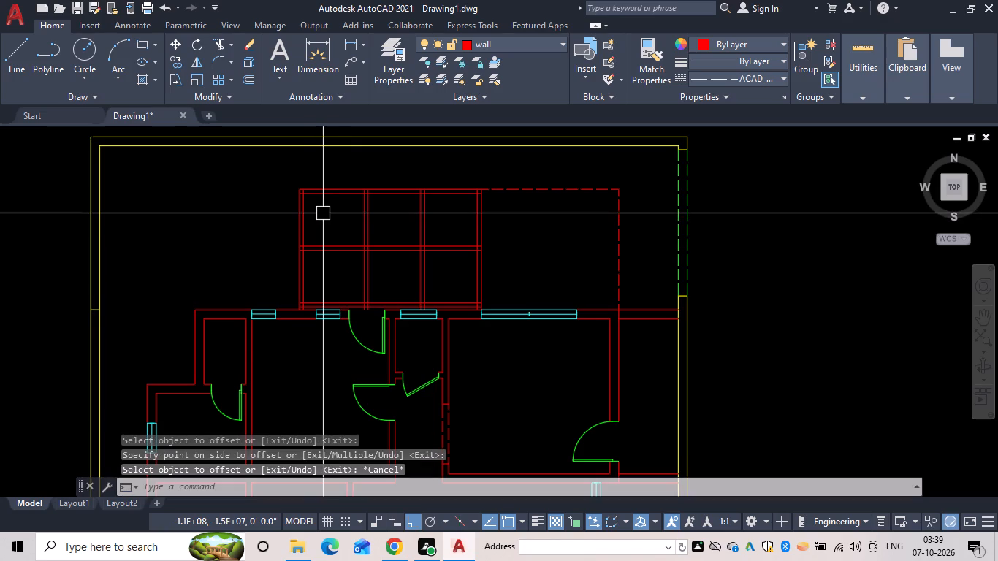
# Trim the crossing partition lines across the north room's interior, keeping their short pieces within the surrounding walls.
pyautogui.write('tr')
pyautogui.press('space')
pyautogui.moveTo(325, 228); pyautogui.dragTo(420, 272)
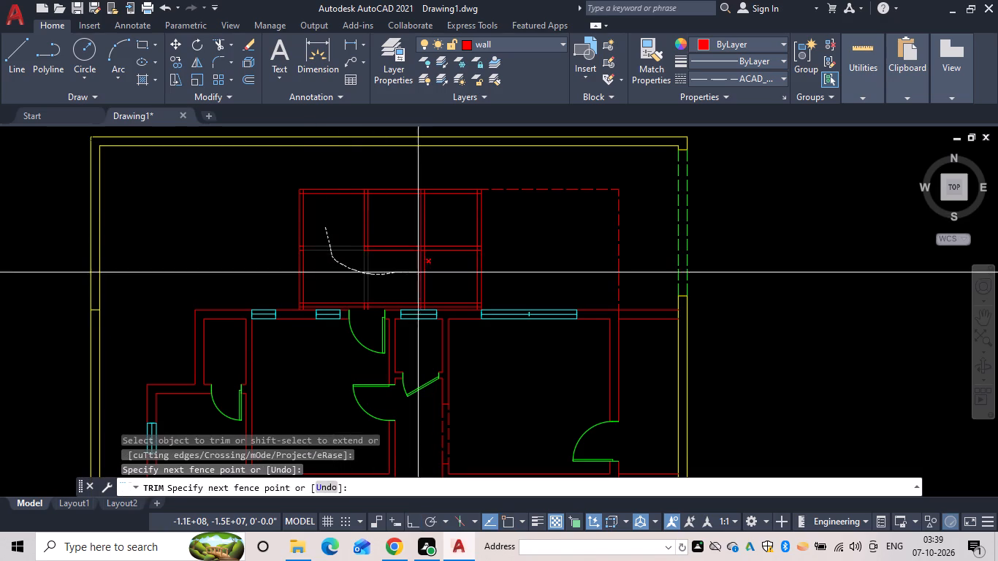
pyautogui.moveTo(420, 272); pyautogui.dragTo(437, 270)
pyautogui.moveTo(453, 245); pyautogui.dragTo(358, 229)
pyautogui.moveTo(344, 235); pyautogui.dragTo(421, 222)
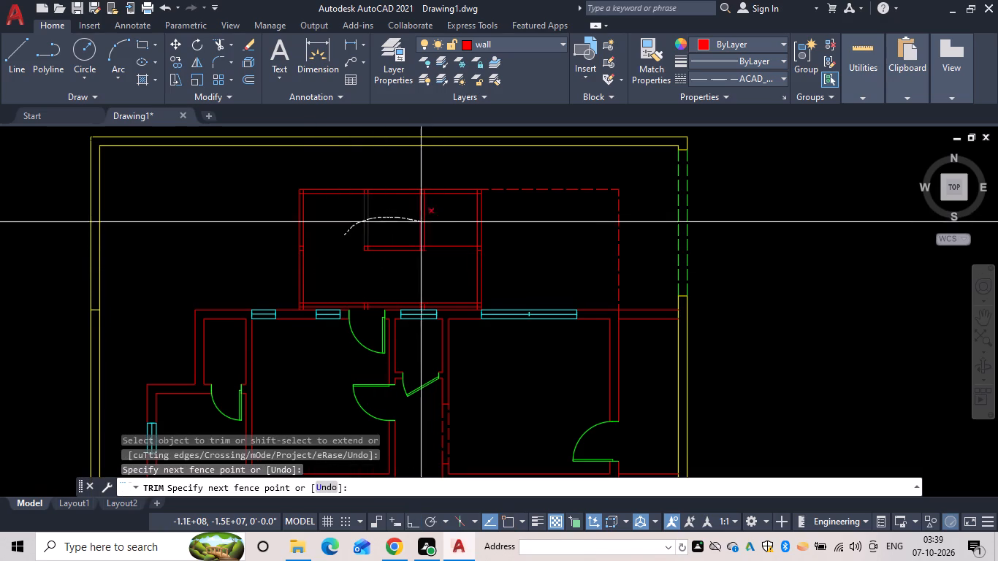
pyautogui.moveTo(421, 222); pyautogui.dragTo(358, 247)
pyautogui.moveTo(357, 245); pyautogui.dragTo(395, 232)
pyautogui.press('Escape')
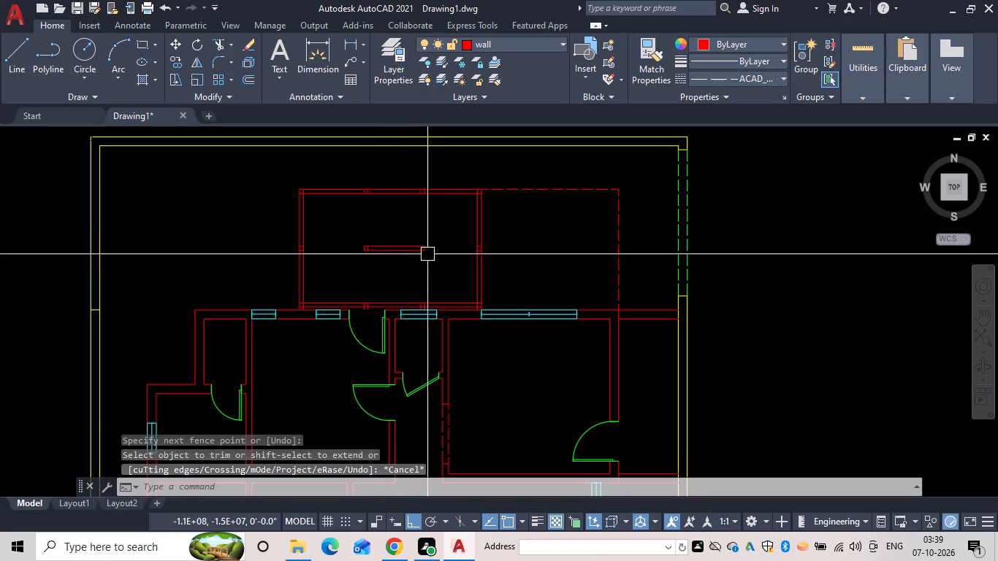
# Erase the leftover partition pieces in the middle of the north room.
pyautogui.moveTo(428, 264); pyautogui.dragTo(389, 254)
pyautogui.click(350, 234)
pyautogui.press('e')
pyautogui.press('space')
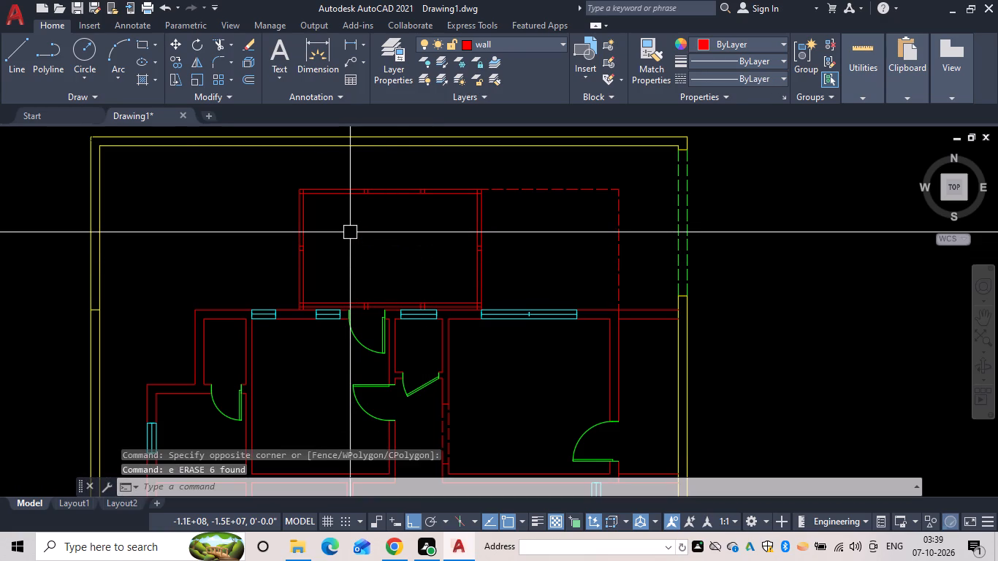
# Trim both lines of the southernmost partition between each side wall and the nearest leftover vertical stubs.
pyautogui.scroll(3, 448, 302)
pyautogui.moveTo(445, 297); pyautogui.dragTo(457, 253, button='middle')
pyautogui.press('Escape')
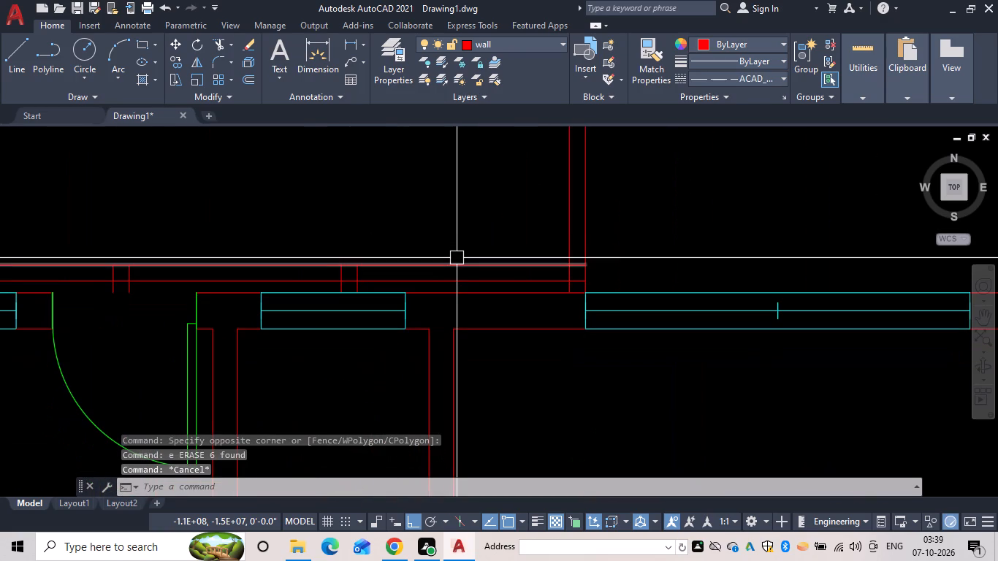
pyautogui.write('tr')
pyautogui.press('space')
pyautogui.moveTo(454, 276); pyautogui.dragTo(479, 200, button='middle')
pyautogui.scroll(-1, 454, 276)
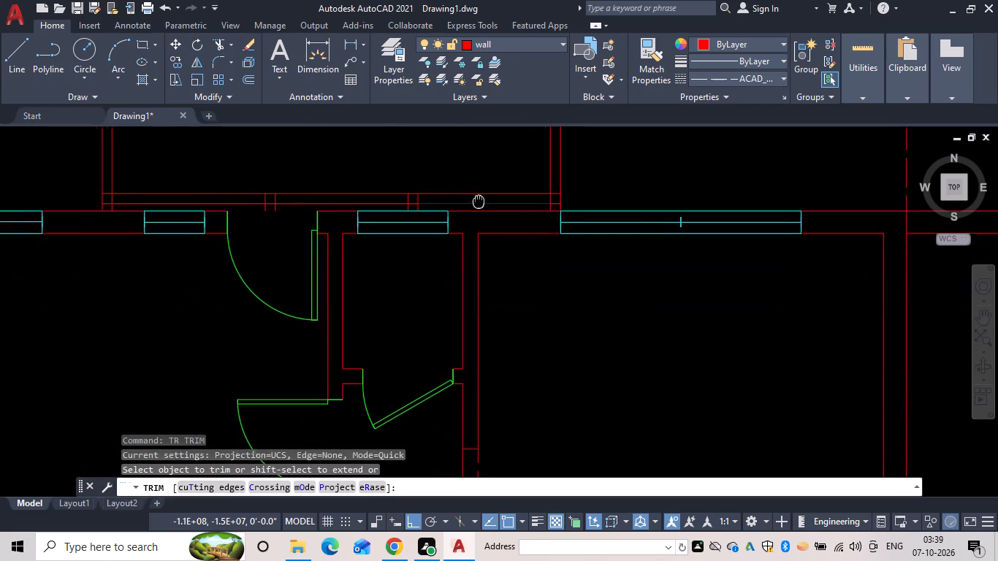
pyautogui.moveTo(479, 200); pyautogui.dragTo(481, 199, button='middle')
pyautogui.click(483, 202)
pyautogui.click(484, 196)
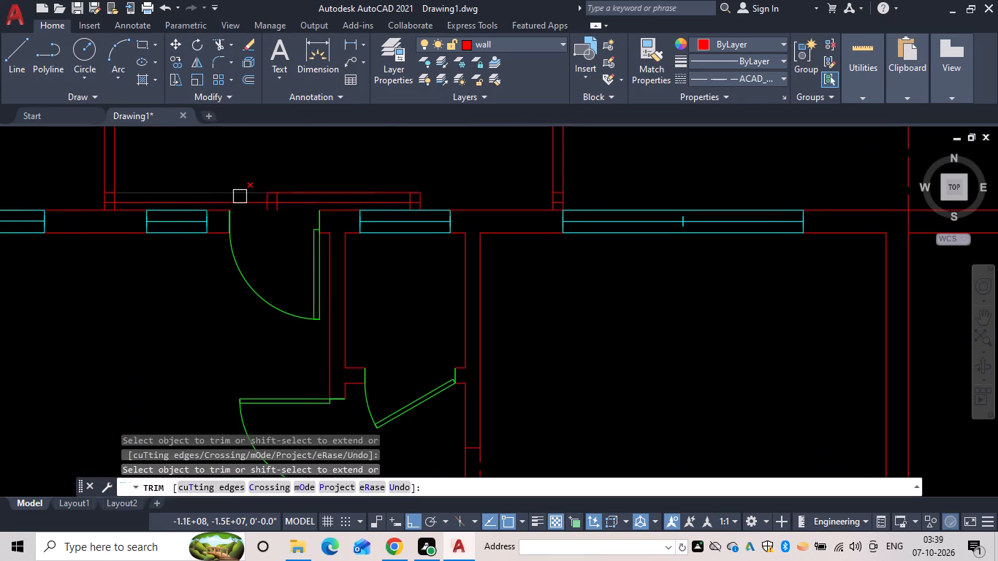
pyautogui.click(240, 196)
pyautogui.click(240, 193)
pyautogui.press('Escape')
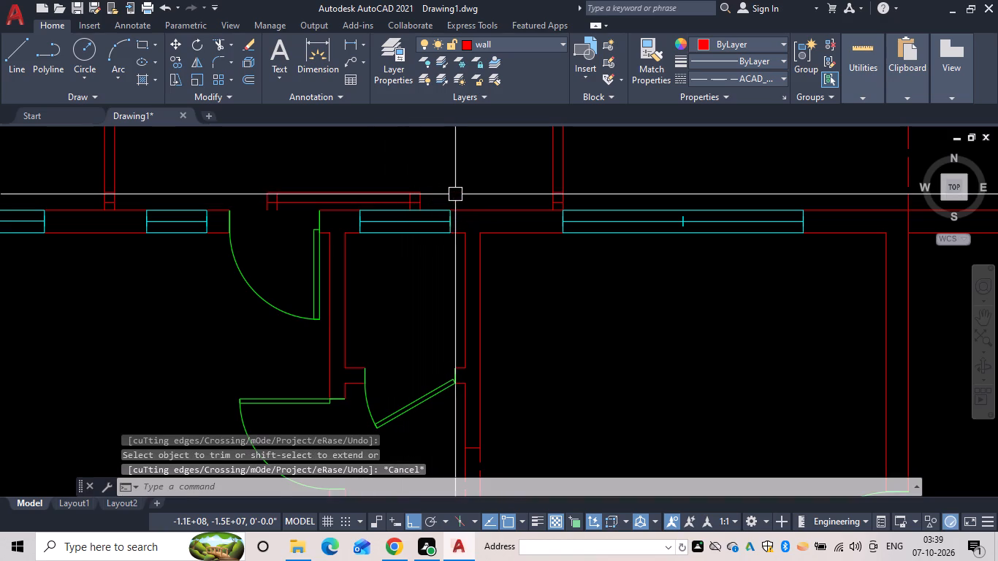
# Erase the remaining middle lines and vertical stubs of the southernmost partition along the house's north wall.
pyautogui.moveTo(457, 194); pyautogui.dragTo(438, 192)
pyautogui.click(248, 178)
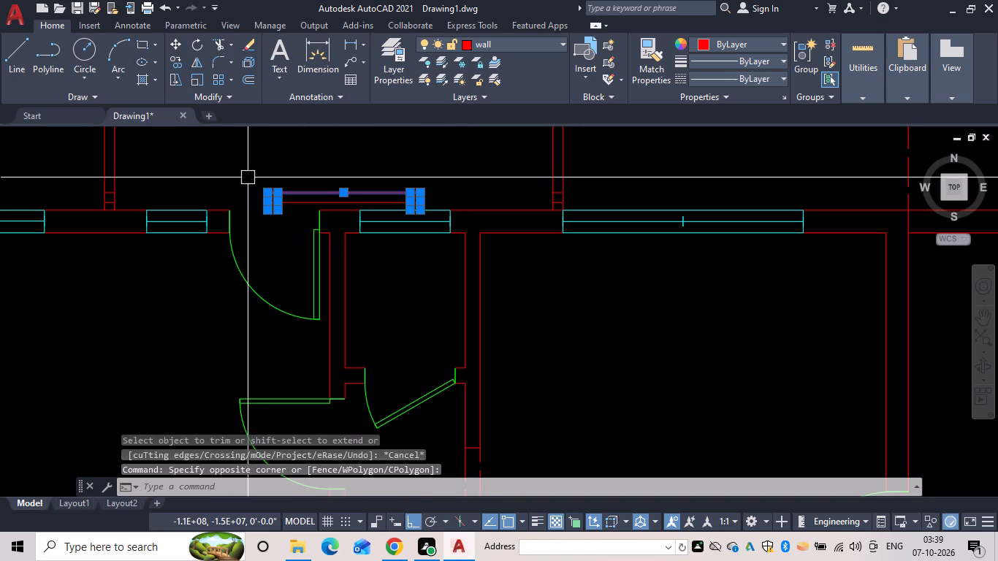
pyautogui.write('e')
pyautogui.press('space')
pyautogui.click(338, 201)
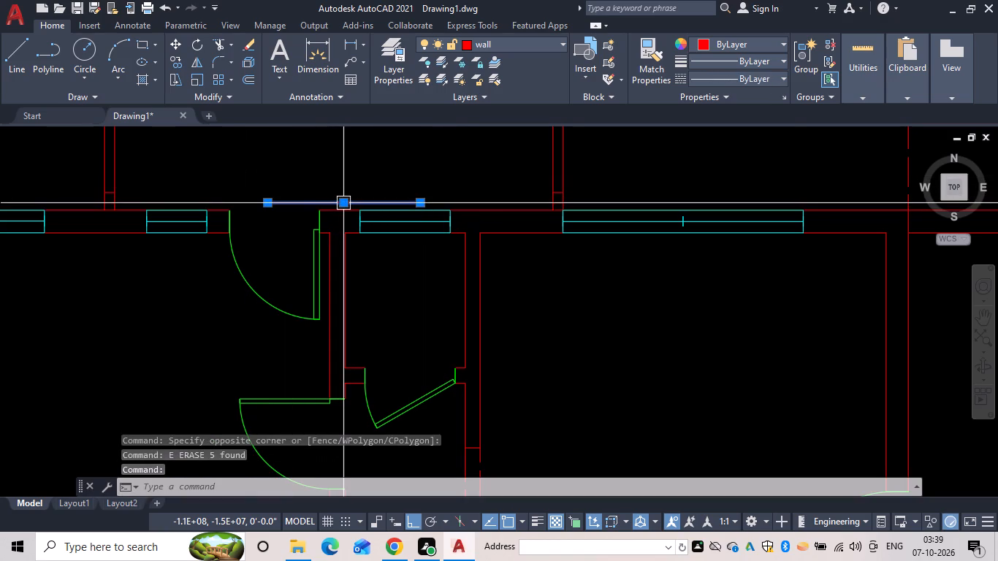
pyautogui.write('e')
pyautogui.press('space')
# Move the short line pairs near the south ends of the north room's west and east walls slightly northward.
pyautogui.scroll(-2, 343, 196)
pyautogui.moveTo(343, 196); pyautogui.dragTo(376, 283, button='middle')
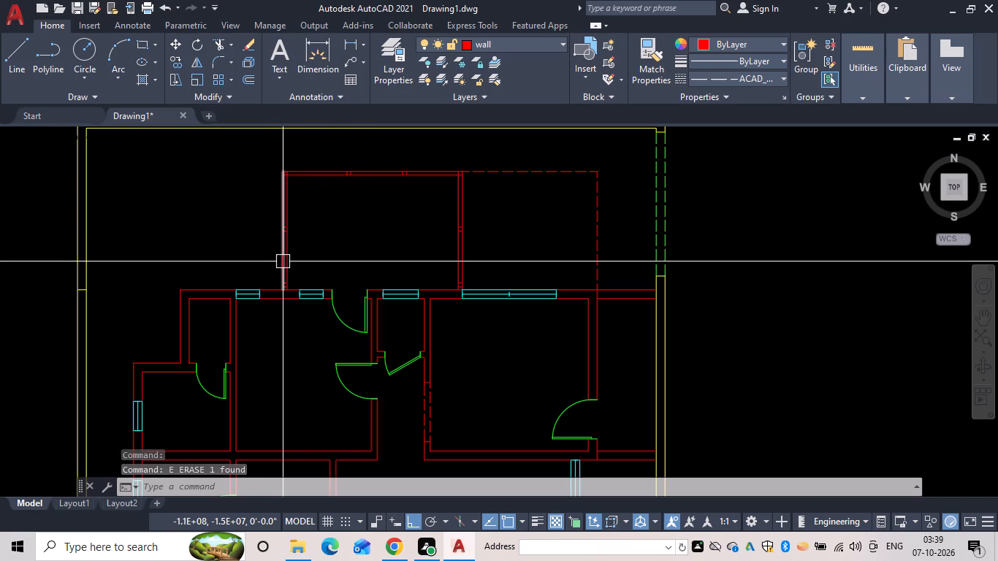
pyautogui.scroll(6, 267, 292)
pyautogui.press('Escape')
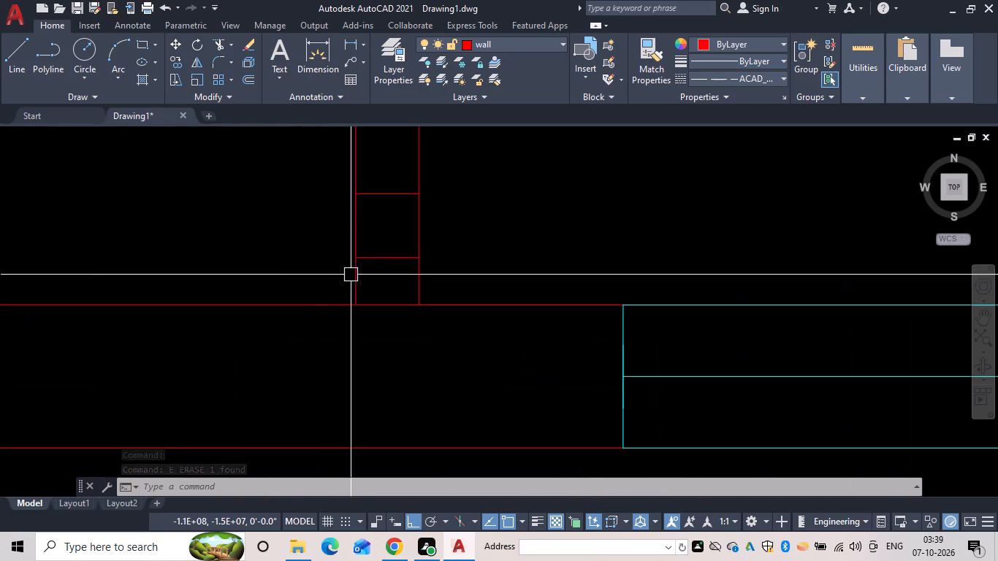
pyautogui.press('m')
pyautogui.press('space')
pyautogui.click(396, 259)
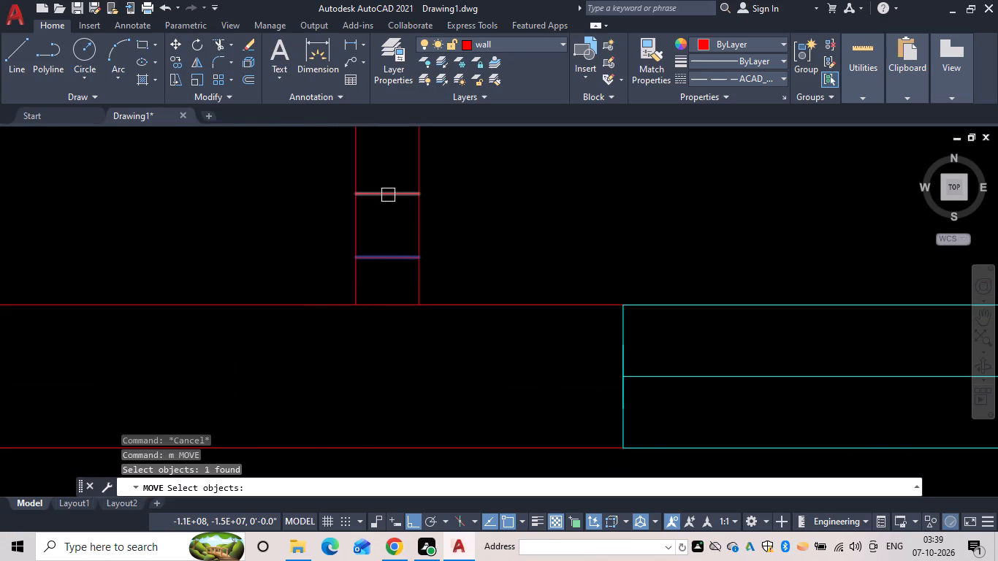
pyautogui.scroll(-2, 473, 224)
pyautogui.moveTo(468, 224); pyautogui.dragTo(452, 218, button='middle')
pyautogui.click(423, 205)
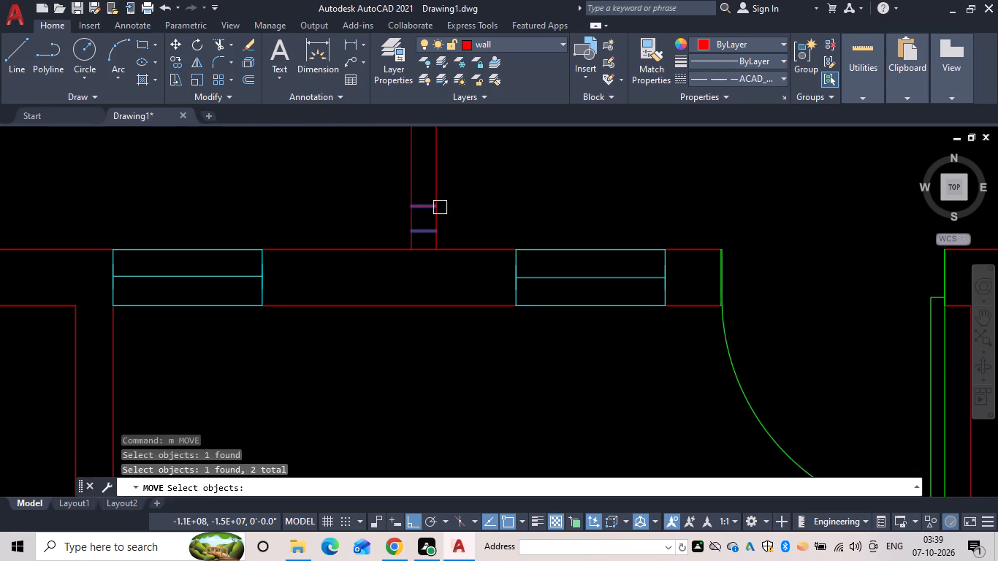
pyautogui.moveTo(462, 215); pyautogui.dragTo(0, 232, button='middle')
pyautogui.moveTo(790, 269); pyautogui.dragTo(444, 290, button='middle')
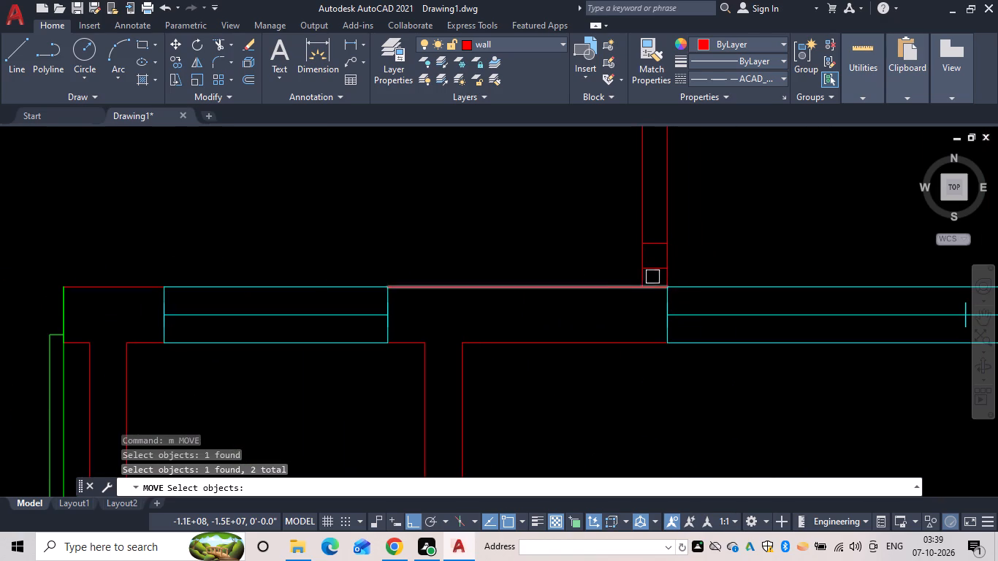
pyautogui.scroll(2, 661, 268)
pyautogui.click(650, 266)
pyautogui.click(643, 202)
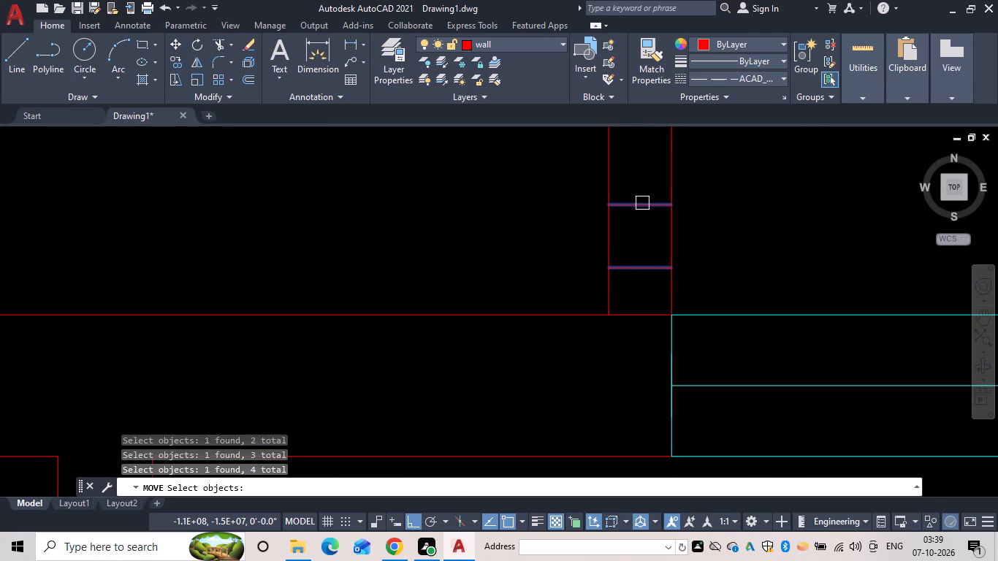
pyautogui.press('space')
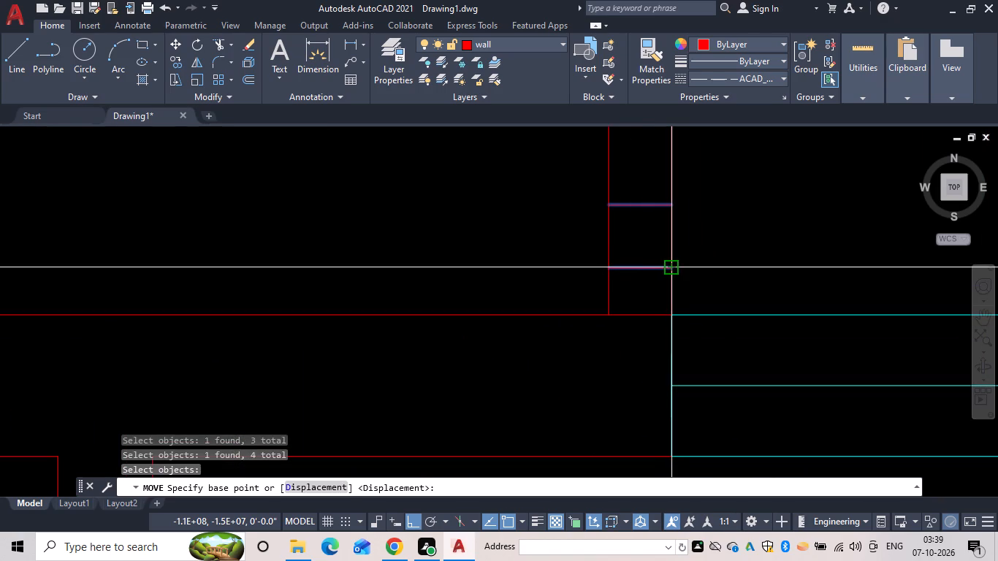
pyautogui.click(672, 316)
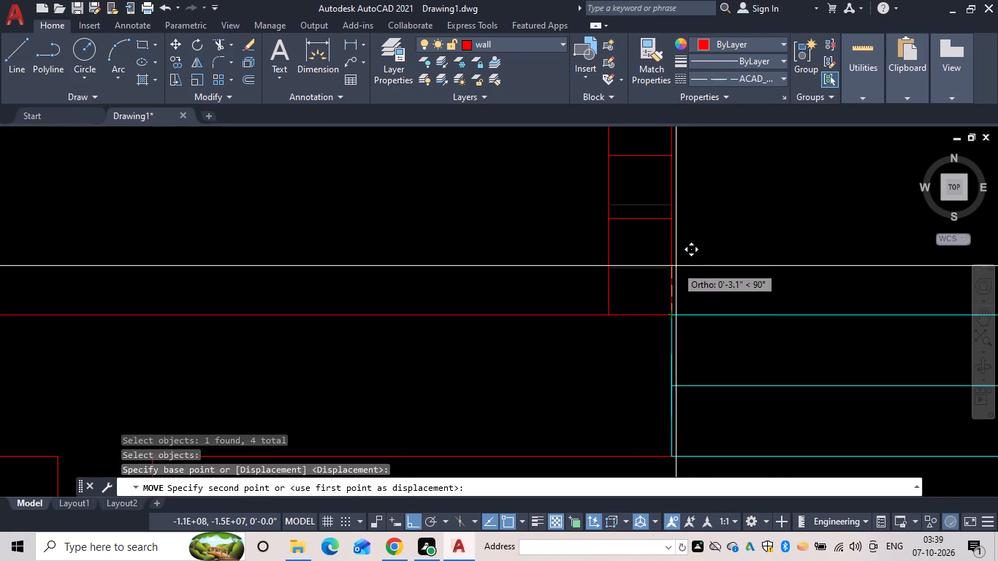
pyautogui.click(672, 295)
# Move the short line pairs near the south ends of the north room's side walls south, placing the lower lines on the house's north wall.
pyautogui.press('space')
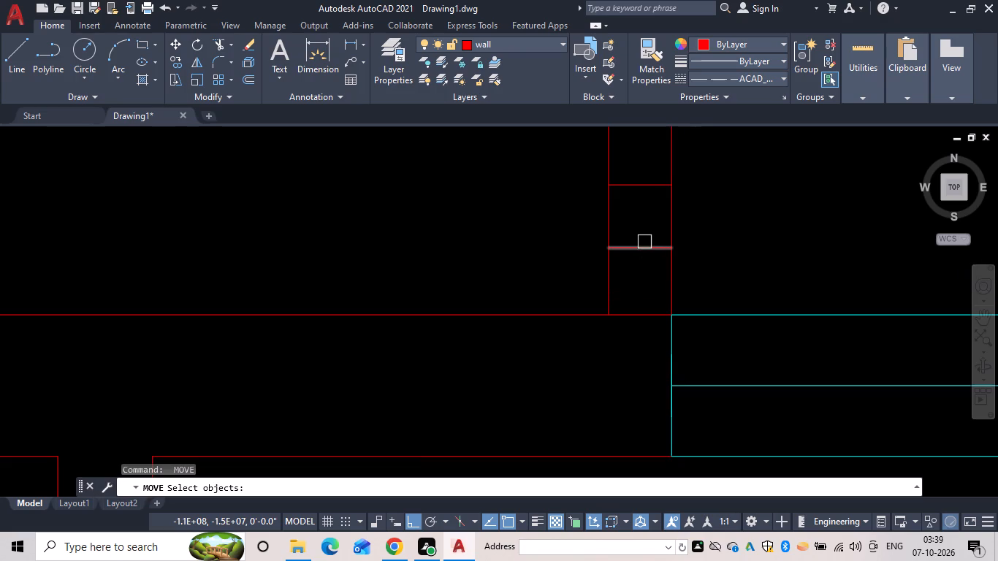
pyautogui.click(643, 251)
pyautogui.click(636, 186)
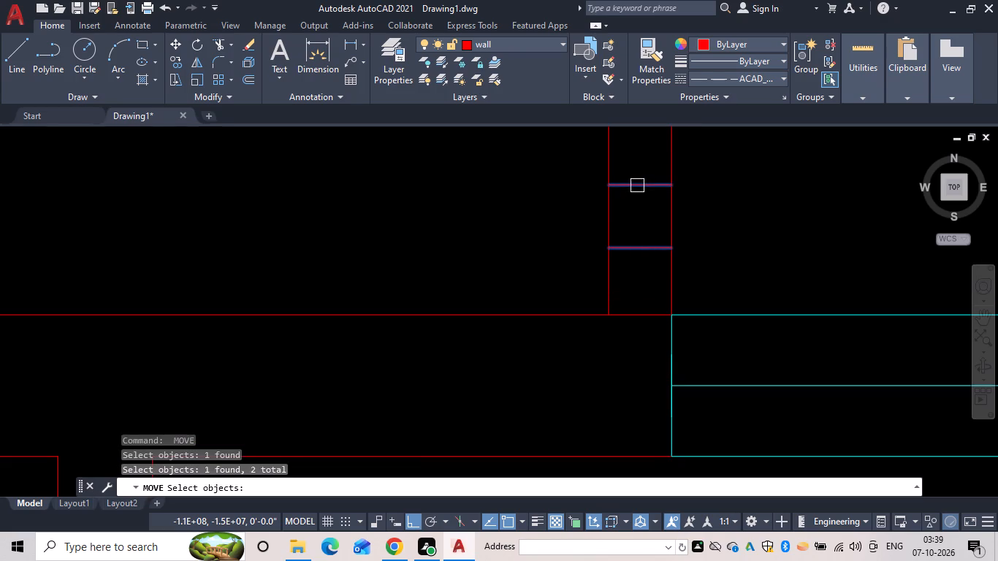
pyautogui.scroll(-4, 409, 226)
pyautogui.moveTo(405, 217); pyautogui.dragTo(712, 205, button='middle')
pyautogui.scroll(4, 291, 205)
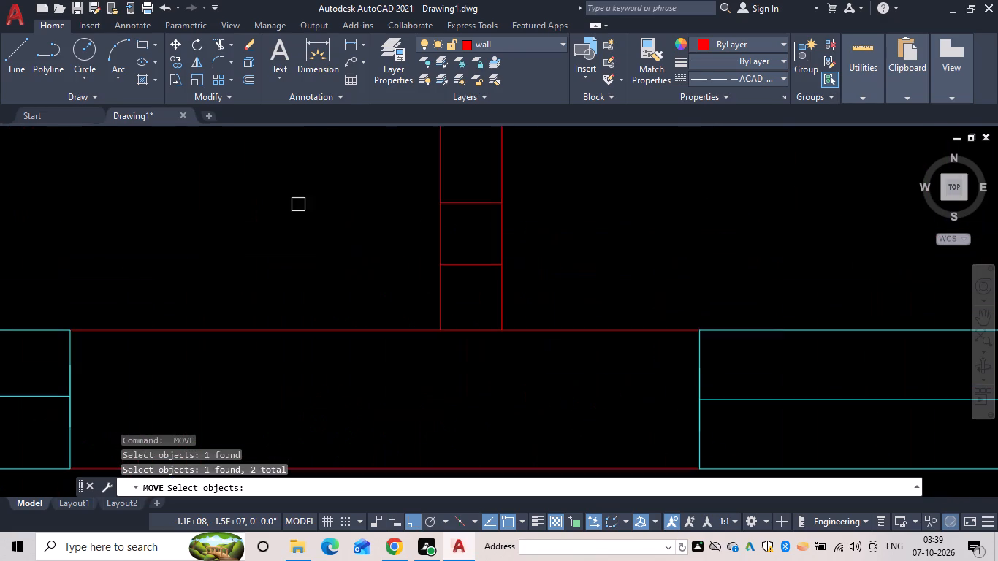
pyautogui.click(475, 262)
pyautogui.click(476, 194)
pyautogui.click(476, 211)
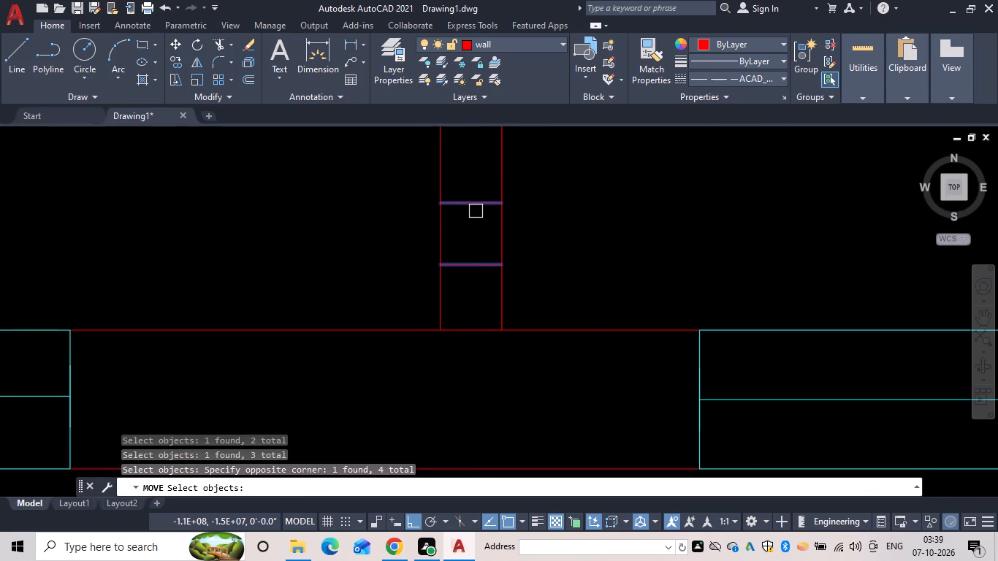
pyautogui.scroll(-4, 579, 257)
pyautogui.moveTo(578, 256); pyautogui.dragTo(250, 230, button='middle')
pyautogui.scroll(5, 673, 229)
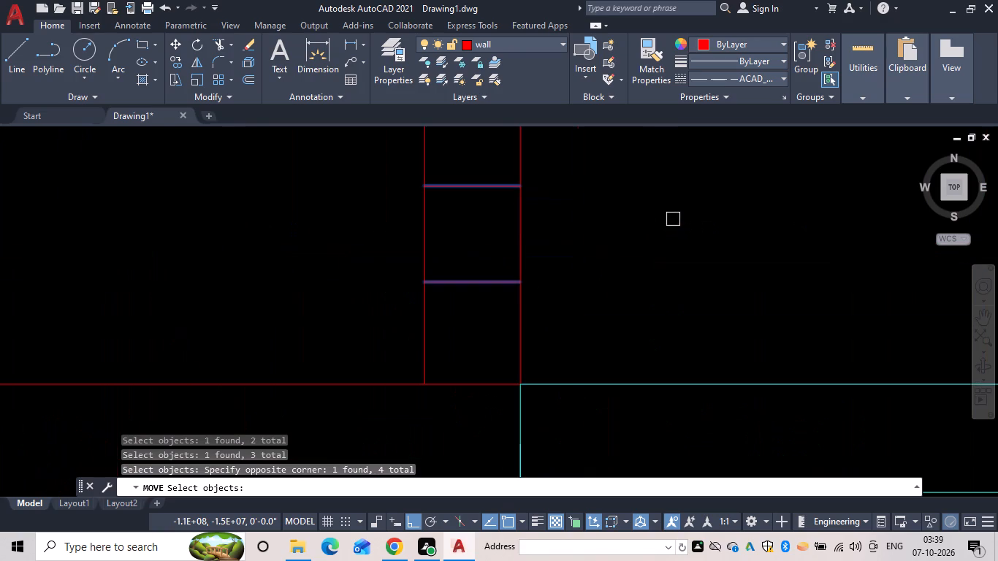
pyautogui.press('space')
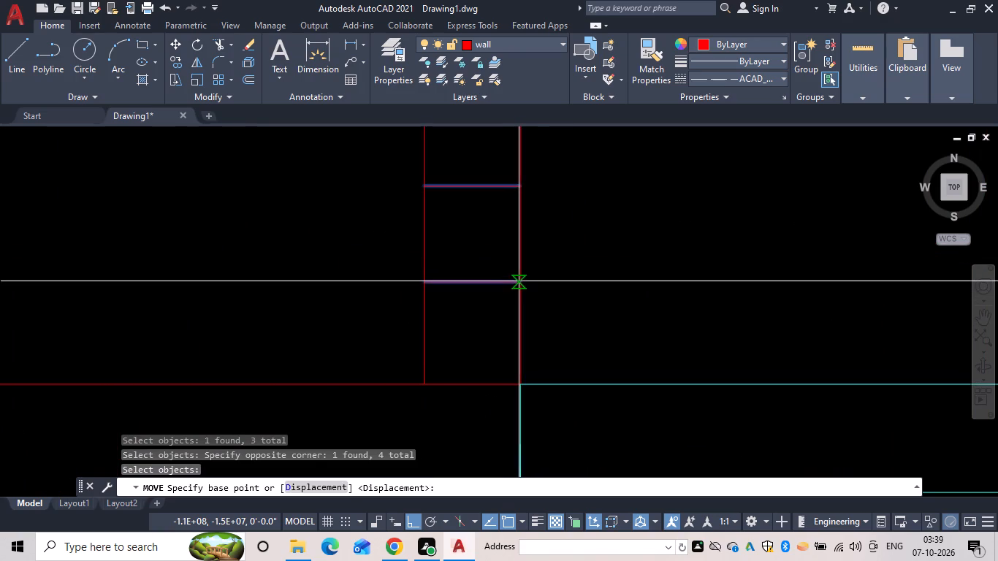
pyautogui.click(520, 281)
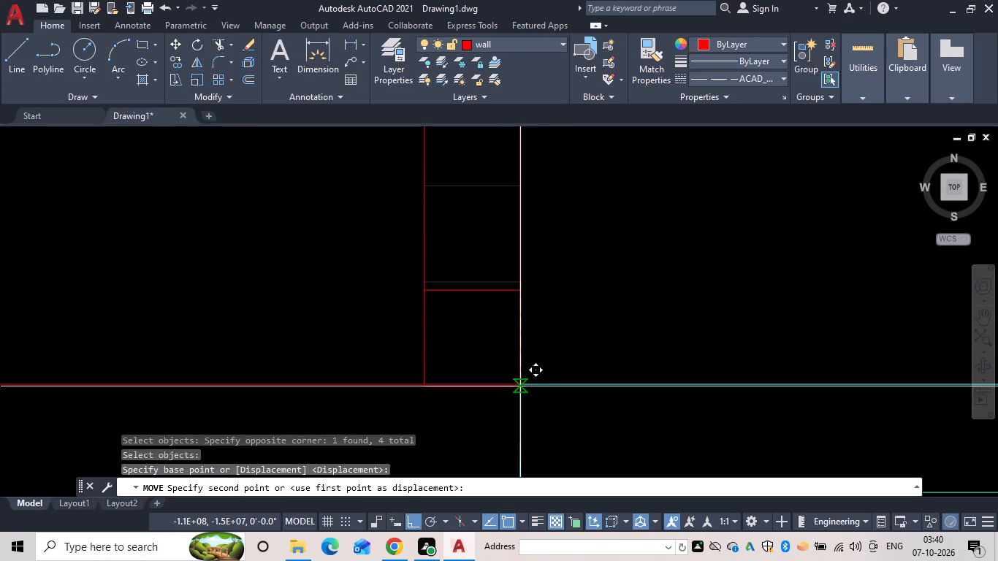
pyautogui.click(520, 386)
pyautogui.scroll(-4, 592, 294)
pyautogui.moveTo(592, 294); pyautogui.dragTo(694, 281, button='middle')
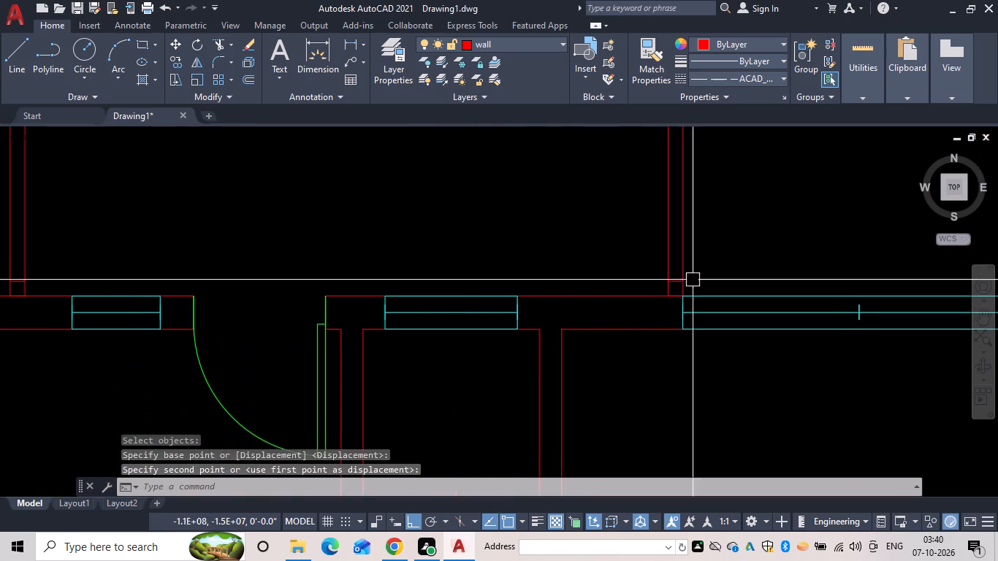
pyautogui.moveTo(476, 280); pyautogui.dragTo(642, 246, button='middle')
pyautogui.scroll(-1, 471, 248)
pyautogui.moveTo(468, 248); pyautogui.dragTo(590, 275, button='middle')
pyautogui.press('Escape')
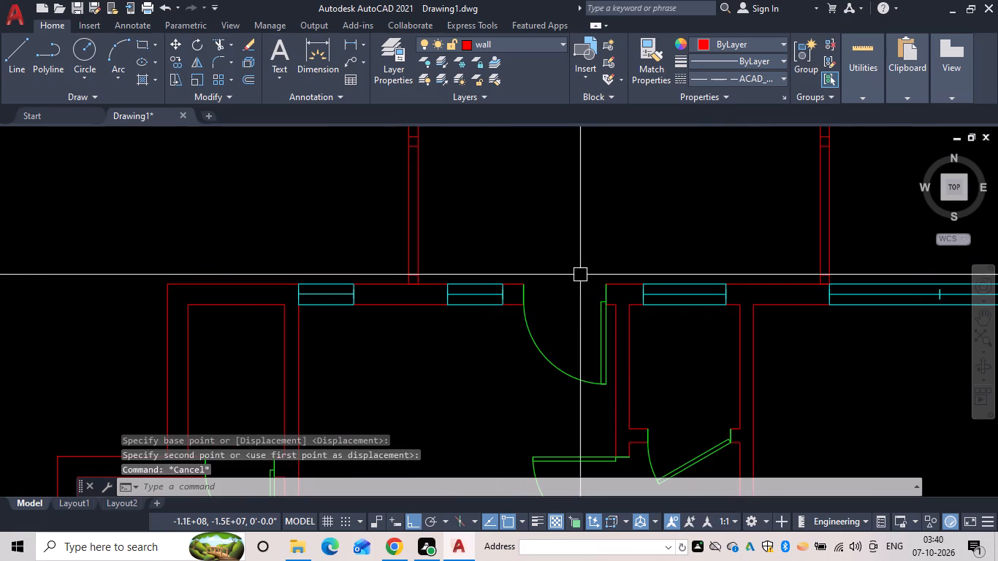
# Offset the inner lines of the north room's north, west and east walls 2" outward as wall centre lines.
pyautogui.scroll(-1, 579, 275)
pyautogui.moveTo(576, 274); pyautogui.dragTo(527, 355, button='middle')
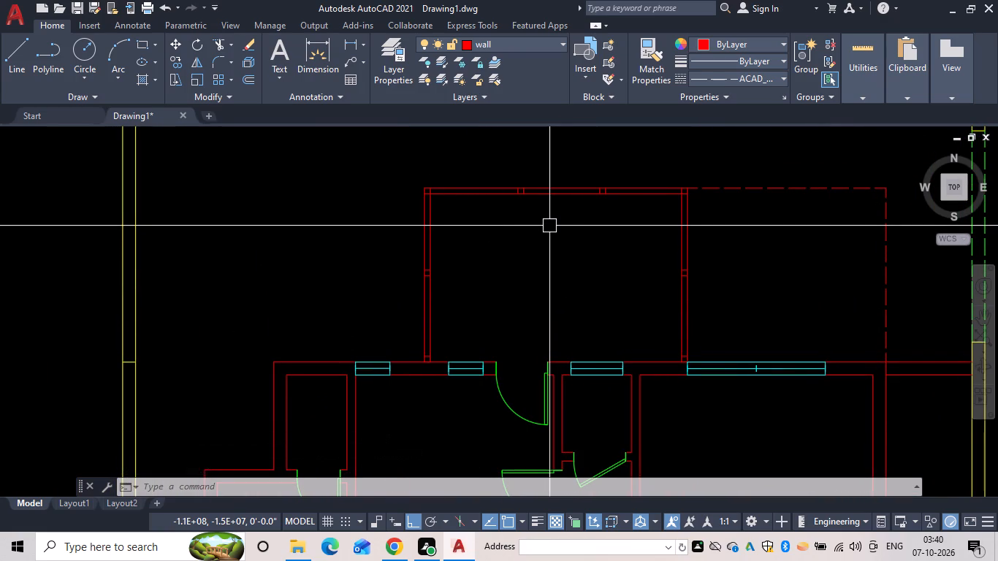
pyautogui.scroll(3, 461, 188)
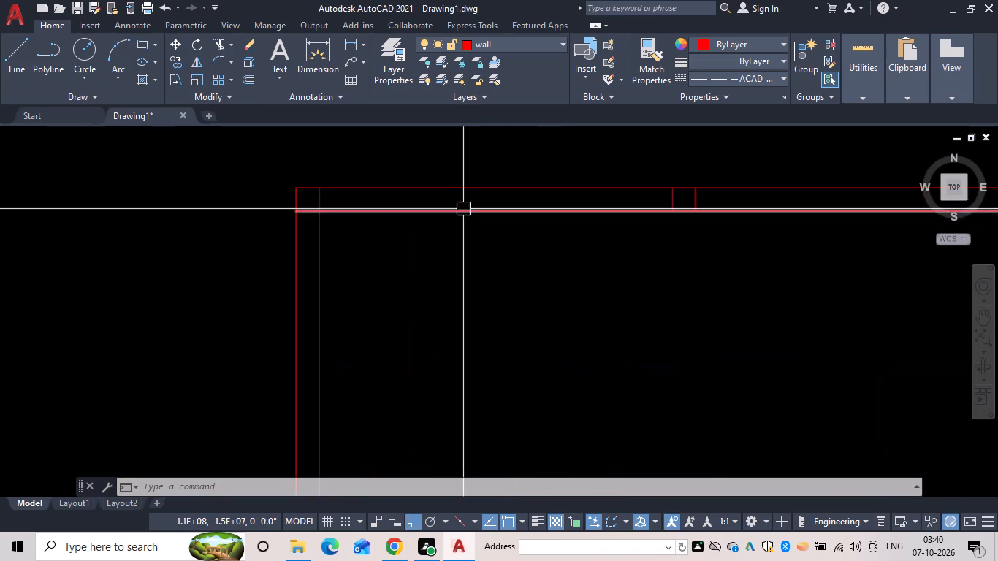
pyautogui.moveTo(460, 232); pyautogui.dragTo(446, 352, button='middle')
pyautogui.press('Escape')
pyautogui.write('of')
pyautogui.press('space')
pyautogui.write('2')
pyautogui.press('space')
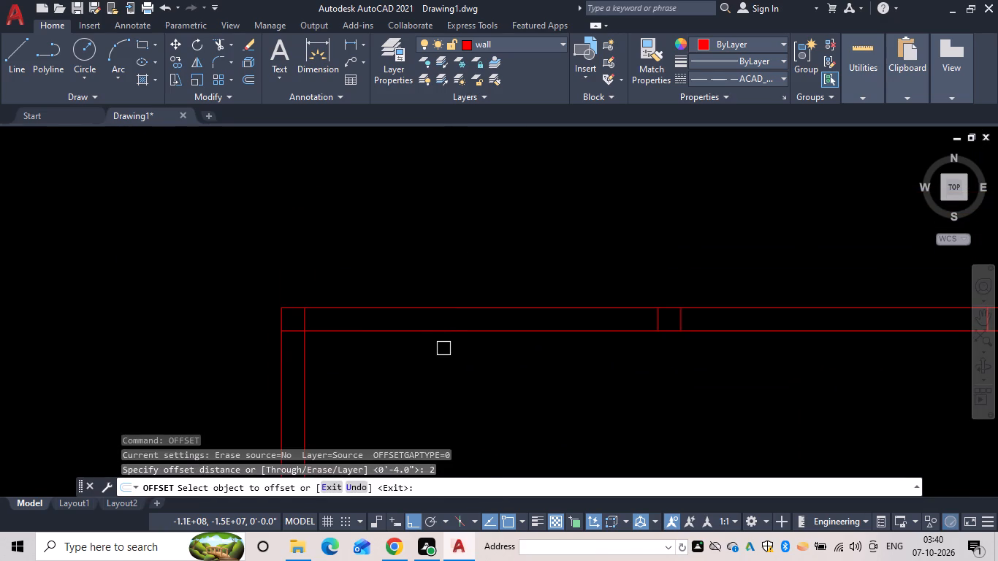
pyautogui.click(448, 332)
pyautogui.click(453, 308)
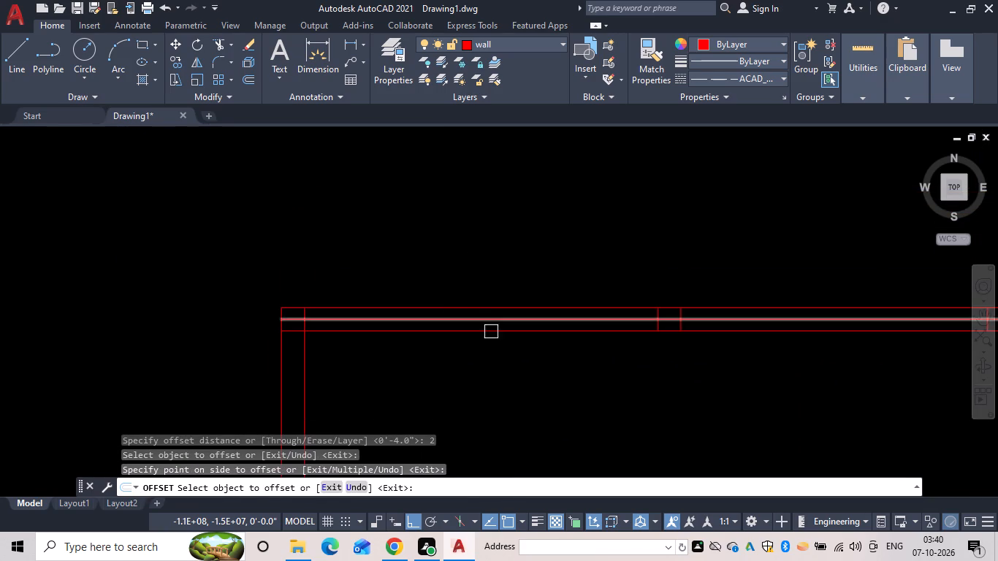
pyautogui.scroll(-1, 565, 397)
pyautogui.moveTo(564, 397); pyautogui.dragTo(540, 301, button='middle')
pyautogui.moveTo(376, 340); pyautogui.dragTo(373, 341)
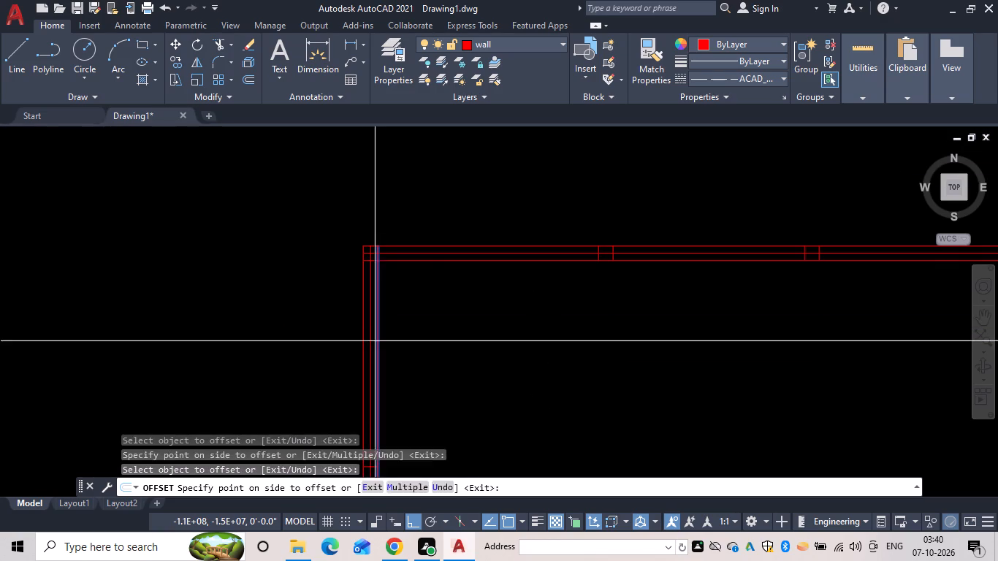
pyautogui.moveTo(373, 341); pyautogui.dragTo(346, 347)
pyautogui.click(339, 348)
pyautogui.moveTo(549, 348); pyautogui.dragTo(178, 259, button='middle')
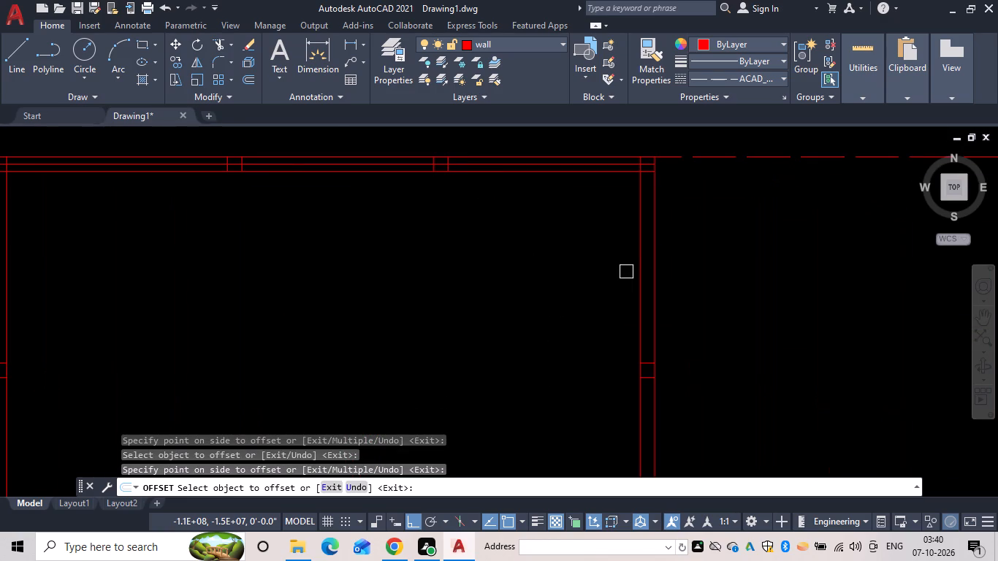
pyautogui.moveTo(636, 266); pyautogui.dragTo(651, 266)
pyautogui.click(709, 265)
pyautogui.press('Escape')
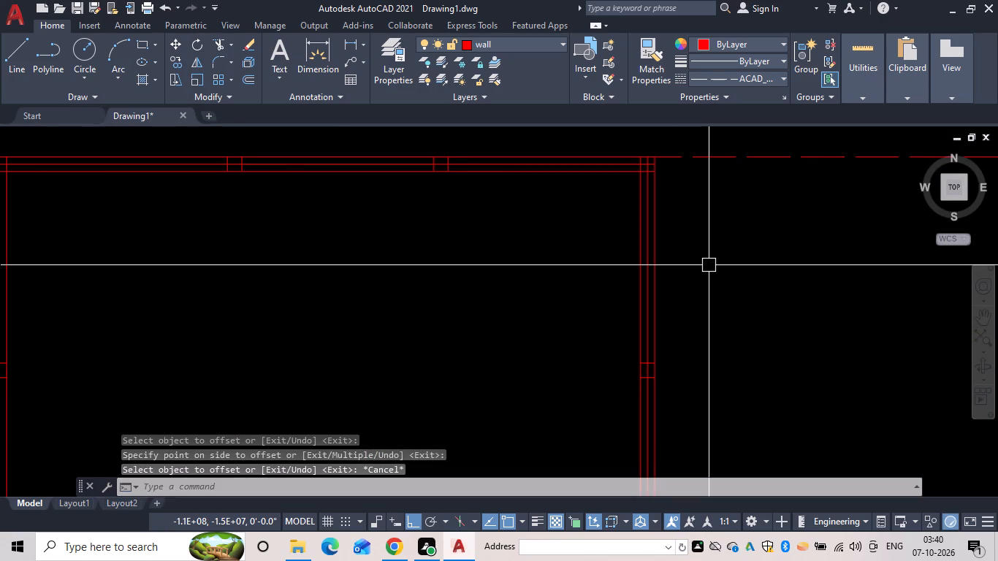
# Trim the crossing centre lines out of the north room's northwest wall corner.
pyautogui.press('t')
pyautogui.press('r')
pyautogui.press('space')
pyautogui.scroll(-1, 448, 256)
pyautogui.moveTo(448, 256); pyautogui.dragTo(827, 376, button='middle')
pyautogui.scroll(2, 506, 310)
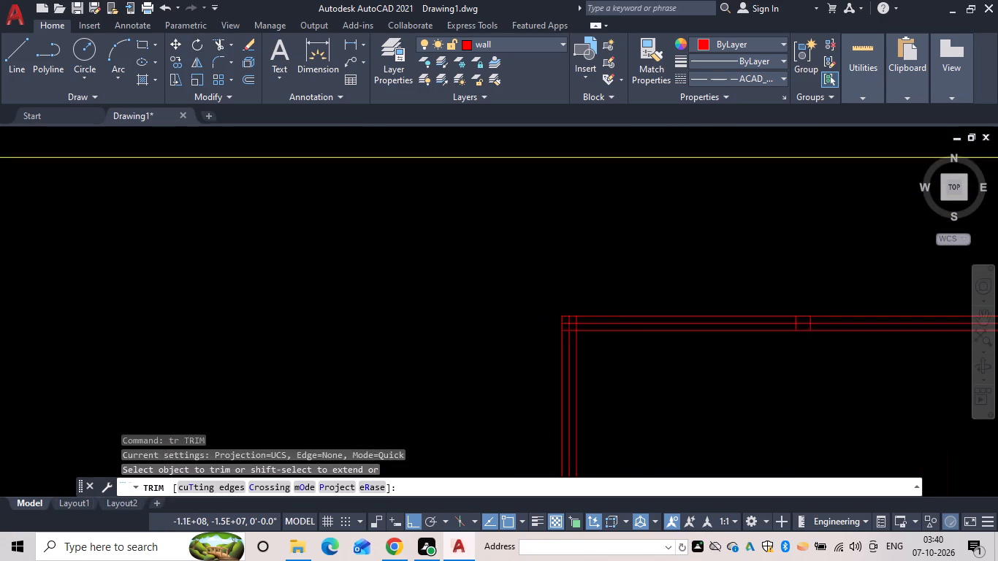
pyautogui.scroll(2, 506, 310)
pyautogui.scroll(1, 727, 353)
pyautogui.click(761, 378)
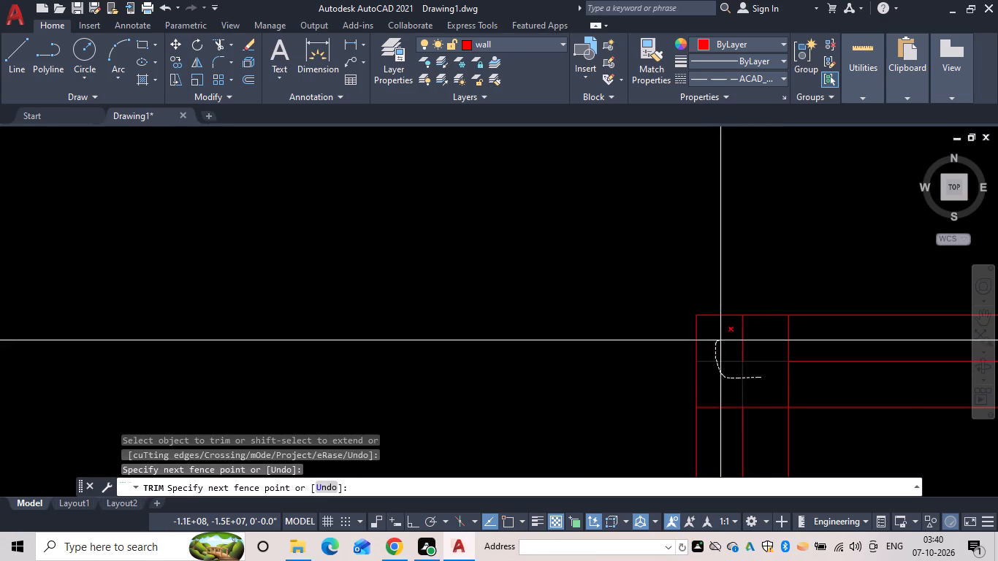
# Trim the centre line out of the two 4" segments along the north room's north wall.
pyautogui.moveTo(759, 377); pyautogui.dragTo(0, 310, button='middle')
pyautogui.scroll(-1, 671, 356)
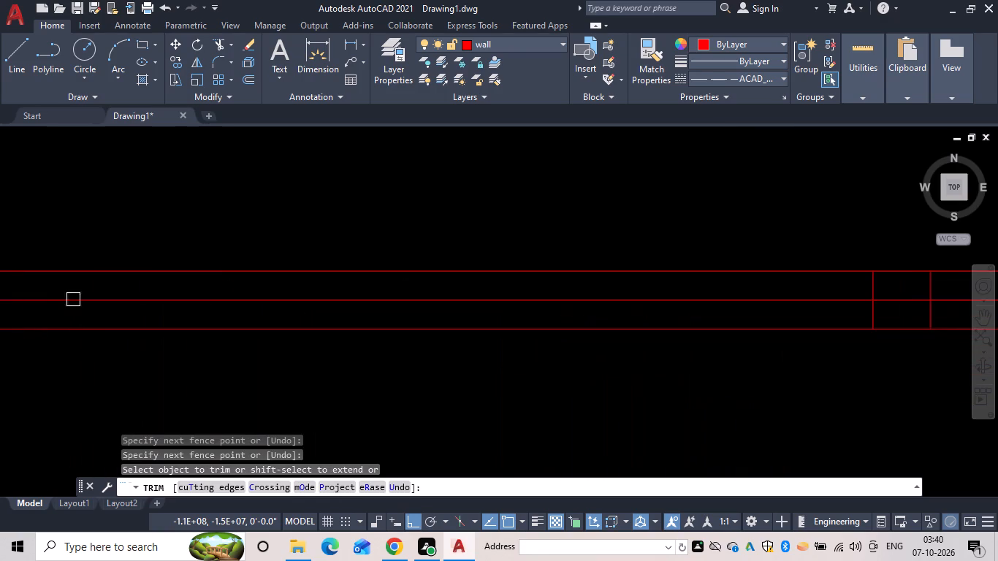
pyautogui.scroll(-1, 723, 295)
pyautogui.moveTo(716, 295); pyautogui.dragTo(221, 295, button='middle')
pyautogui.scroll(2, 366, 286)
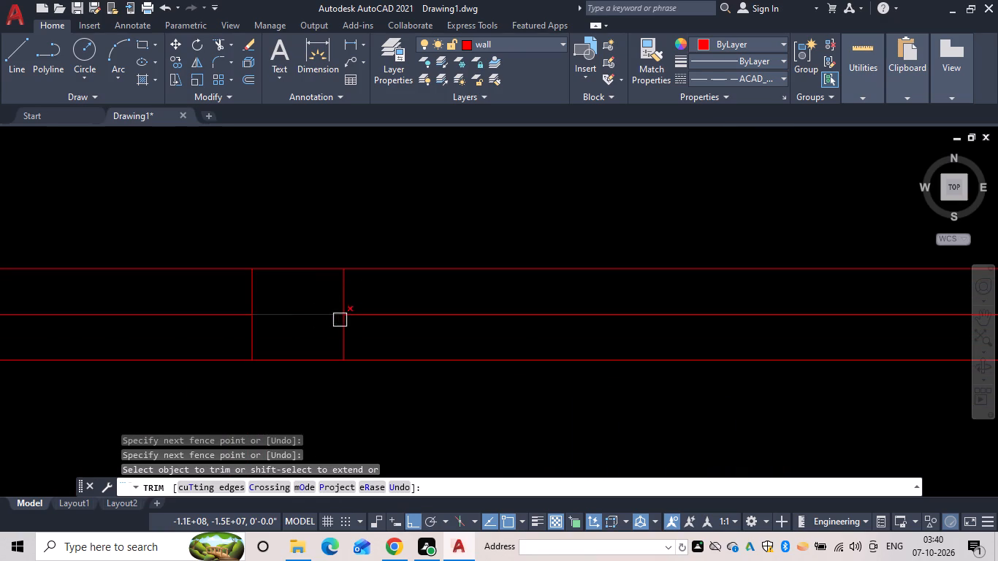
pyautogui.moveTo(311, 340); pyautogui.dragTo(301, 314)
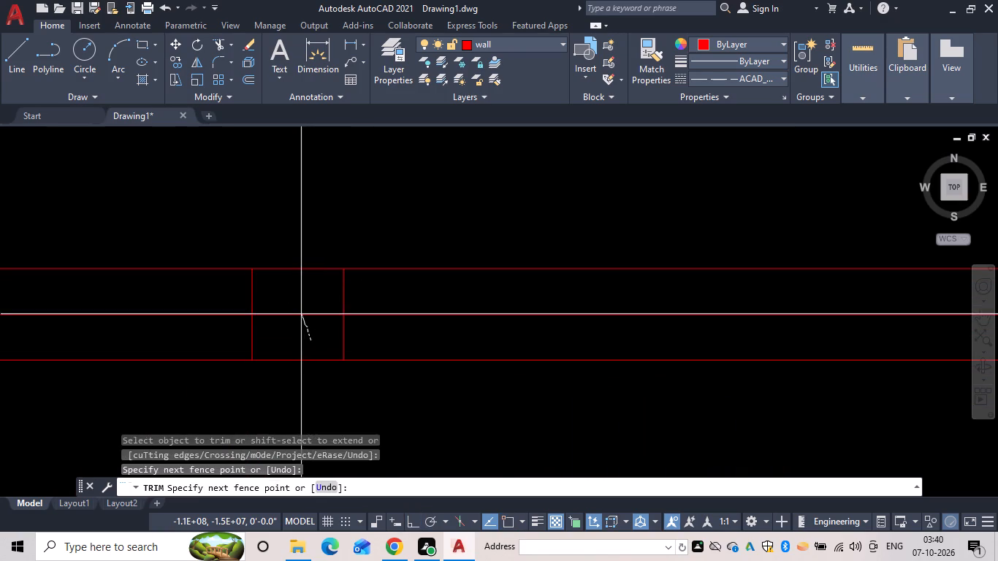
pyautogui.moveTo(301, 314); pyautogui.dragTo(300, 310)
pyautogui.click(300, 307)
pyautogui.click(307, 326)
pyautogui.scroll(-2, 328, 317)
pyautogui.moveTo(329, 316); pyautogui.dragTo(90, 275, button='middle')
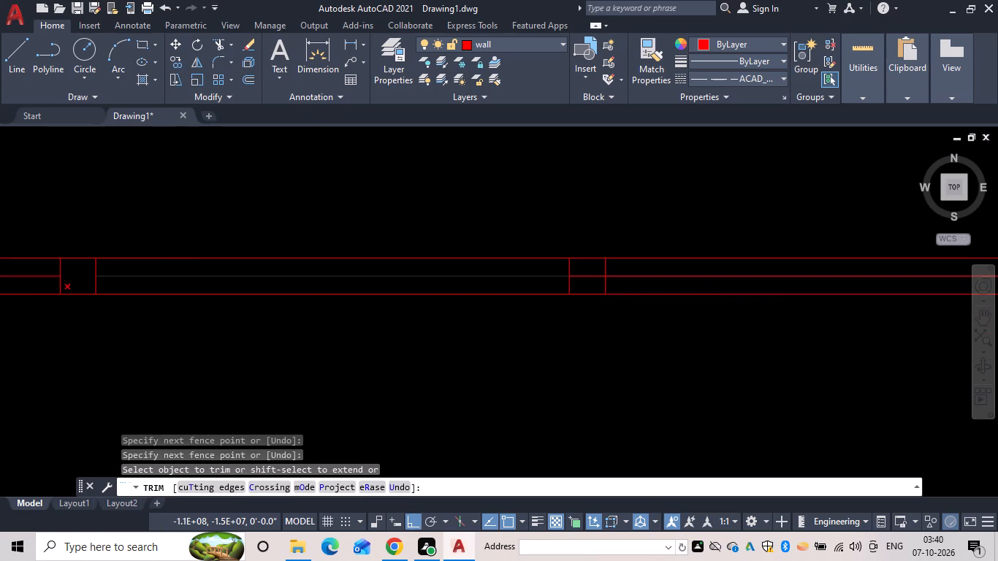
pyautogui.click(586, 275)
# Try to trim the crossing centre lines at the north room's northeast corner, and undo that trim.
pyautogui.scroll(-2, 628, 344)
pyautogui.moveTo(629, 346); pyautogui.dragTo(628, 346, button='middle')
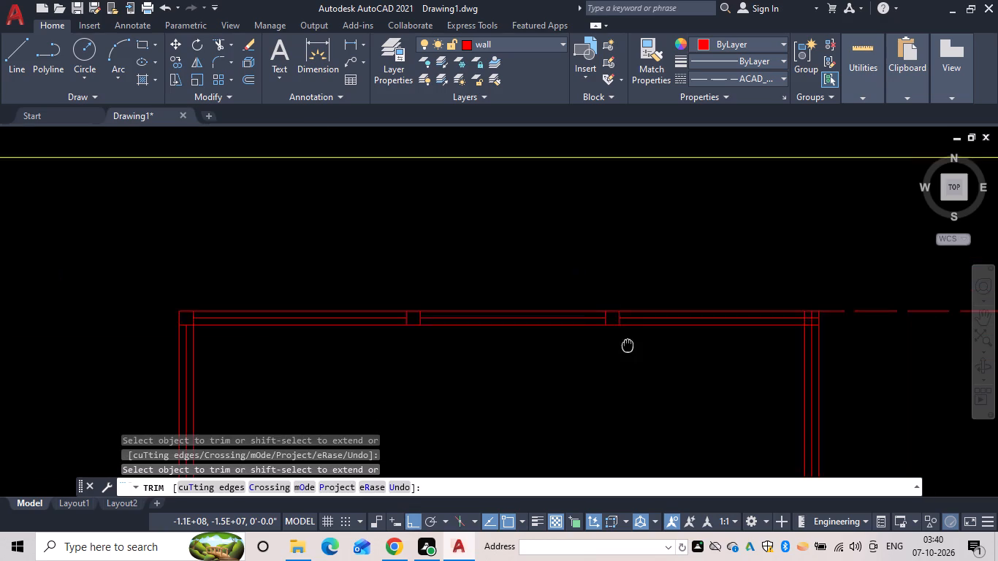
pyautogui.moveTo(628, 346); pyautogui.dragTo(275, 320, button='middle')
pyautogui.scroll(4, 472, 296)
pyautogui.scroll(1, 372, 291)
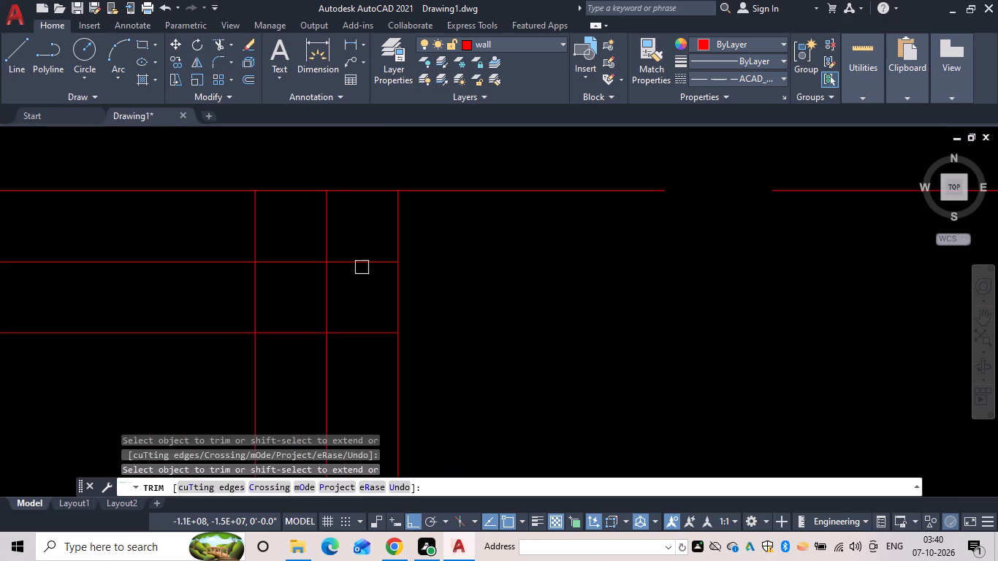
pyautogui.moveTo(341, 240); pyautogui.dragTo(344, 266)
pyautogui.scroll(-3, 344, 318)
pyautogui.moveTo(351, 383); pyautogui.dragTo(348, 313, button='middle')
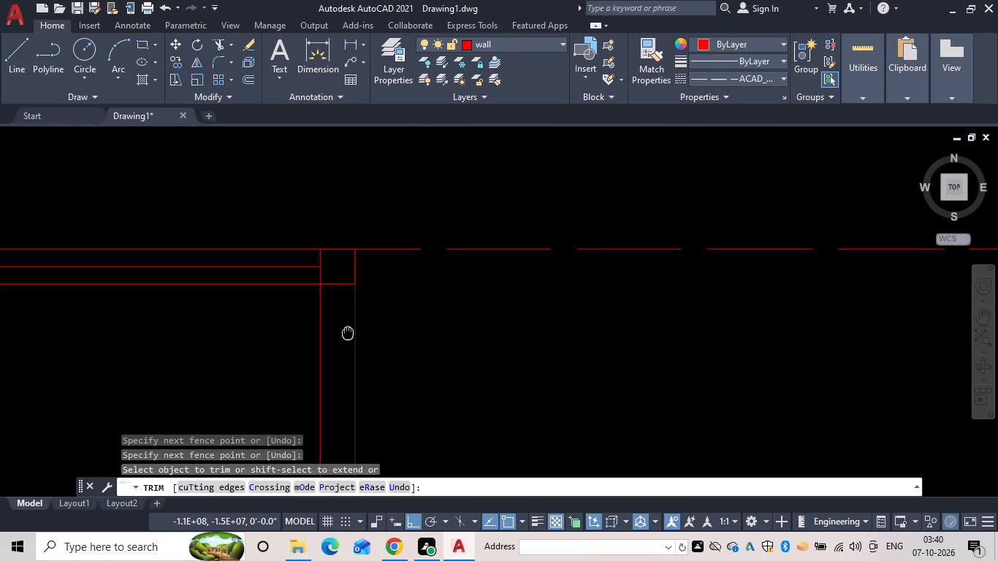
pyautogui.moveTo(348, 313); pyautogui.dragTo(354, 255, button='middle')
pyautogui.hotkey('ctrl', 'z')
# Trim both crossing centre lines out of the north room's northeast wall corner with one fence.
pyautogui.scroll(-3, 660, 298)
pyautogui.moveTo(667, 323); pyautogui.dragTo(488, 300, button='middle')
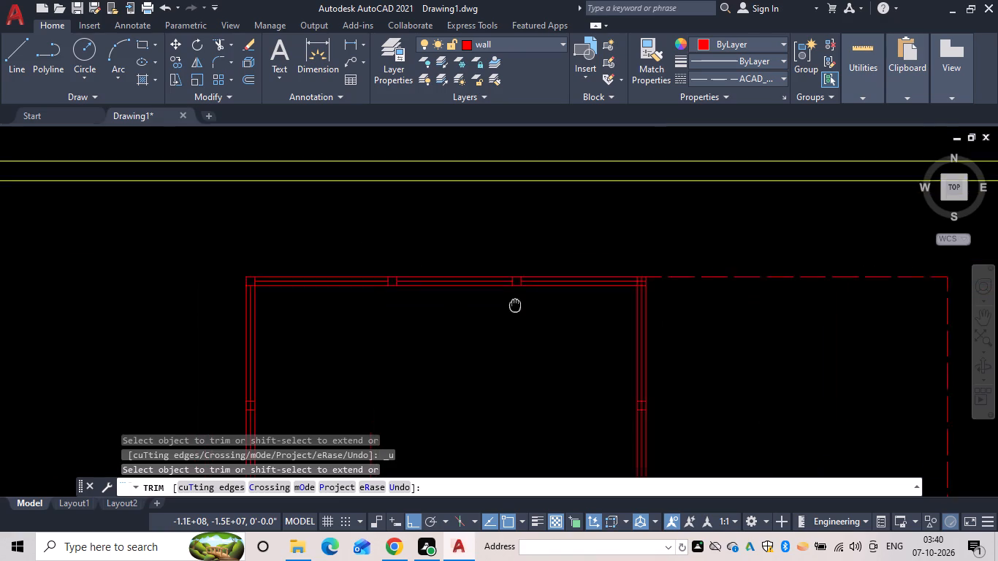
pyautogui.moveTo(488, 300); pyautogui.dragTo(233, 251, button='middle')
pyautogui.scroll(3, 306, 232)
pyautogui.scroll(3, 390, 215)
pyautogui.moveTo(416, 168); pyautogui.dragTo(413, 218, button='middle')
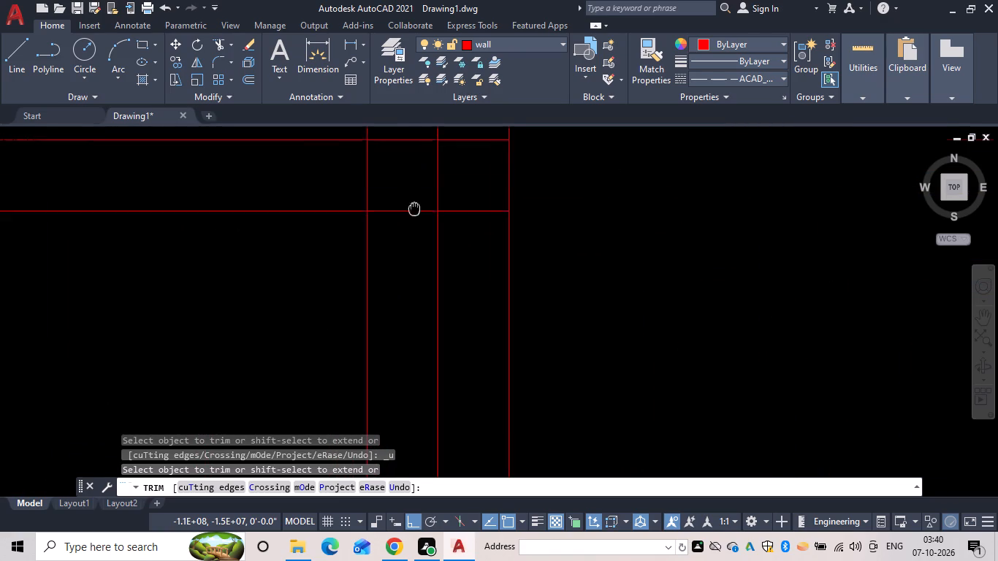
pyautogui.moveTo(413, 218); pyautogui.dragTo(374, 367, button='middle')
pyautogui.moveTo(441, 342); pyautogui.dragTo(395, 286)
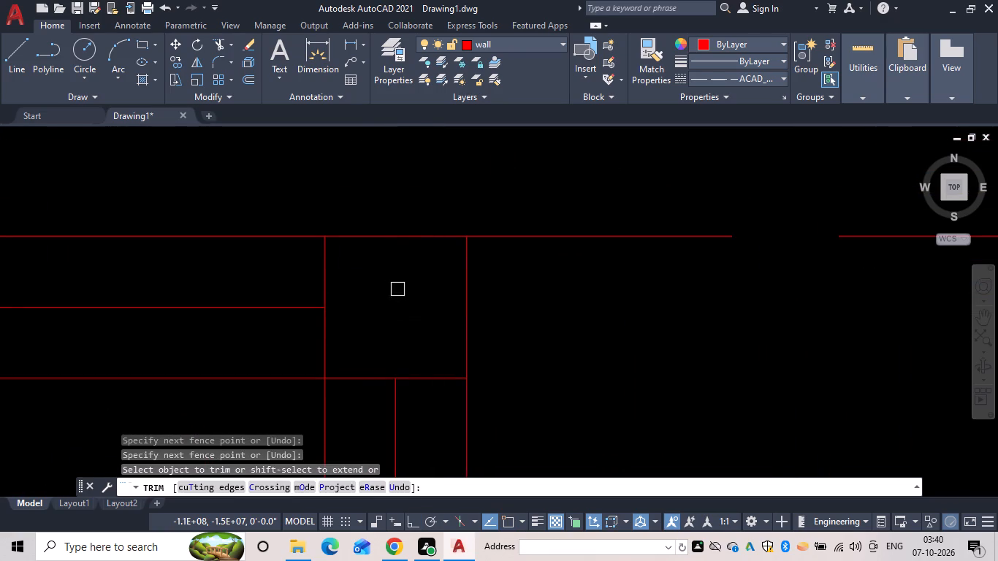
# Trim the centre line out of the 4" segments at the middle and south end of the north room's east wall.
pyautogui.scroll(-4, 409, 331)
pyautogui.scroll(-2, 472, 368)
pyautogui.moveTo(473, 373); pyautogui.dragTo(431, 186, button='middle')
pyautogui.scroll(4, 414, 291)
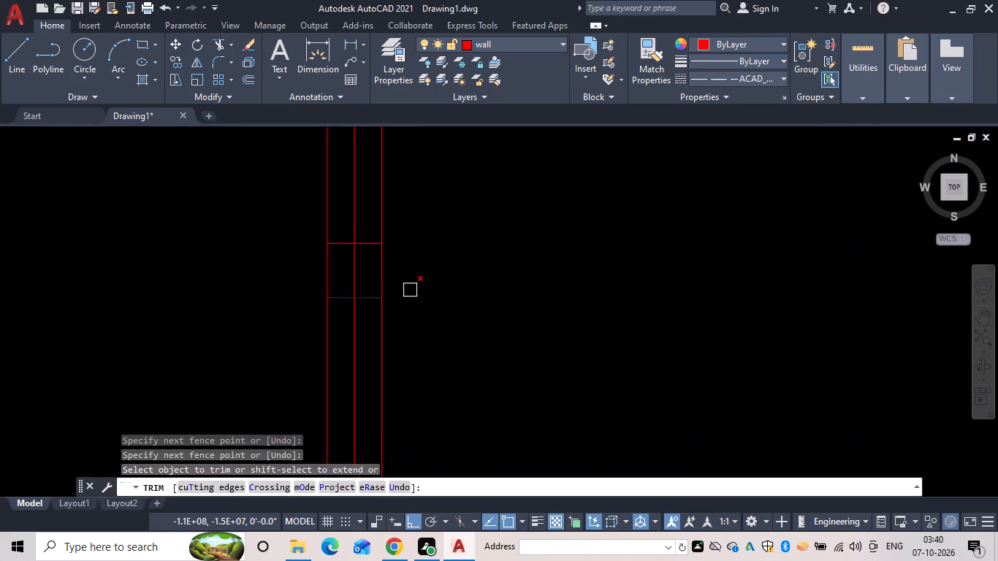
pyautogui.moveTo(365, 272); pyautogui.dragTo(357, 272)
pyautogui.click(354, 272)
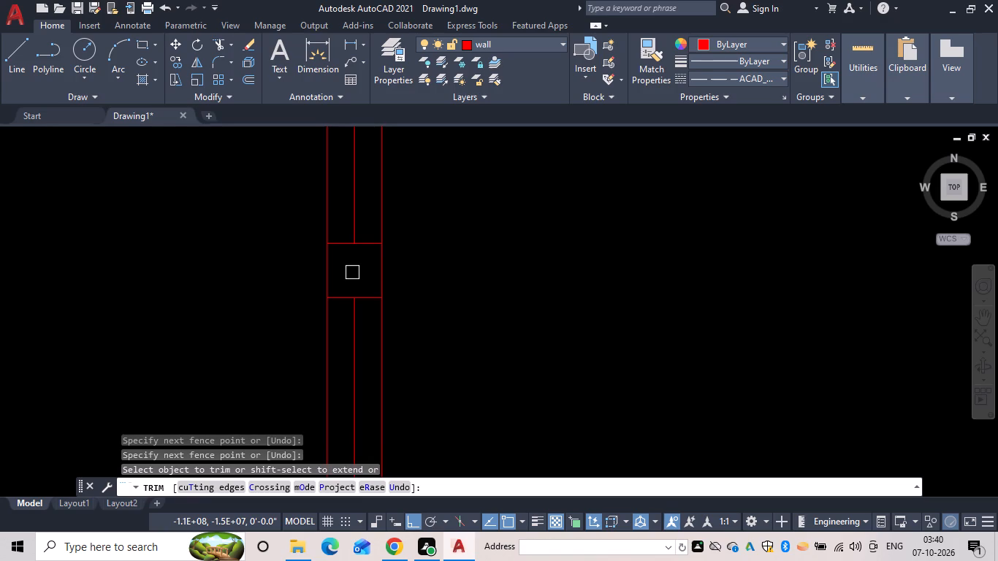
pyautogui.scroll(-2, 482, 298)
pyautogui.moveTo(482, 299); pyautogui.dragTo(500, 181, button='middle')
pyautogui.scroll(-3, 493, 297)
pyautogui.moveTo(493, 302); pyautogui.dragTo(492, 243, button='middle')
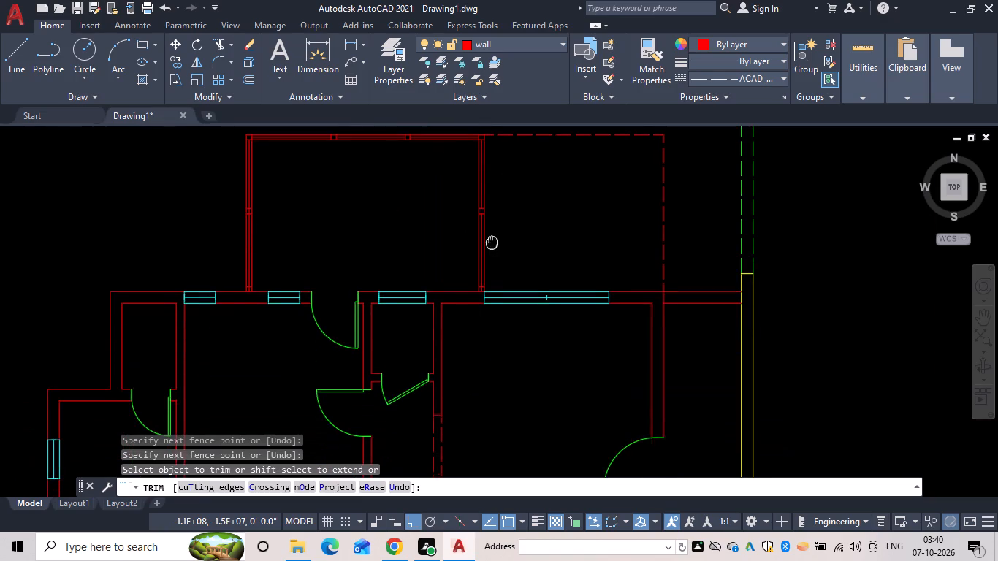
pyautogui.moveTo(492, 243); pyautogui.dragTo(491, 242, button='middle')
pyautogui.scroll(7, 476, 281)
pyautogui.moveTo(500, 328); pyautogui.dragTo(457, 354)
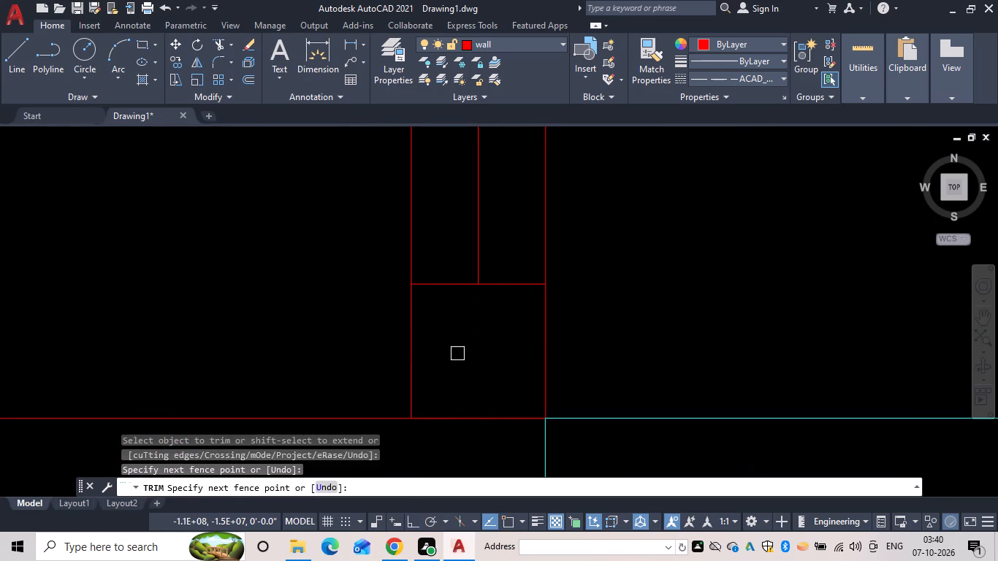
# Trim the centre line out of the 4" segments at the south end and middle of the north room's west wall.
pyautogui.scroll(-4, 452, 355)
pyautogui.scroll(-1, 318, 330)
pyautogui.moveTo(329, 321); pyautogui.dragTo(736, 324, button='middle')
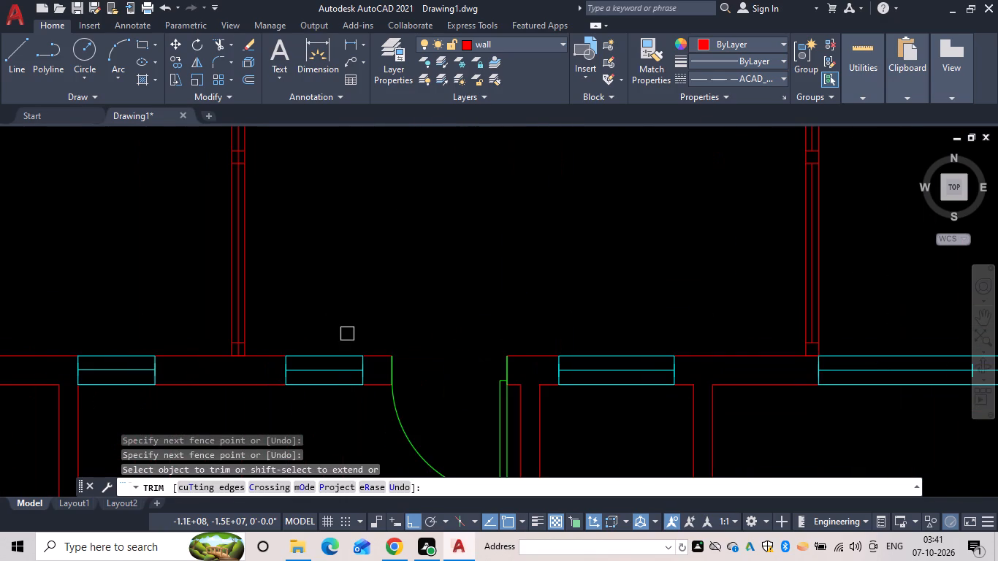
pyautogui.scroll(6, 236, 345)
pyautogui.moveTo(247, 357); pyautogui.dragTo(183, 375)
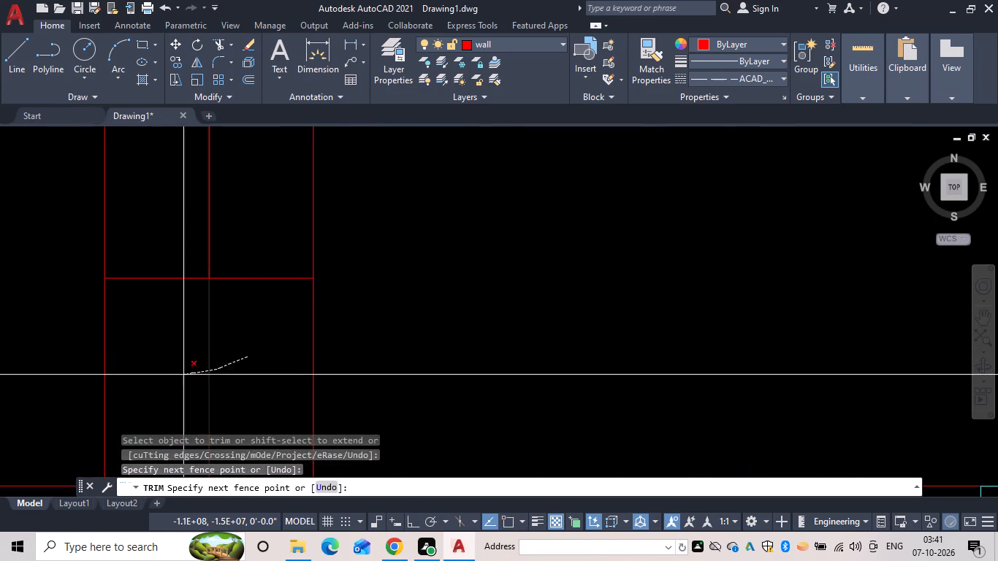
pyautogui.moveTo(183, 375); pyautogui.dragTo(183, 375)
pyautogui.scroll(-5, 197, 370)
pyautogui.moveTo(242, 286); pyautogui.dragTo(286, 460, button='middle')
pyautogui.scroll(3, 237, 248)
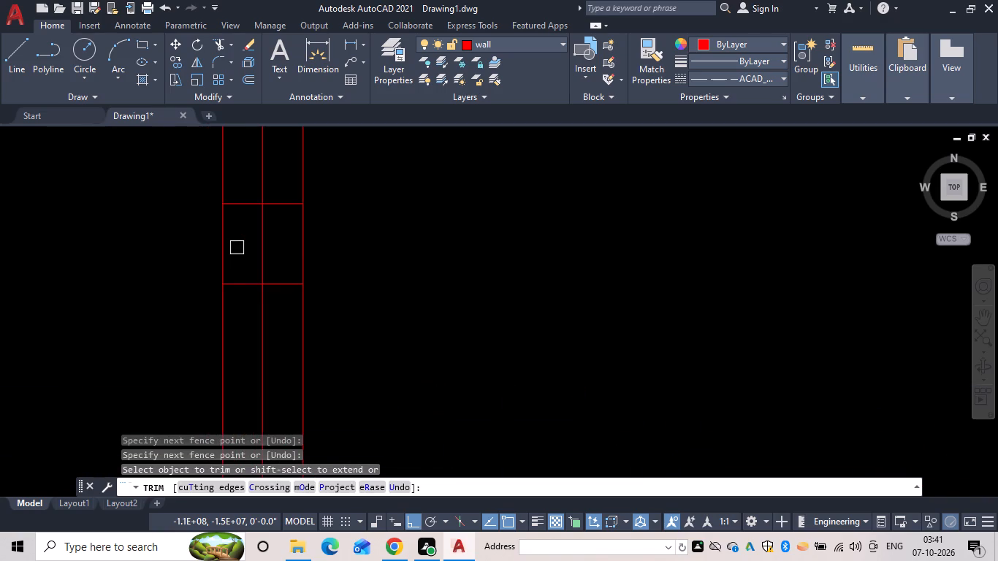
pyautogui.moveTo(237, 248); pyautogui.dragTo(264, 243)
pyautogui.scroll(-4, 332, 227)
pyautogui.moveTo(416, 256); pyautogui.dragTo(419, 365, button='middle')
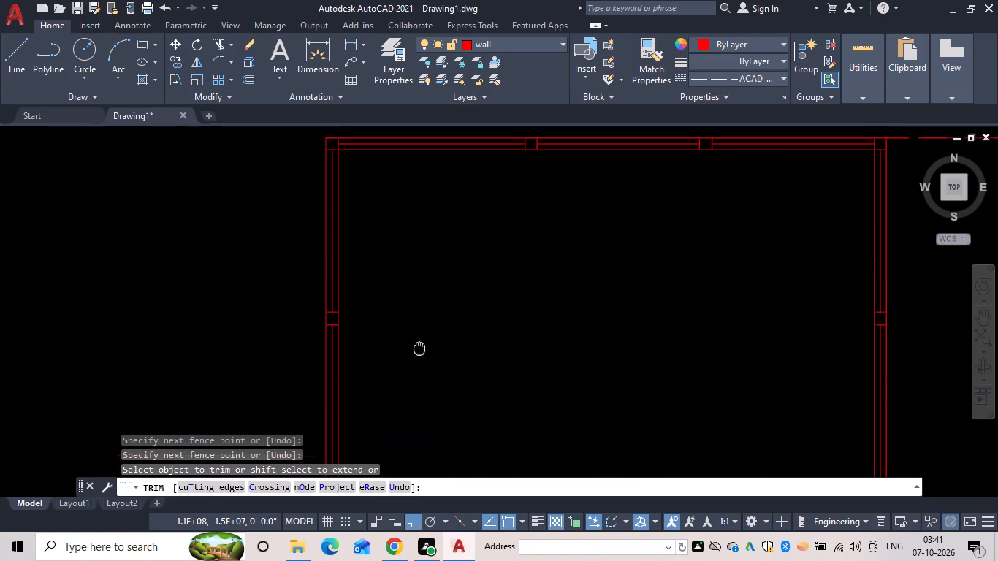
pyautogui.moveTo(419, 365); pyautogui.dragTo(426, 433, button='middle')
pyautogui.scroll(-2, 568, 373)
pyautogui.moveTo(561, 365); pyautogui.dragTo(492, 249, button='middle')
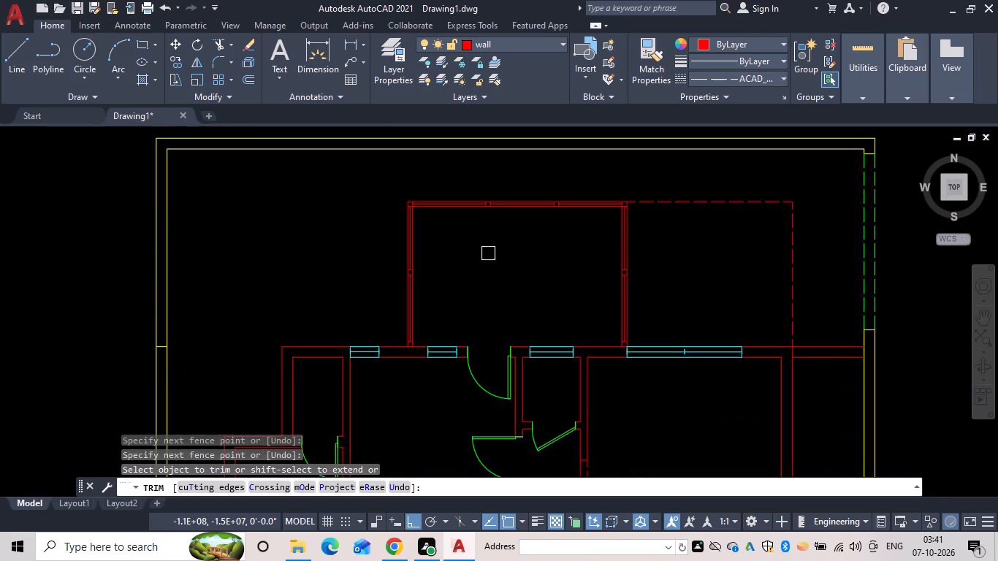
pyautogui.press('Escape')
pyautogui.press('Escape')
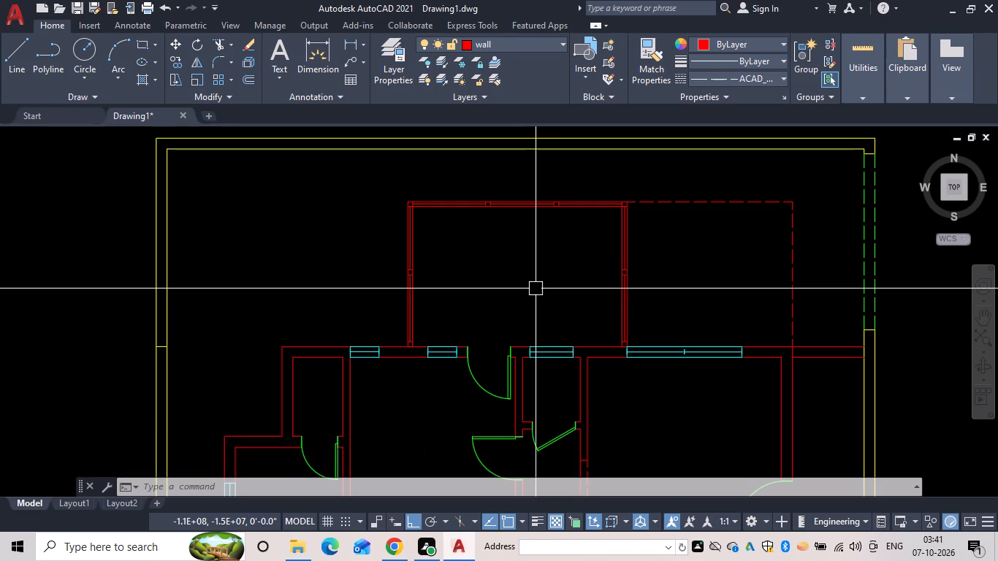
# Select all window blocks similar to the one just west of the north room and open their properties.
pyautogui.scroll(-1, 384, 371)
pyautogui.scroll(3, 362, 373)
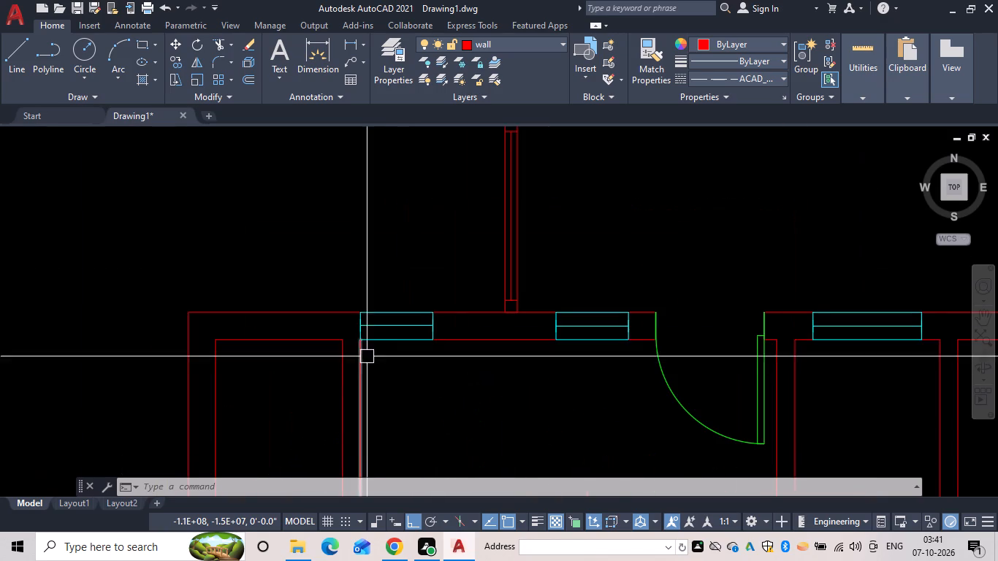
pyautogui.click(403, 329)
pyautogui.rightClick(403, 329)
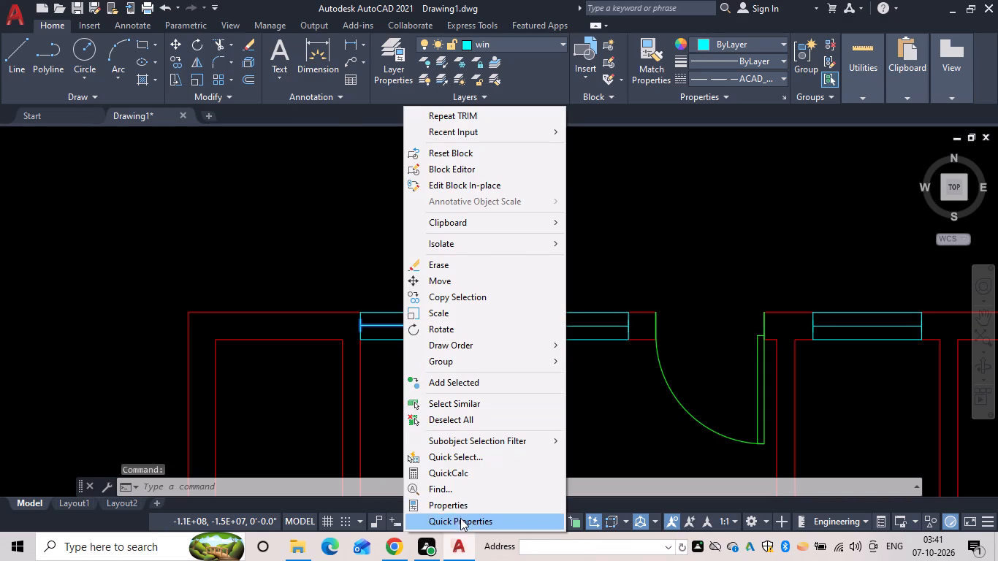
pyautogui.click(462, 405)
pyautogui.rightClick(438, 370)
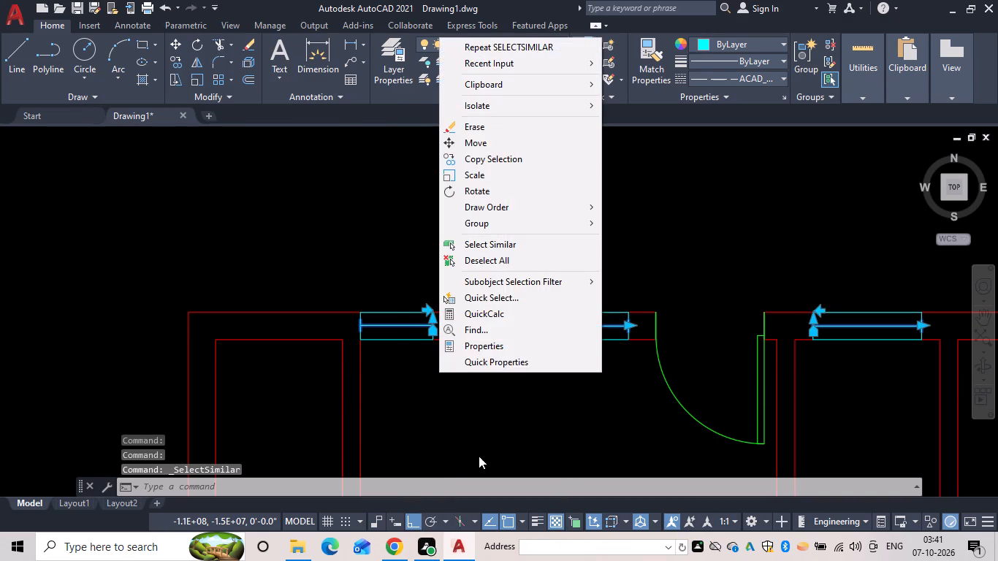
pyautogui.click(492, 350)
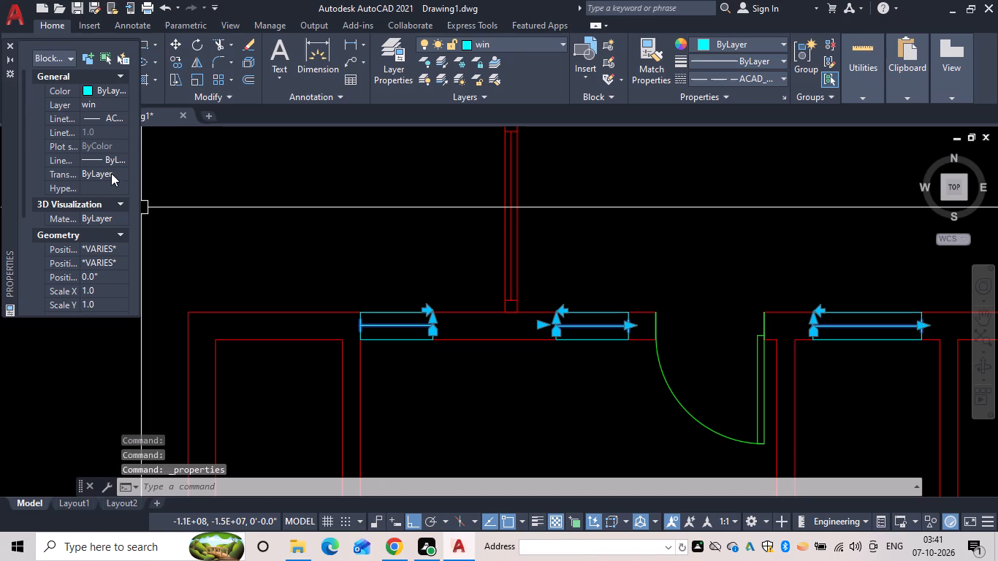
# Examine the general, geometry, scale and custom properties of the selected window blocks.
pyautogui.click(117, 76)
pyautogui.click(118, 75)
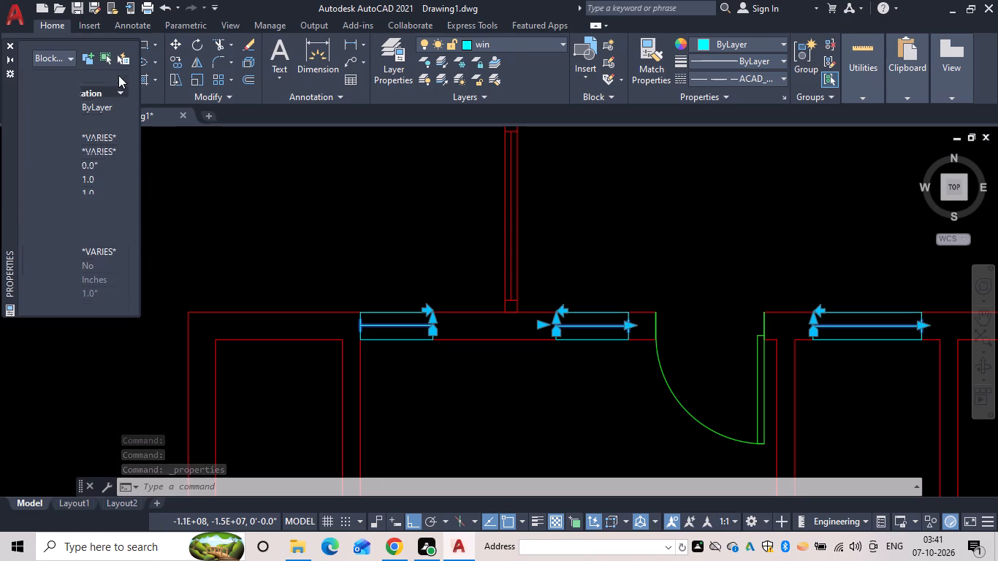
pyautogui.click(124, 202)
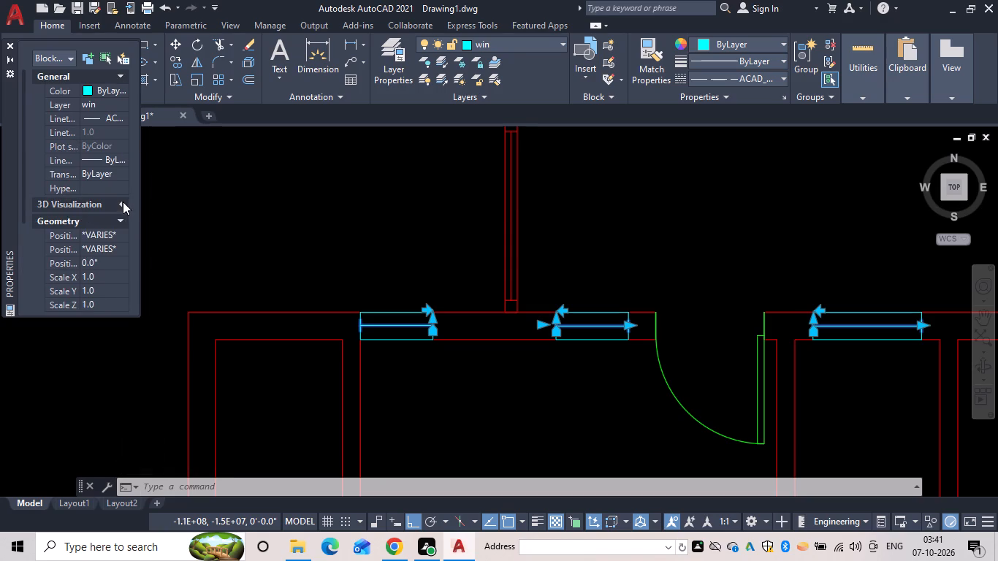
pyautogui.click(123, 202)
pyautogui.doubleClick(121, 234)
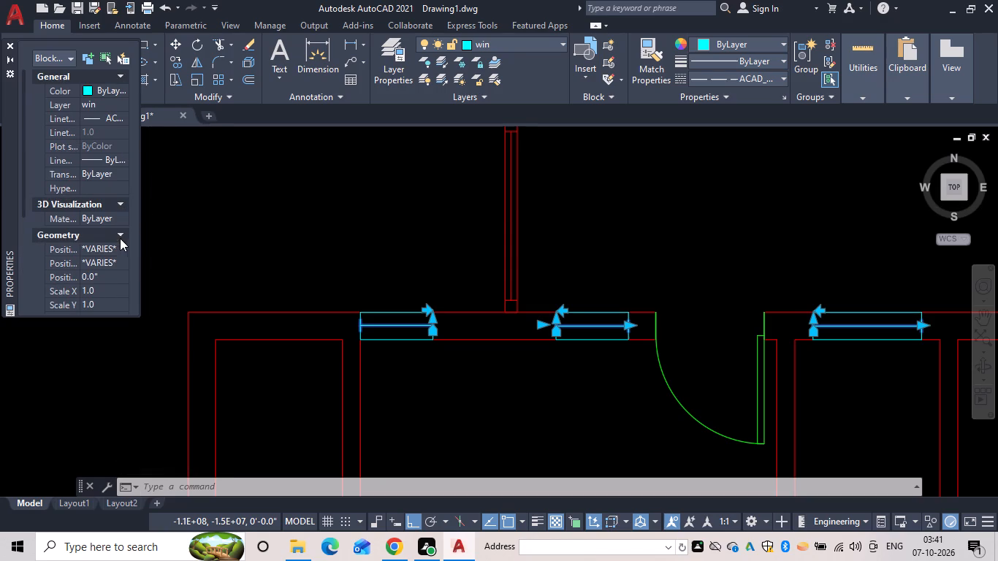
pyautogui.scroll(-1, 109, 296)
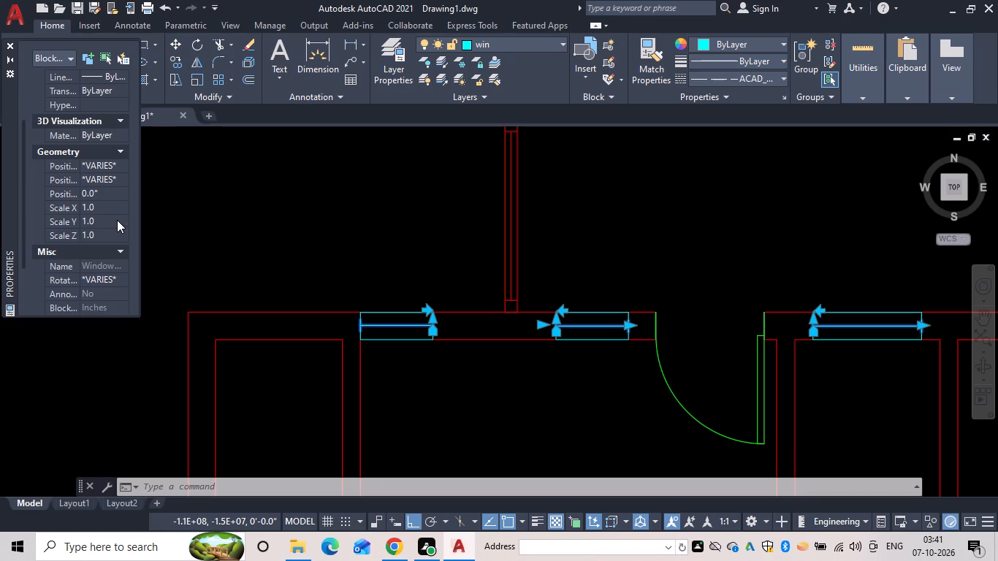
pyautogui.scroll(-1, 110, 244)
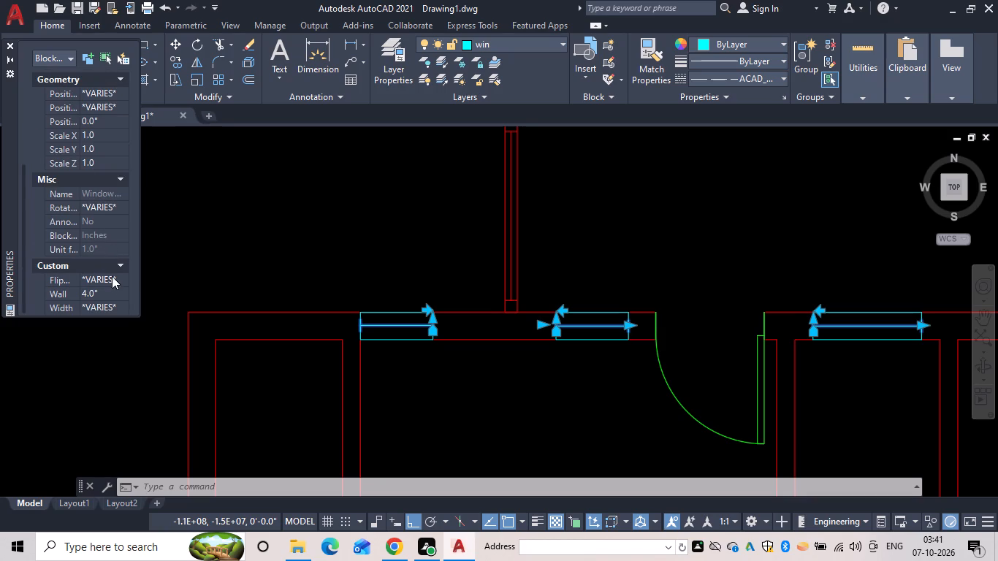
pyautogui.scroll(-3, 114, 304)
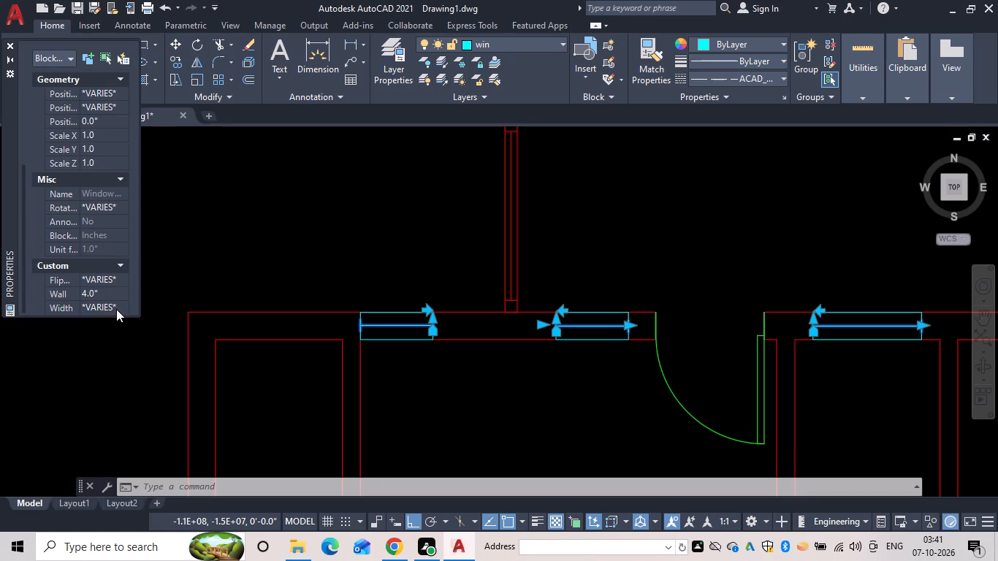
pyautogui.click(116, 309)
pyautogui.click(122, 309)
pyautogui.click(122, 309)
pyautogui.scroll(1, 115, 205)
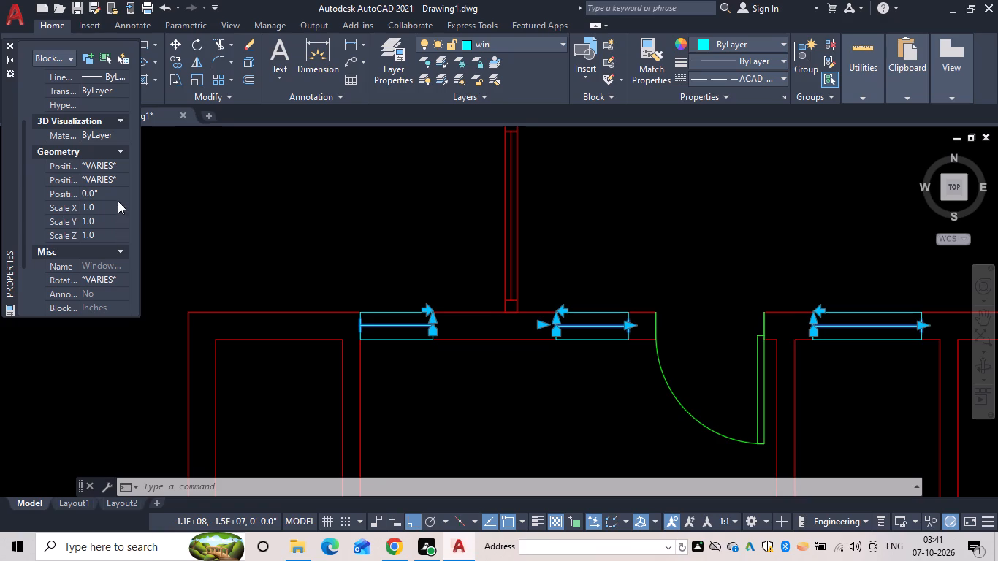
pyautogui.click(123, 235)
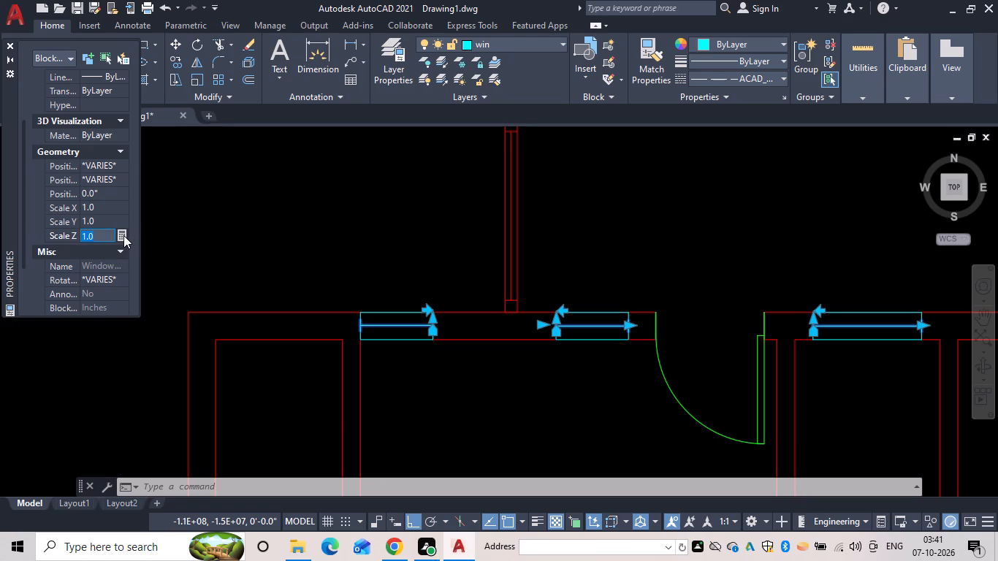
pyautogui.click(121, 236)
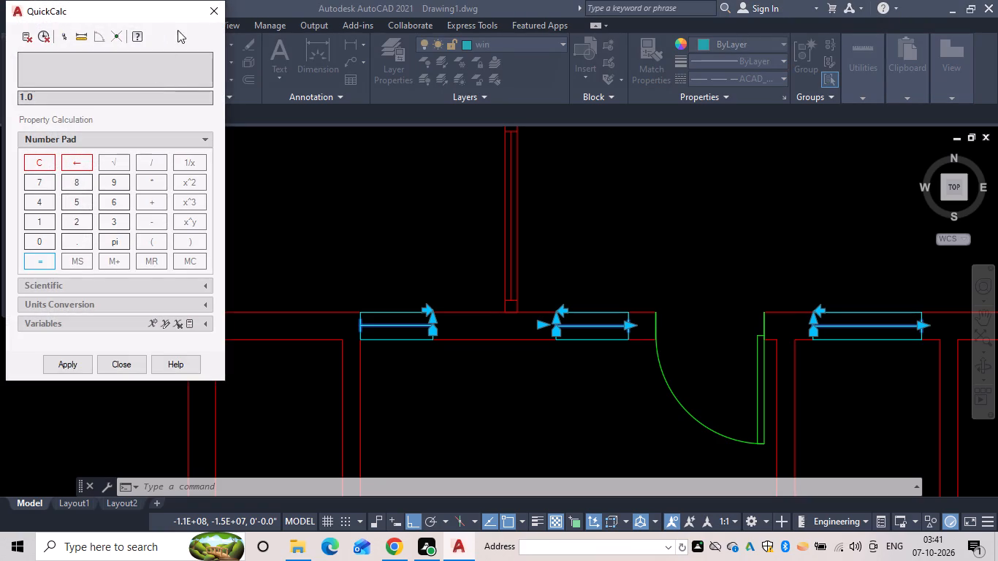
pyautogui.click(209, 12)
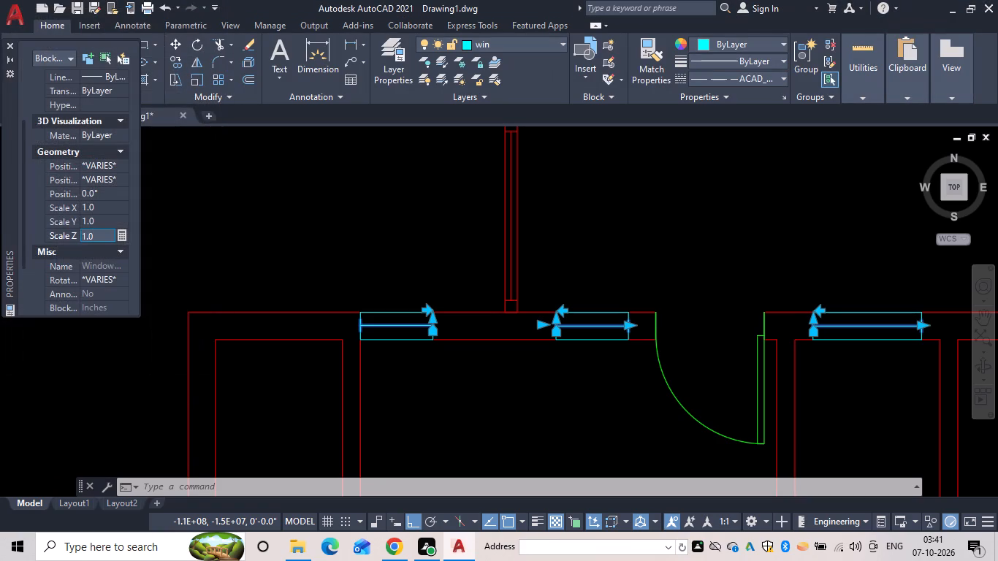
pyautogui.click(126, 220)
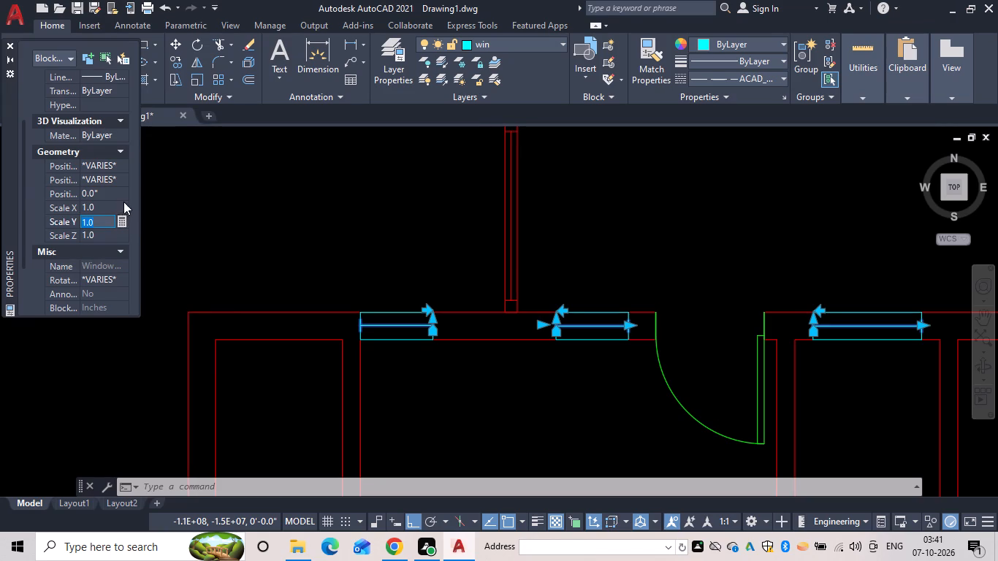
pyautogui.click(123, 202)
pyautogui.click(123, 195)
pyautogui.click(123, 178)
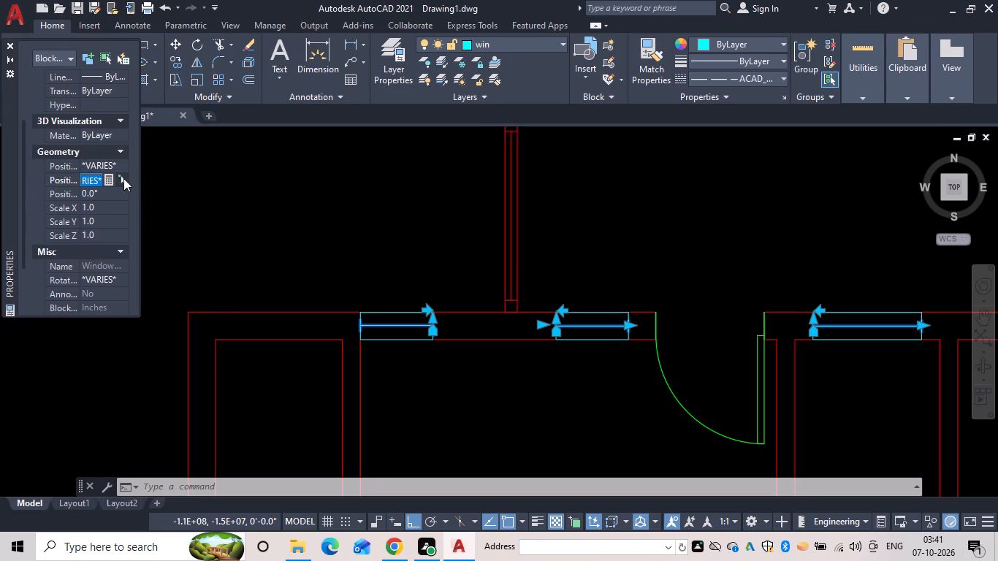
pyautogui.scroll(1, 118, 137)
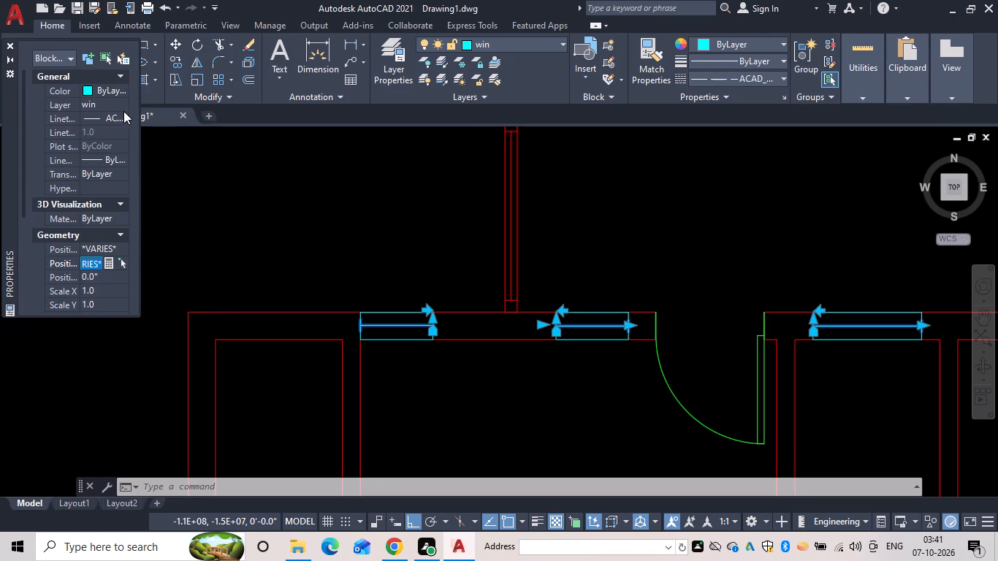
# Set the linetype of the selected window blocks to Continuous.
pyautogui.click(125, 117)
pyautogui.click(125, 119)
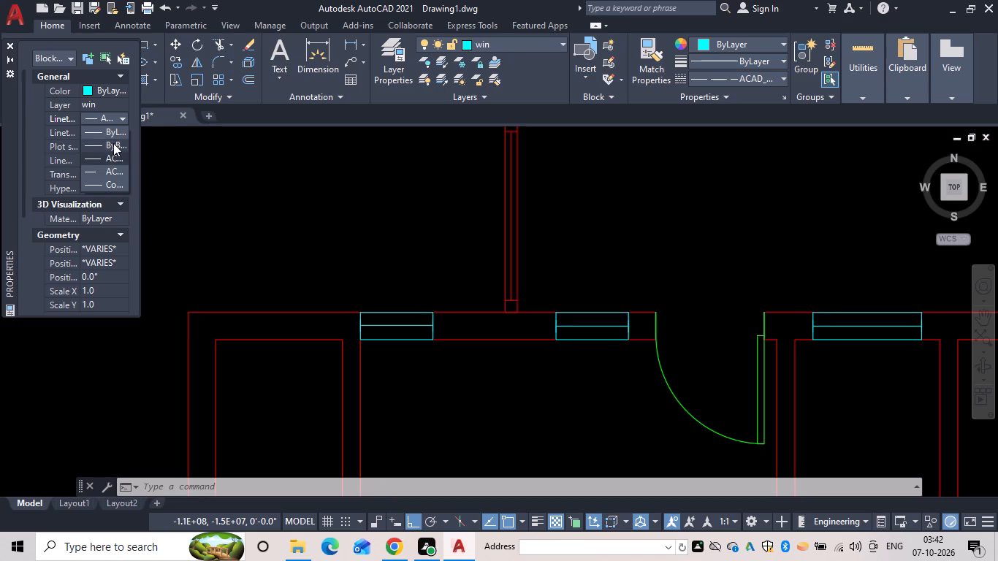
pyautogui.click(110, 178)
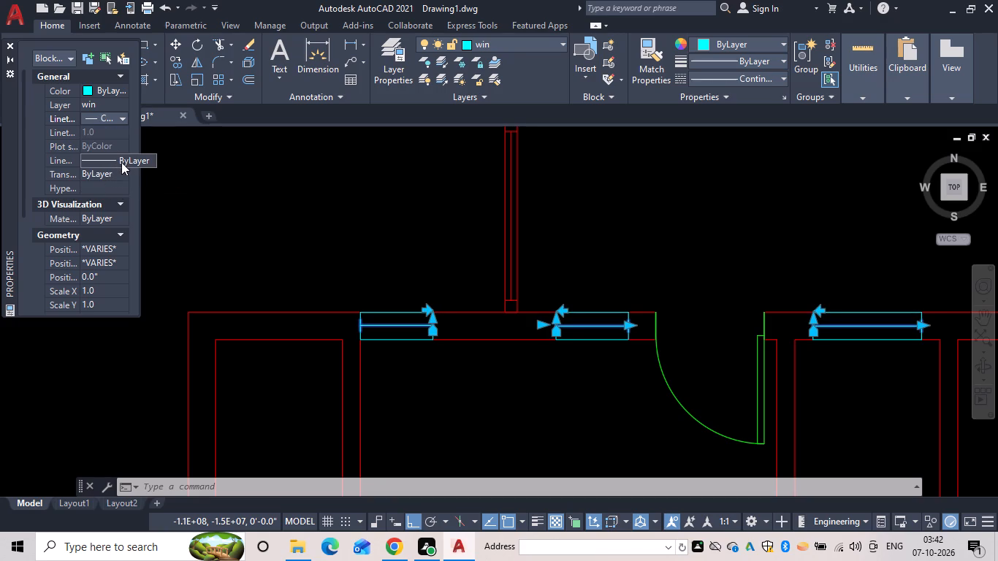
# Set the lineweight of the selected window blocks to 0.60 mm and clear the selection.
pyautogui.click(124, 161)
pyautogui.click(124, 161)
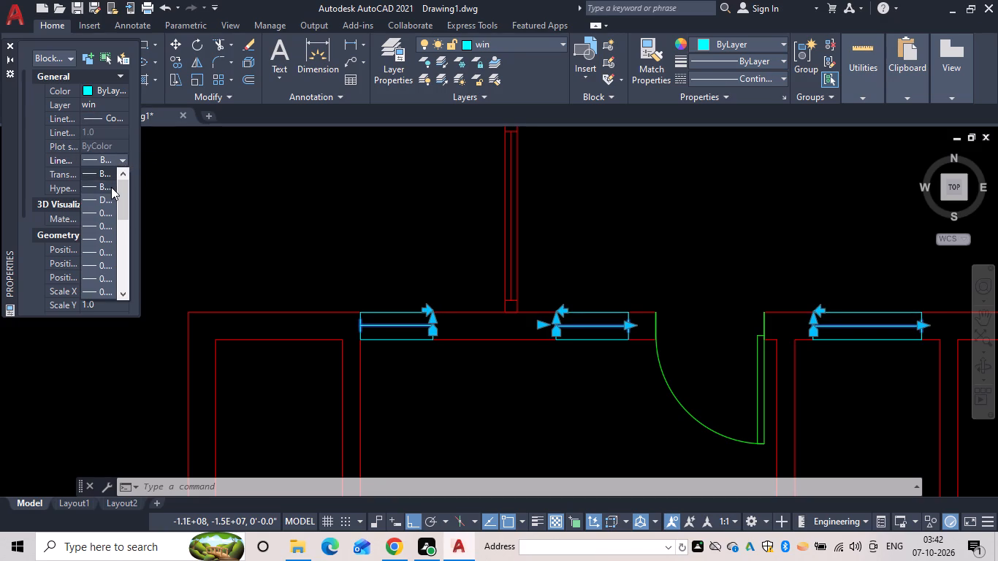
pyautogui.scroll(-4, 107, 231)
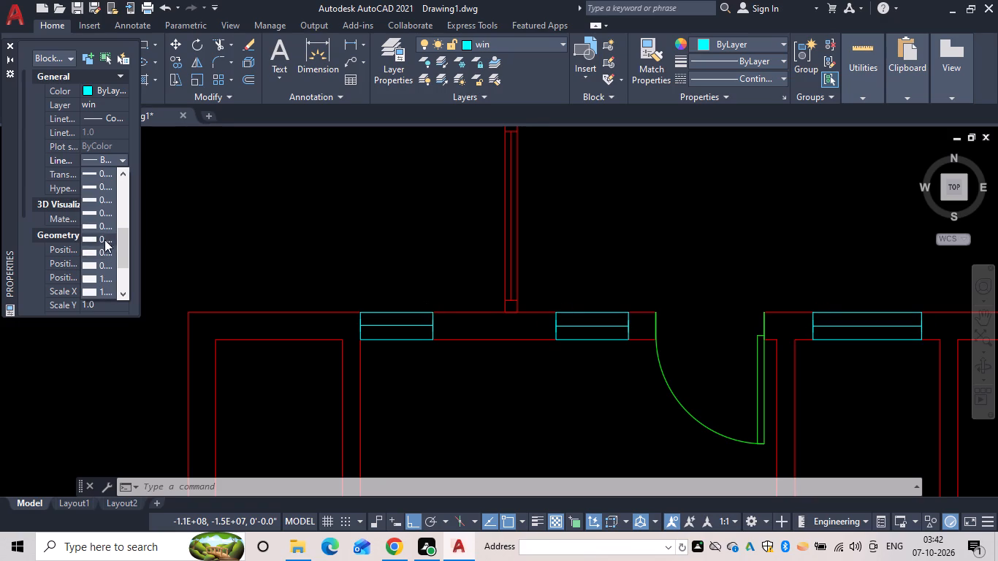
pyautogui.scroll(-1, 104, 236)
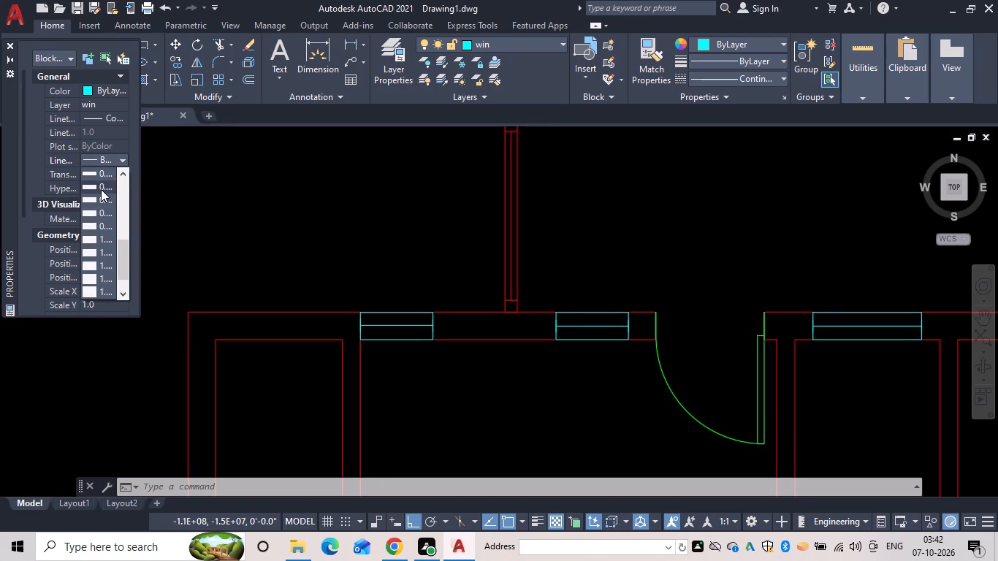
pyautogui.click(101, 189)
pyautogui.click(239, 232)
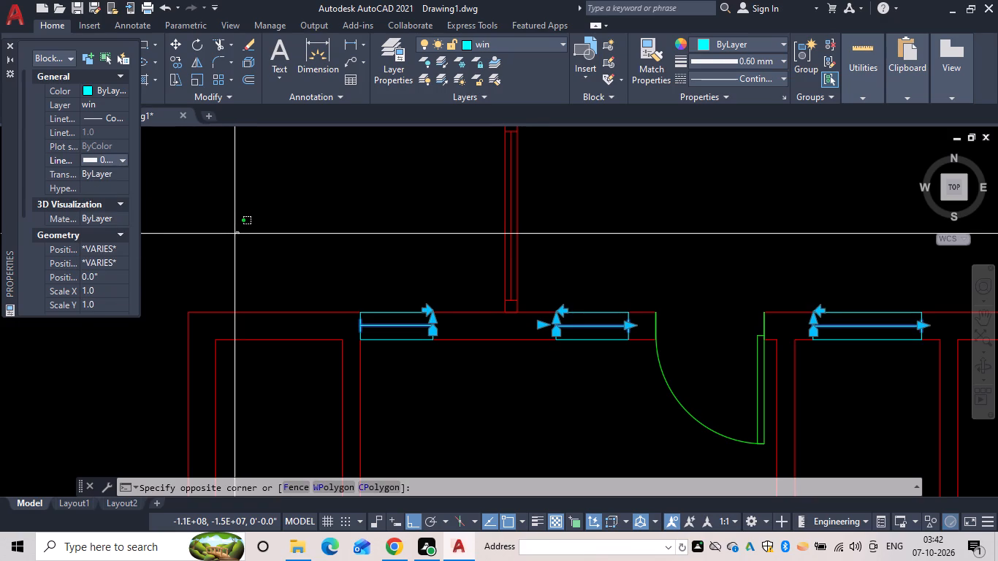
pyautogui.press('Escape')
pyautogui.press('Escape')
pyautogui.press('Escape')
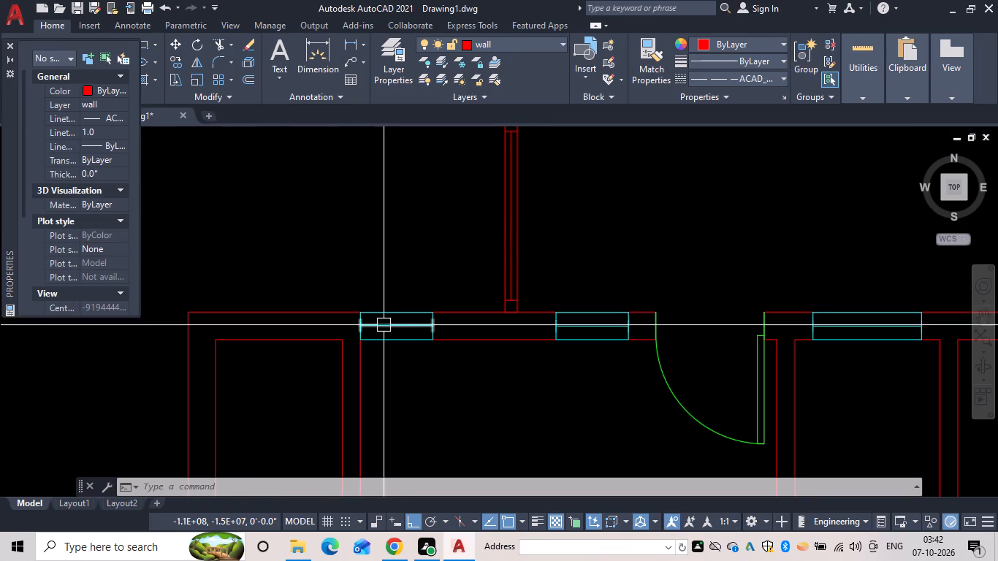
# Set the lineweight of the window block just west of the north room to 1.00 mm.
pyautogui.scroll(3, 401, 330)
pyautogui.click(405, 313)
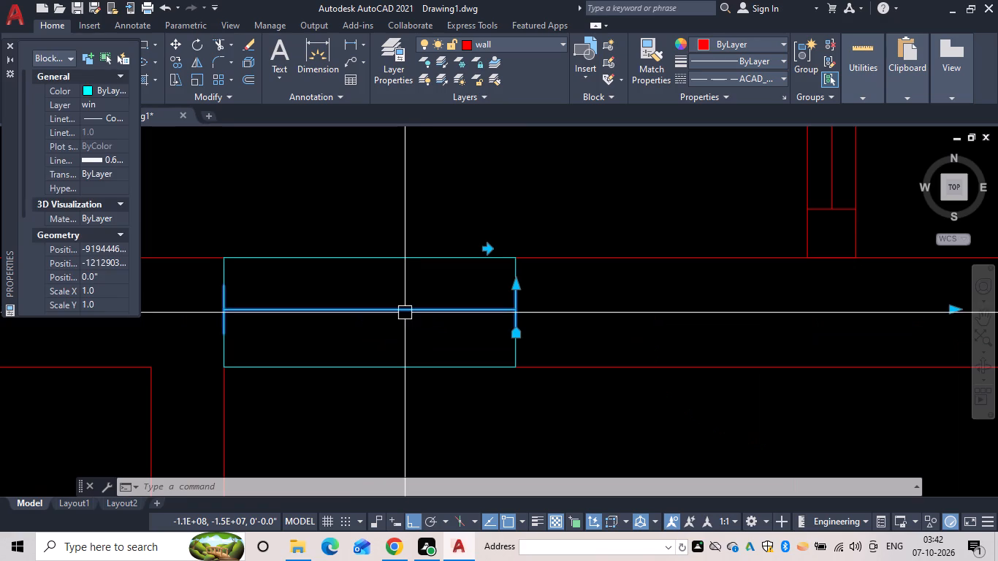
pyautogui.rightClick(391, 273)
pyautogui.click(478, 503)
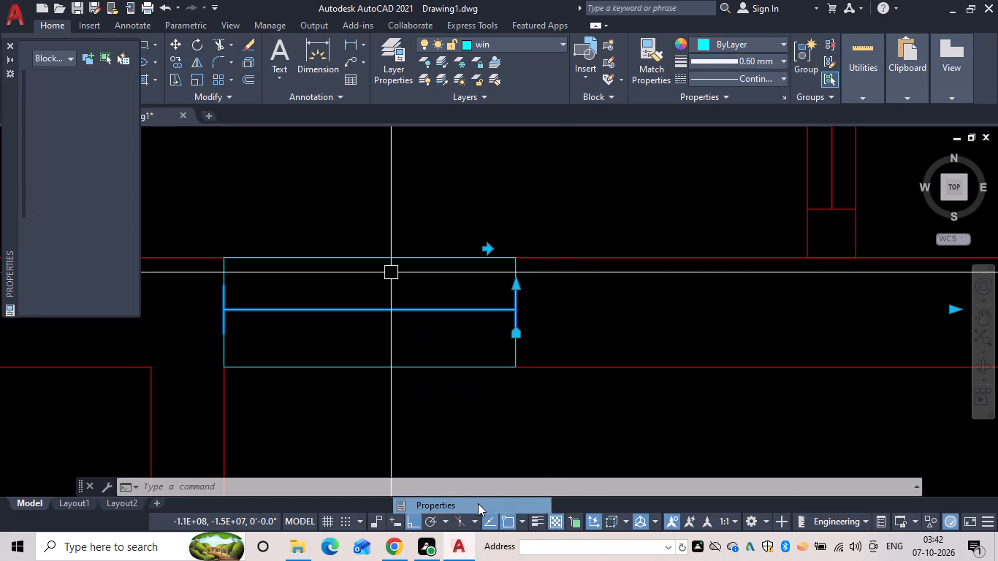
pyautogui.click(110, 157)
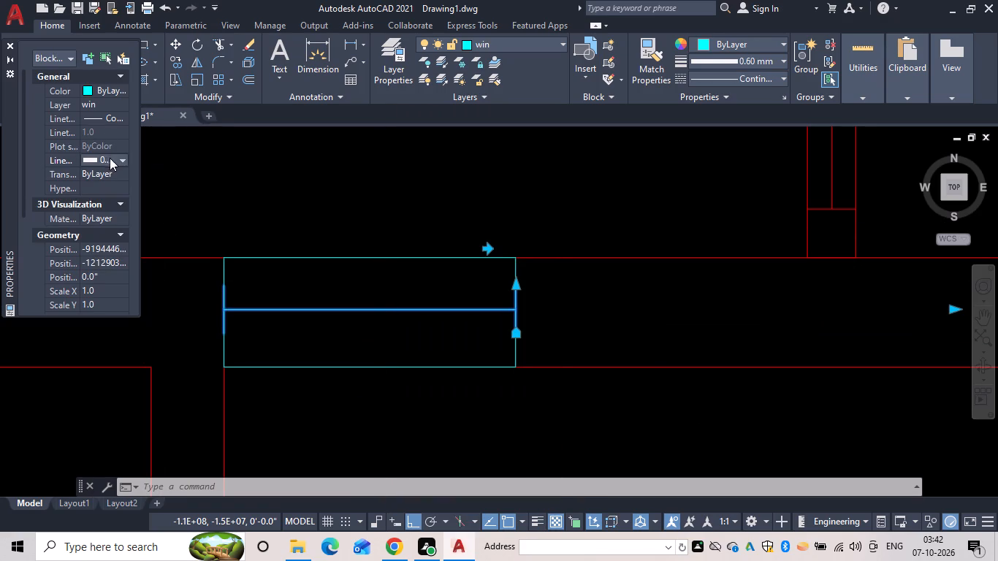
pyautogui.click(117, 159)
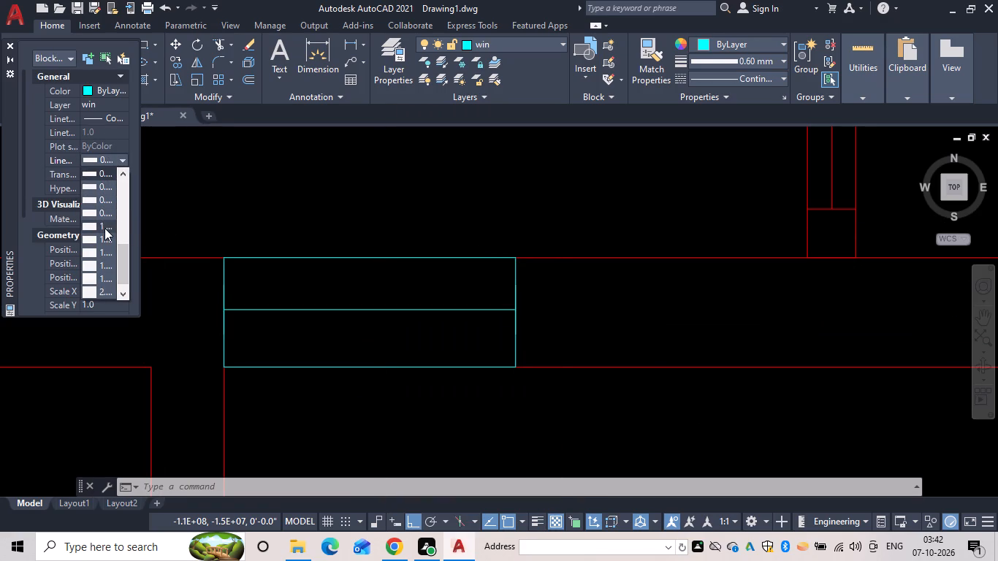
pyautogui.click(104, 228)
pyautogui.press('Escape')
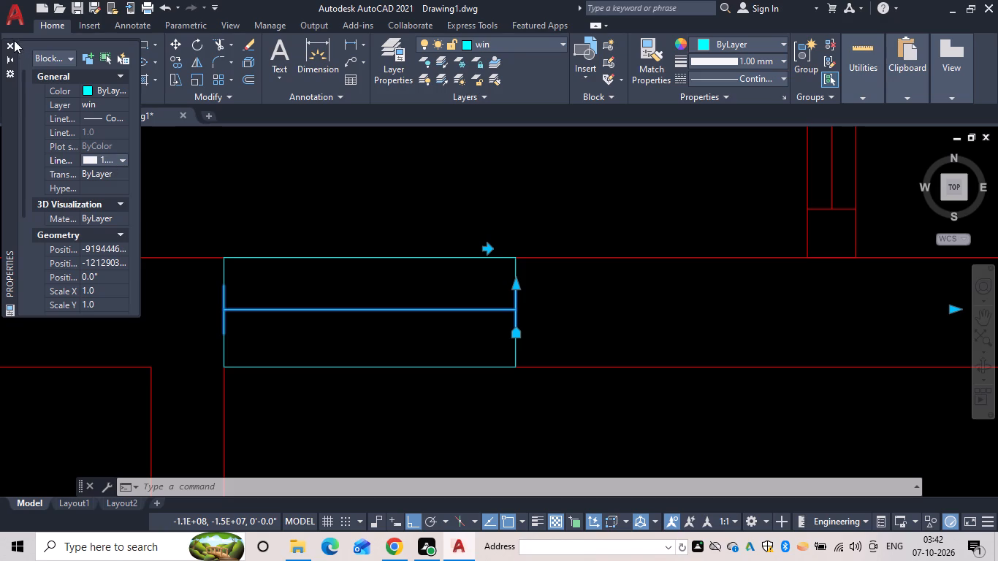
pyautogui.click(9, 41)
pyautogui.press('Escape')
pyautogui.press('Escape')
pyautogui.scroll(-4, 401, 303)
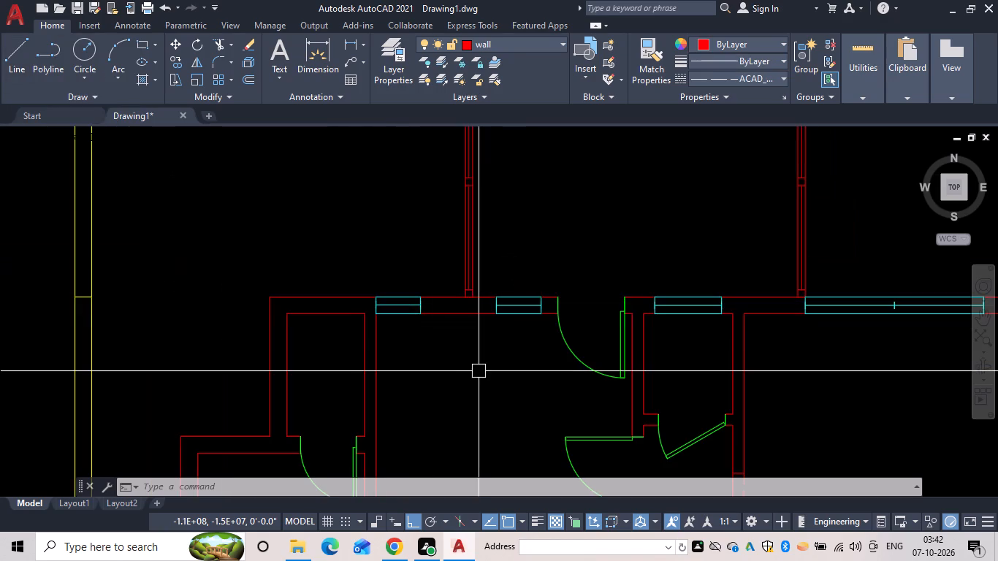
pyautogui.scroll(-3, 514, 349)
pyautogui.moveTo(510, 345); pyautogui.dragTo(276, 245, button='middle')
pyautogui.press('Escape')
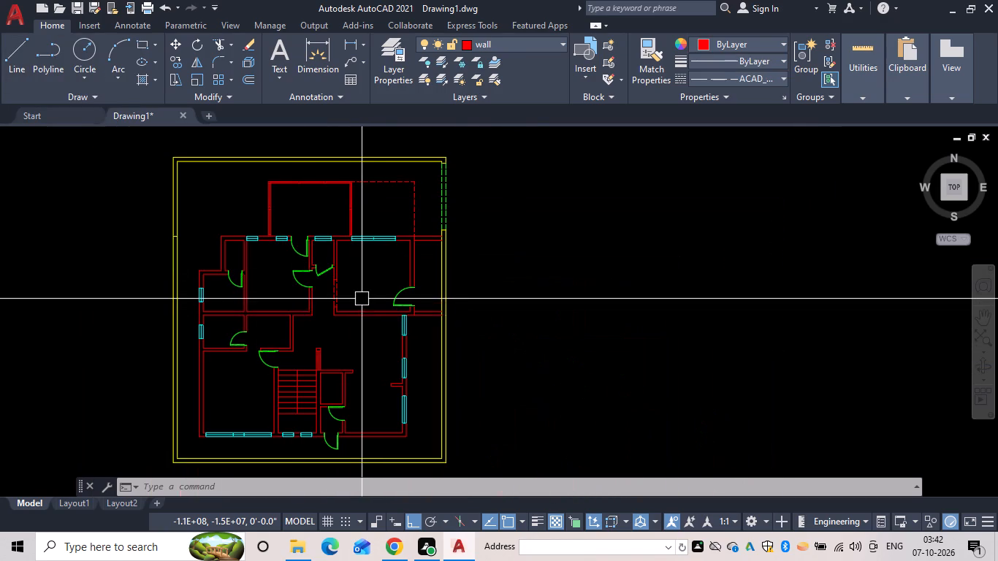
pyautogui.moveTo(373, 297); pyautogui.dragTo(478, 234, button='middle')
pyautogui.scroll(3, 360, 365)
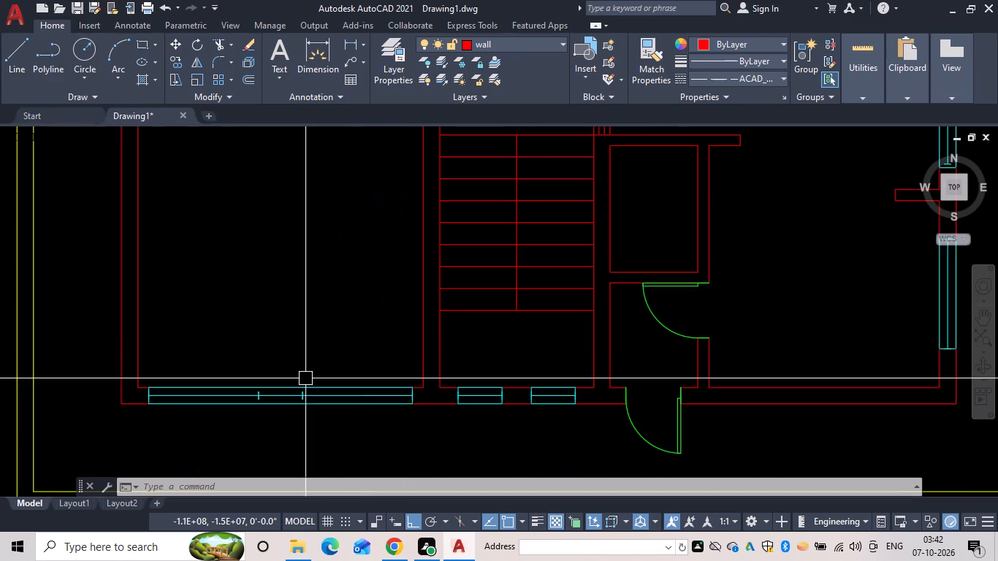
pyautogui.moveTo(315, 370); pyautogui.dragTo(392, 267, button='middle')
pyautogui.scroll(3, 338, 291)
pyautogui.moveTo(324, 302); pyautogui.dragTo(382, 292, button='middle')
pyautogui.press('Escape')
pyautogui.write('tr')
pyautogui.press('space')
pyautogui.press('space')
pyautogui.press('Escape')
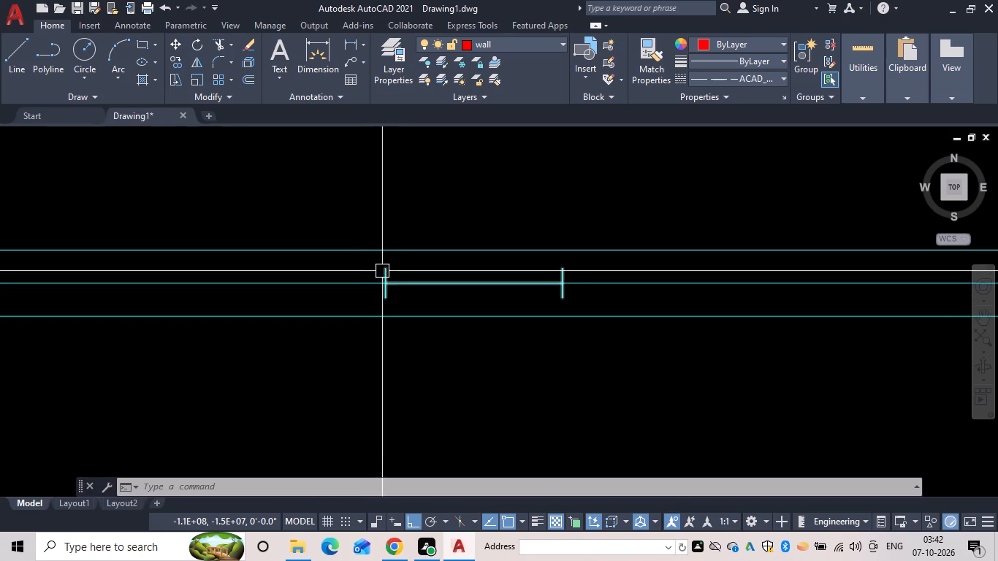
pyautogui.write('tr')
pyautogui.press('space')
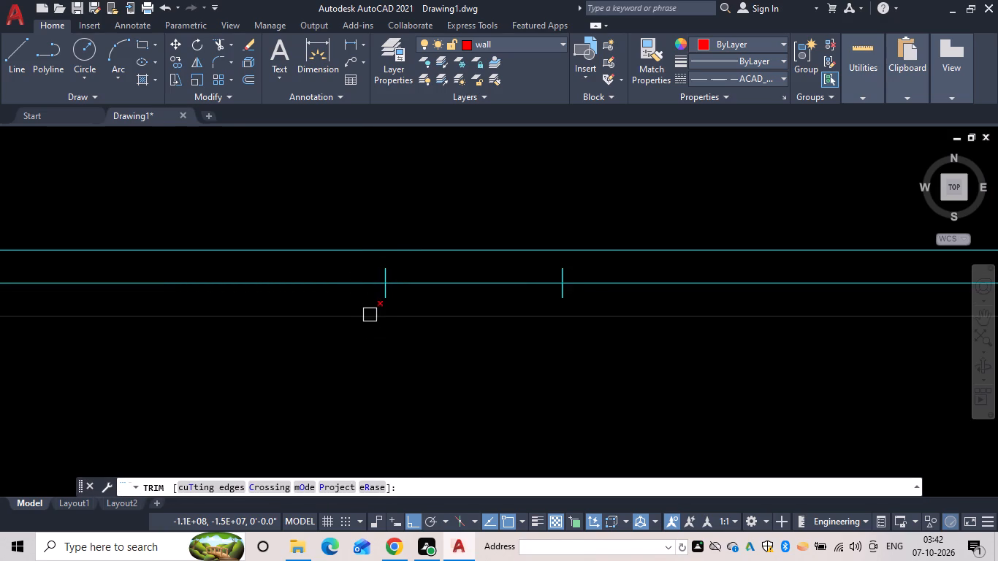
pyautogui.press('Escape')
# Set the lineweight of the southernmost window block on the house's east wall to ByLayer.
pyautogui.scroll(-4, 391, 333)
pyautogui.scroll(-3, 502, 294)
pyautogui.moveTo(501, 286); pyautogui.dragTo(491, 300, button='middle')
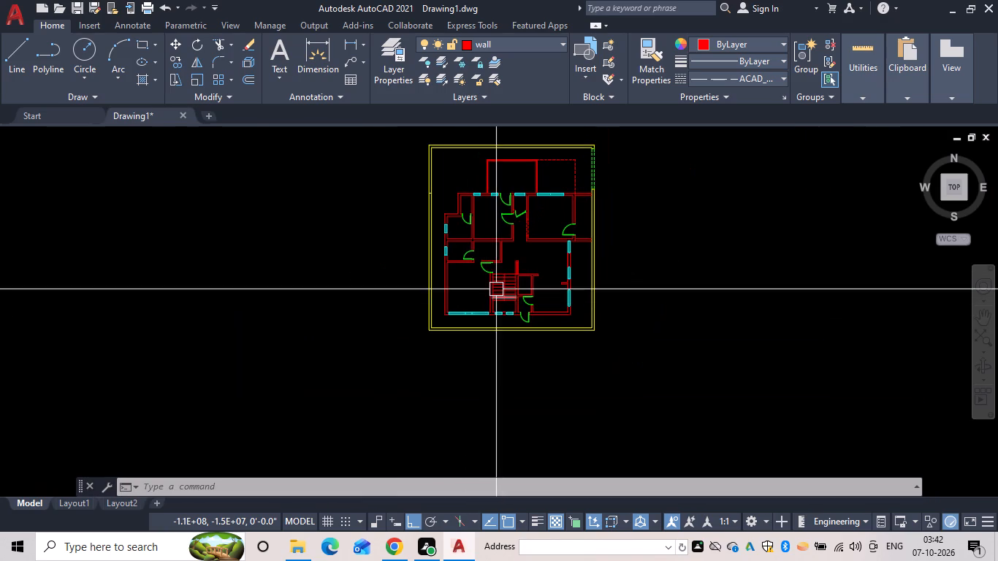
pyautogui.scroll(5, 576, 293)
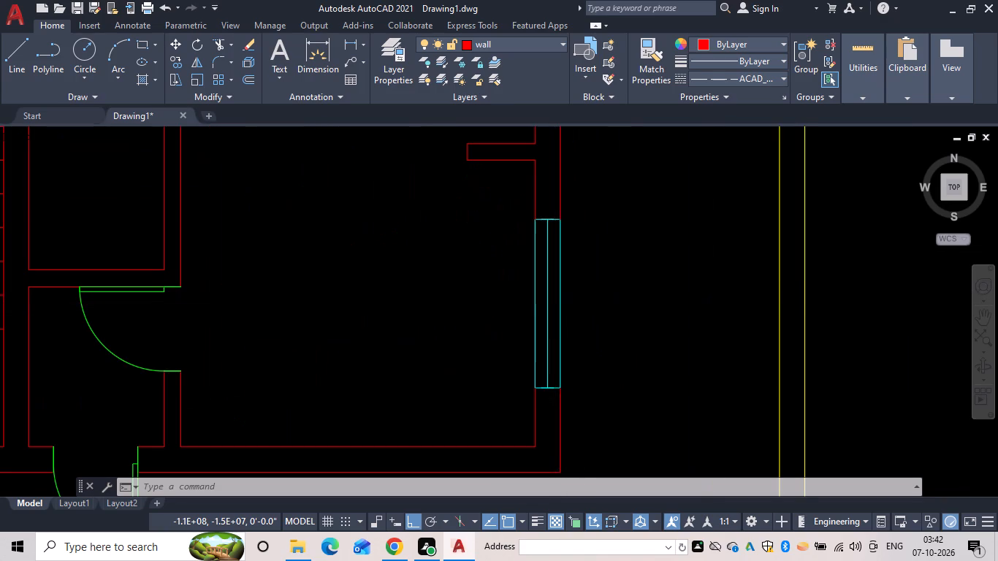
pyautogui.click(547, 304)
pyautogui.rightClick(547, 304)
pyautogui.click(630, 504)
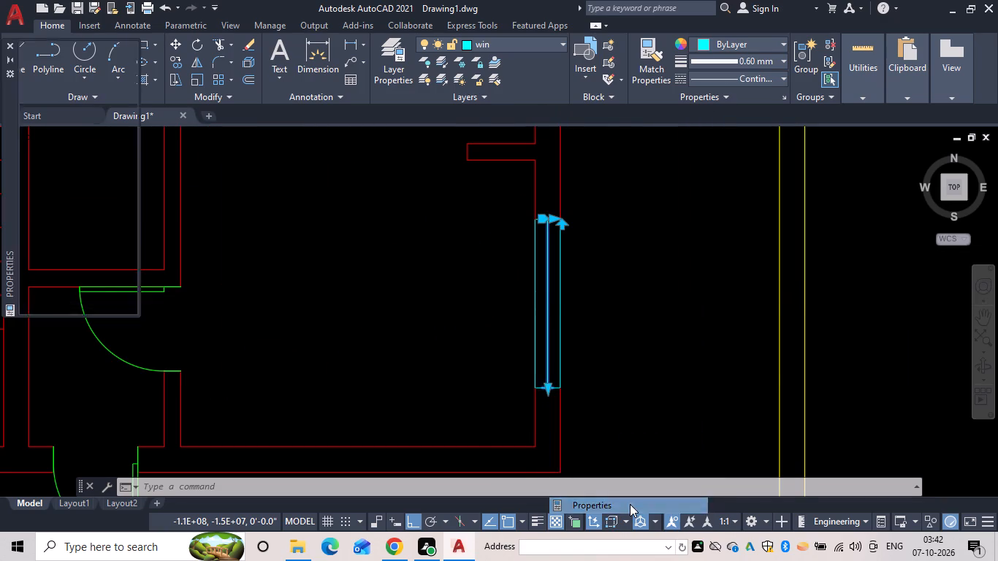
pyautogui.click(110, 160)
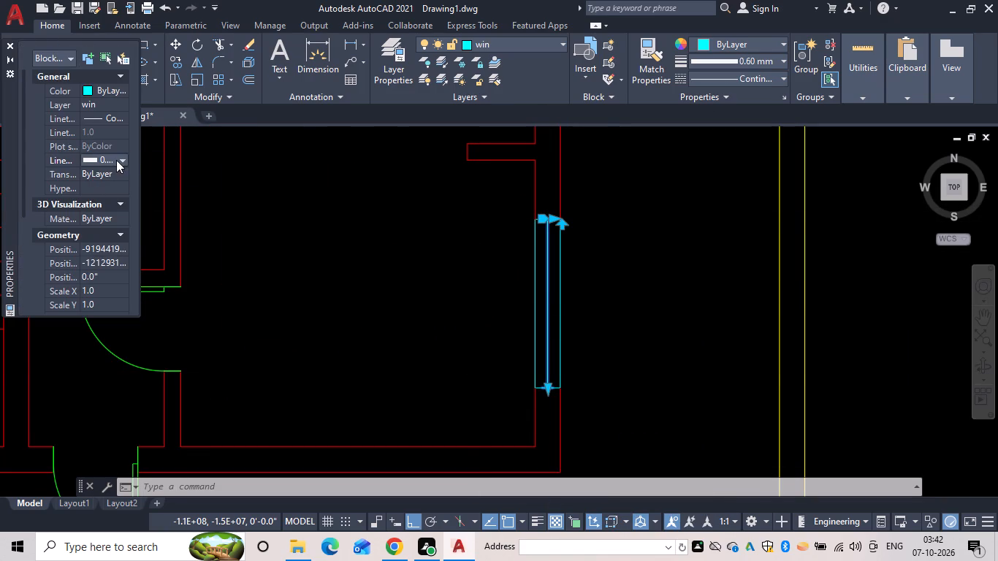
pyautogui.click(117, 159)
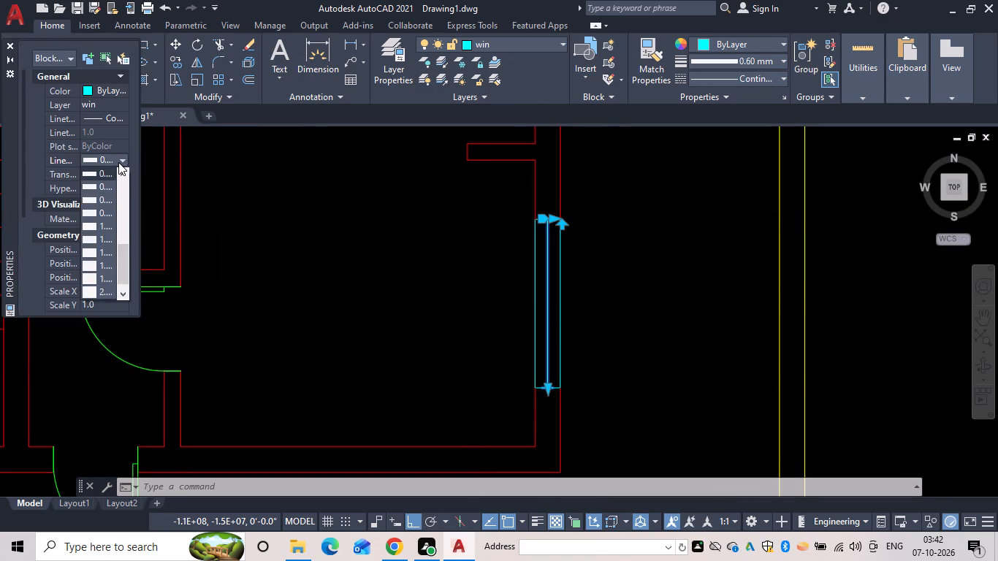
pyautogui.scroll(7, 123, 183)
pyautogui.click(102, 174)
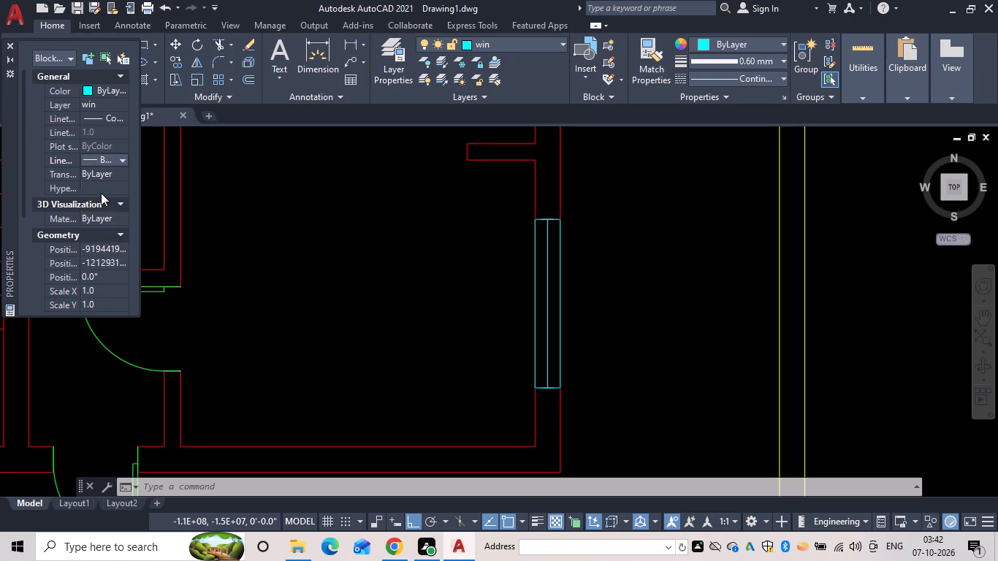
pyautogui.click(100, 204)
pyautogui.press('Escape')
pyautogui.press('Escape')
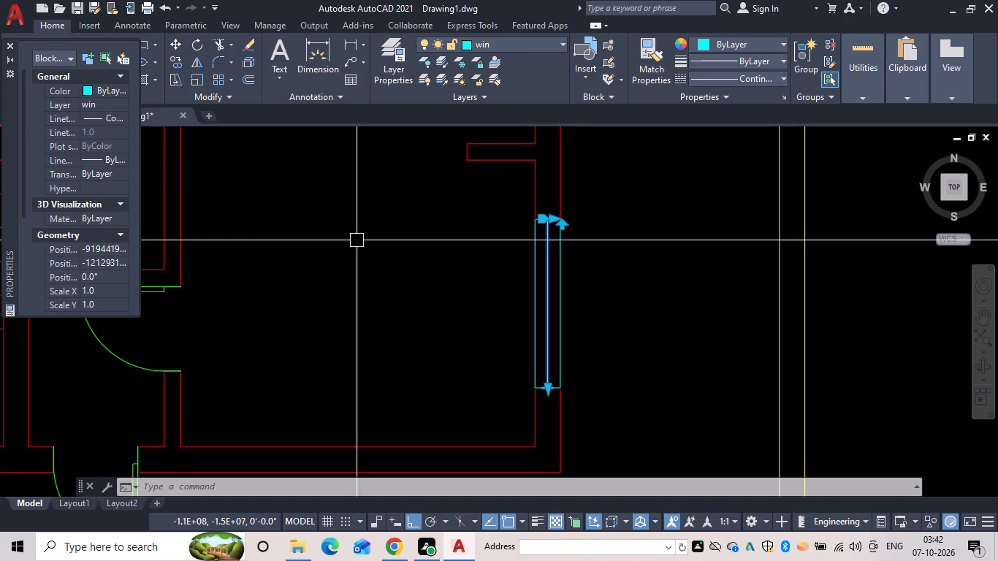
pyautogui.press('Escape')
# Set the linetype scale to 40 with nothing selected and close the properties.
pyautogui.click(107, 133)
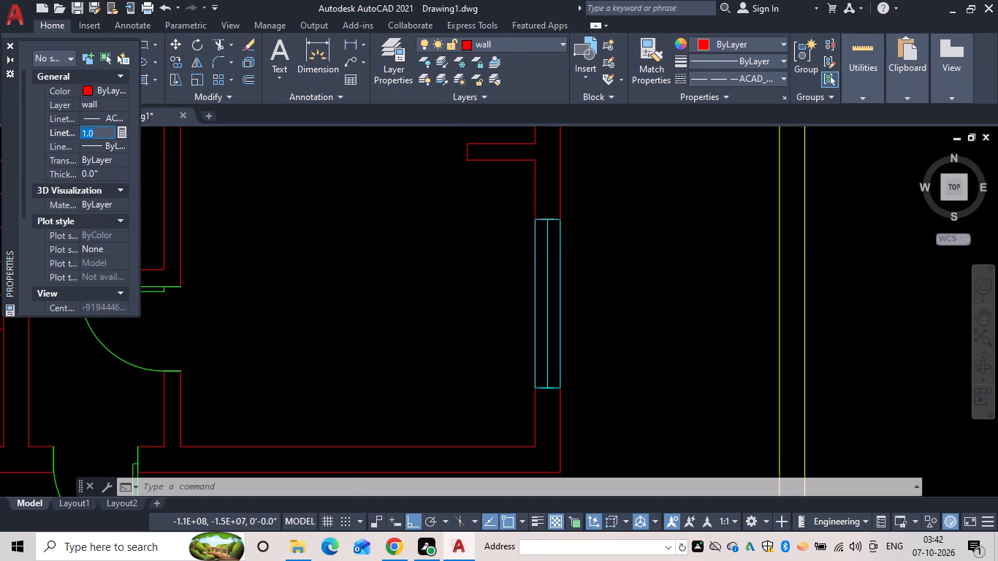
pyautogui.press('BackSpace')
pyautogui.write('40')
pyautogui.press('Return')
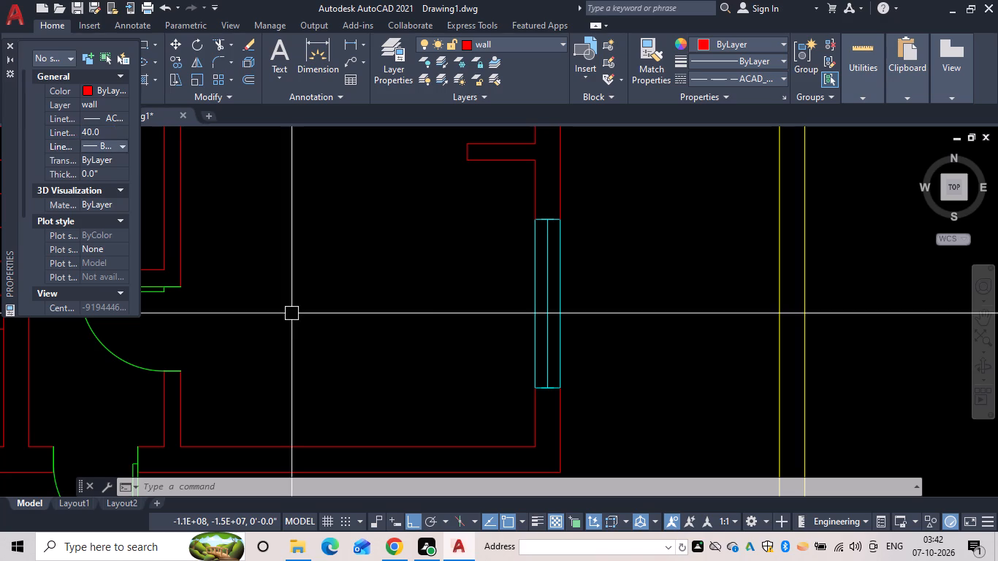
pyautogui.click(11, 40)
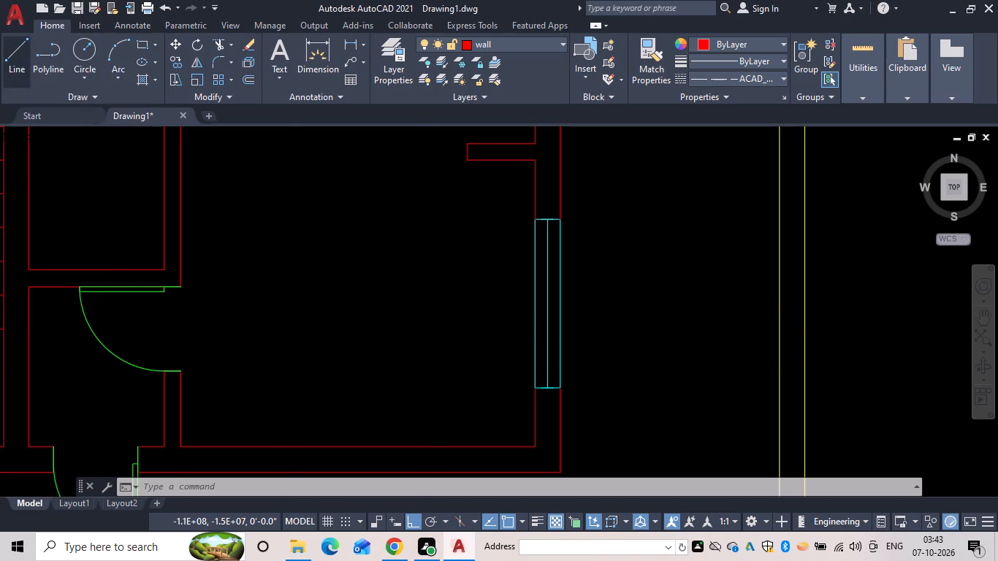
# Examine the window blocks and surrounding walls across the floor plan.
pyautogui.scroll(-3, 549, 345)
pyautogui.scroll(3, 552, 364)
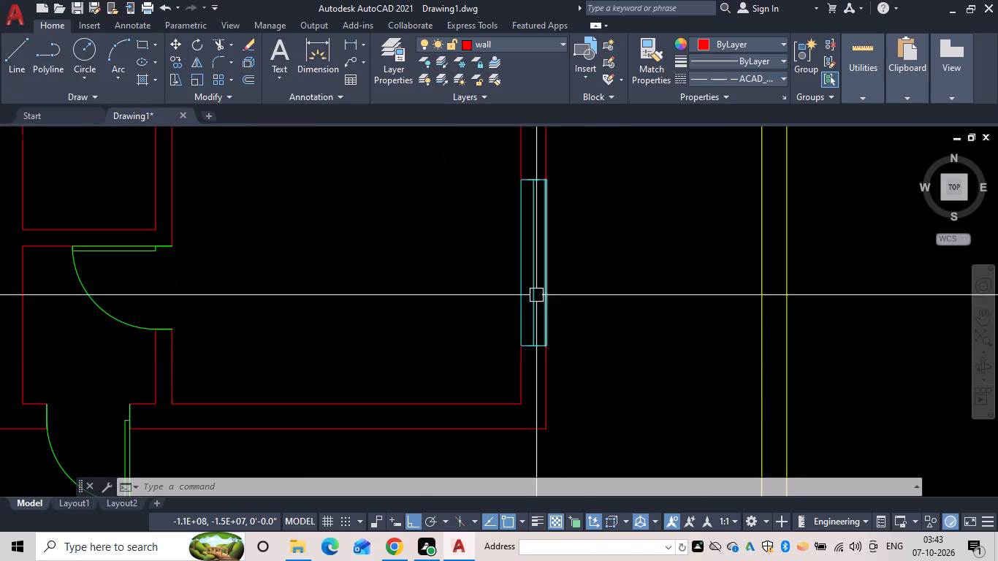
pyautogui.click(531, 287)
pyautogui.press('Escape')
pyautogui.scroll(-3, 568, 282)
pyautogui.moveTo(568, 282); pyautogui.dragTo(591, 295, button='middle')
pyautogui.scroll(-2, 636, 249)
pyautogui.moveTo(605, 264); pyautogui.dragTo(530, 403, button='middle')
pyautogui.scroll(1, 530, 378)
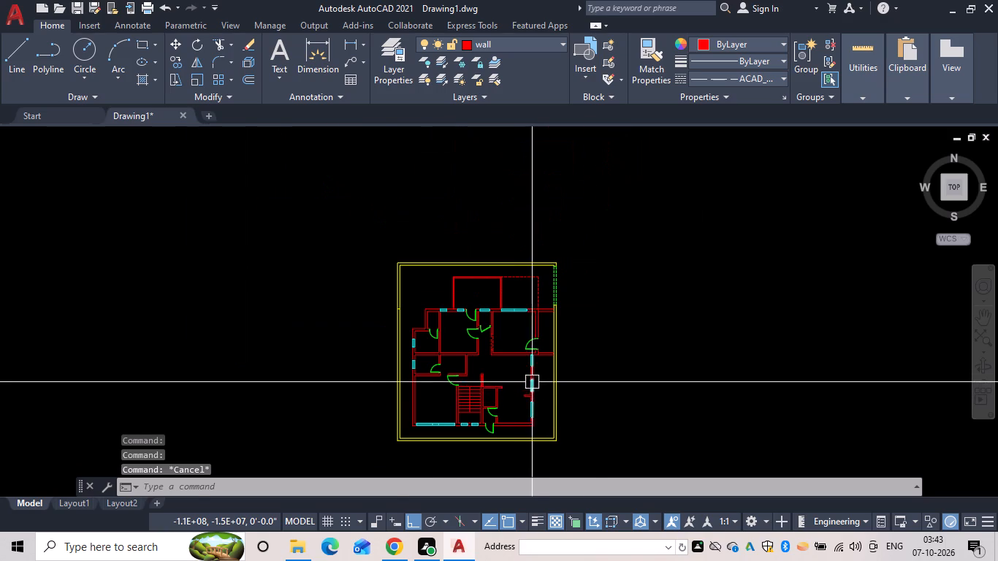
pyautogui.scroll(1, 531, 381)
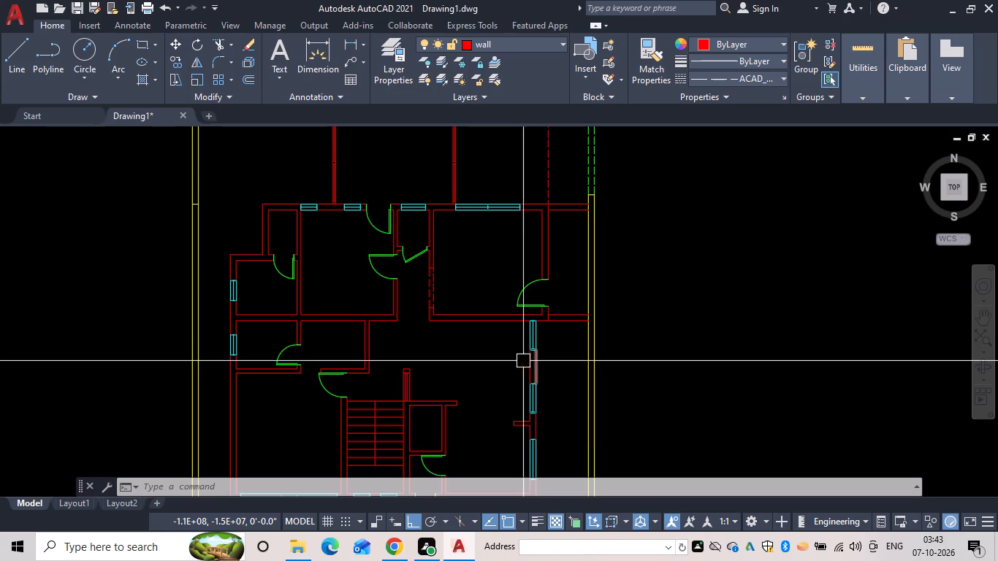
pyautogui.scroll(2, 292, 243)
pyautogui.scroll(-1, 292, 250)
pyautogui.moveTo(284, 249); pyautogui.dragTo(246, 196, button='middle')
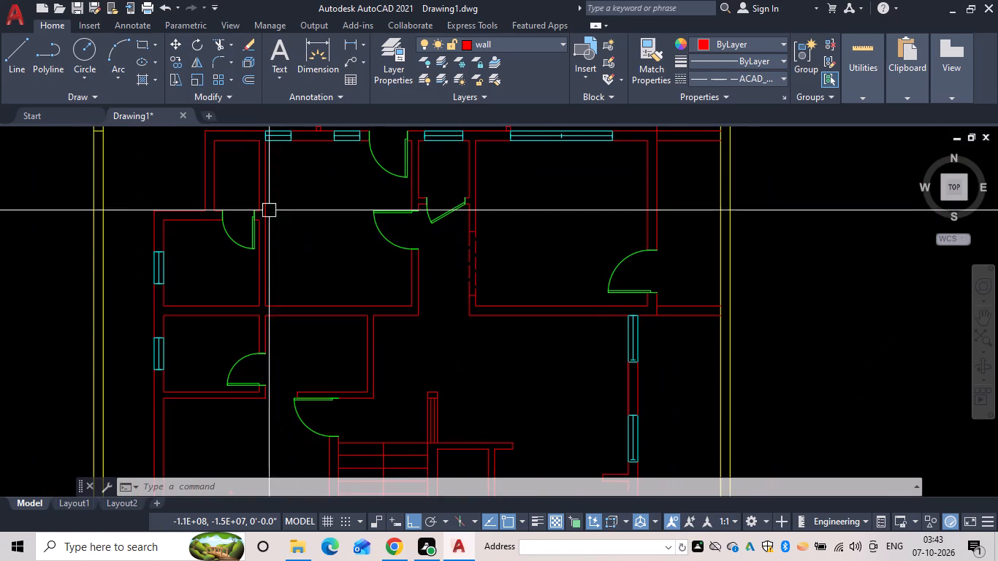
pyautogui.scroll(-2, 554, 273)
pyautogui.moveTo(555, 273); pyautogui.dragTo(557, 294, button='middle')
pyautogui.press('Escape')
pyautogui.press('Escape')
pyautogui.press('Escape')
pyautogui.scroll(2, 430, 262)
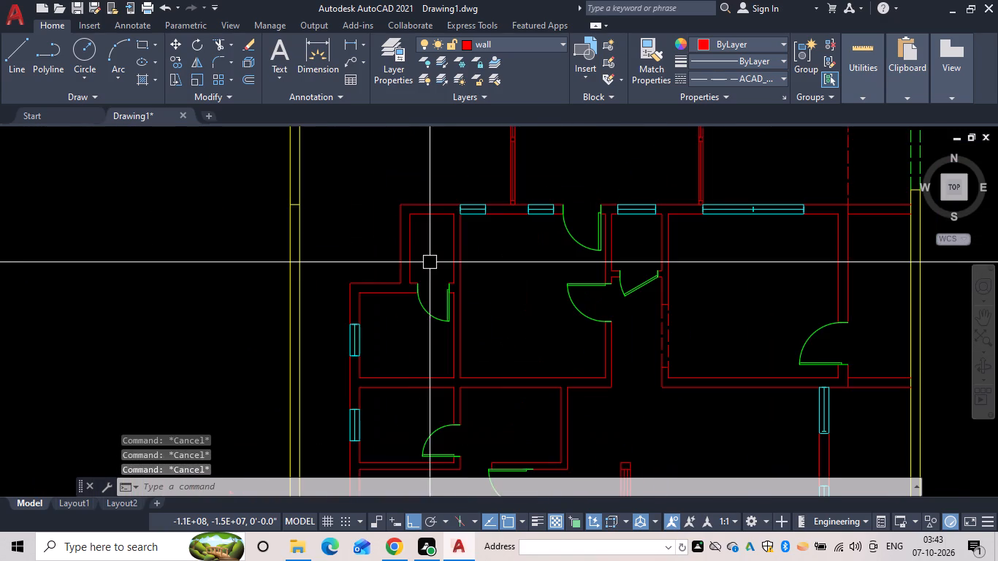
# Make the text layer current.
pyautogui.click(542, 43)
pyautogui.scroll(-3, 534, 186)
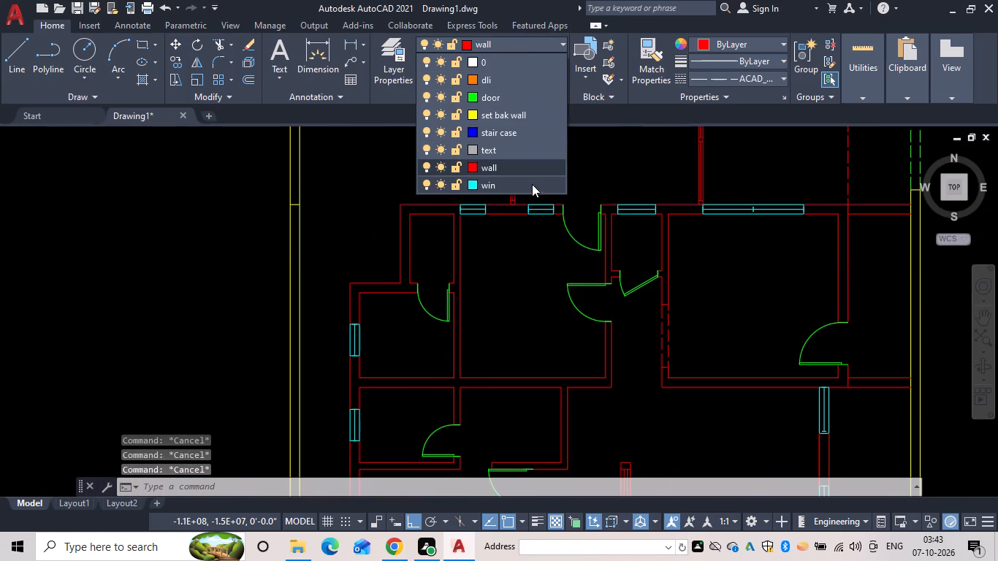
pyautogui.scroll(2, 531, 183)
pyautogui.click(522, 148)
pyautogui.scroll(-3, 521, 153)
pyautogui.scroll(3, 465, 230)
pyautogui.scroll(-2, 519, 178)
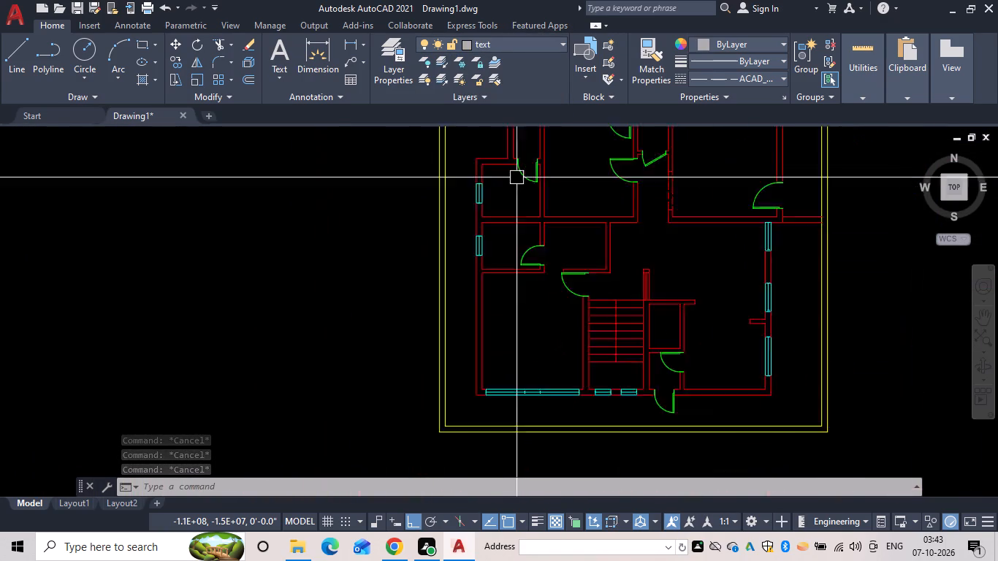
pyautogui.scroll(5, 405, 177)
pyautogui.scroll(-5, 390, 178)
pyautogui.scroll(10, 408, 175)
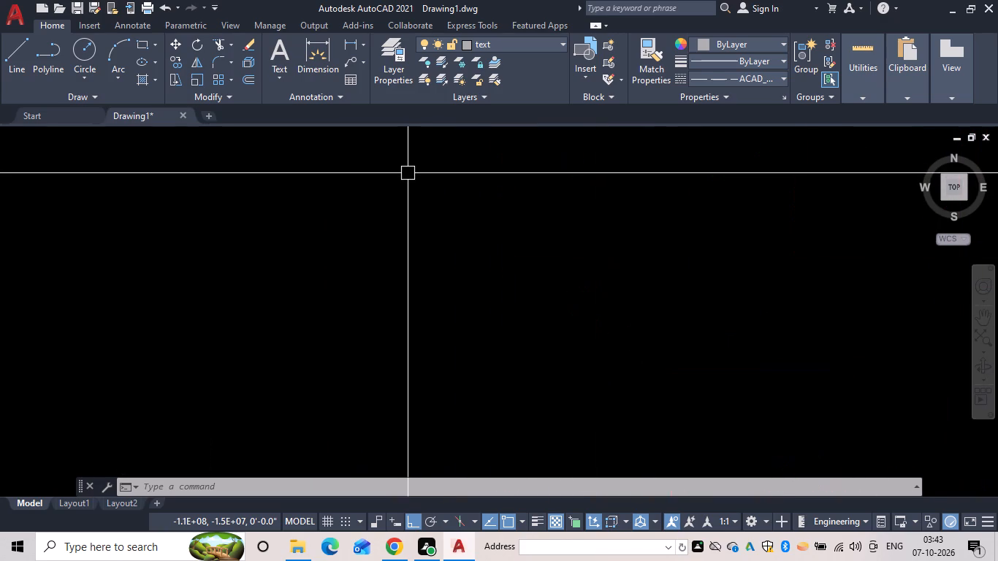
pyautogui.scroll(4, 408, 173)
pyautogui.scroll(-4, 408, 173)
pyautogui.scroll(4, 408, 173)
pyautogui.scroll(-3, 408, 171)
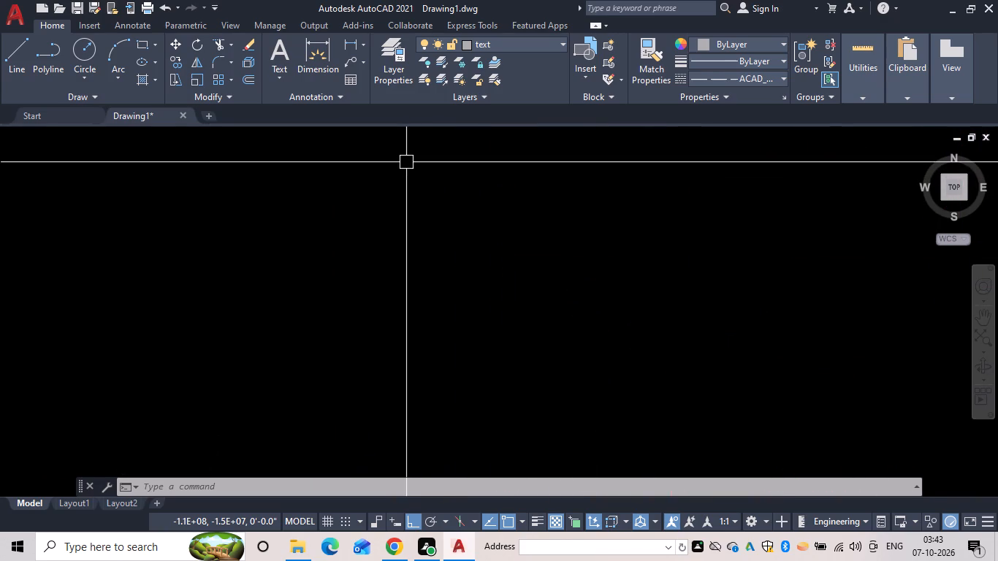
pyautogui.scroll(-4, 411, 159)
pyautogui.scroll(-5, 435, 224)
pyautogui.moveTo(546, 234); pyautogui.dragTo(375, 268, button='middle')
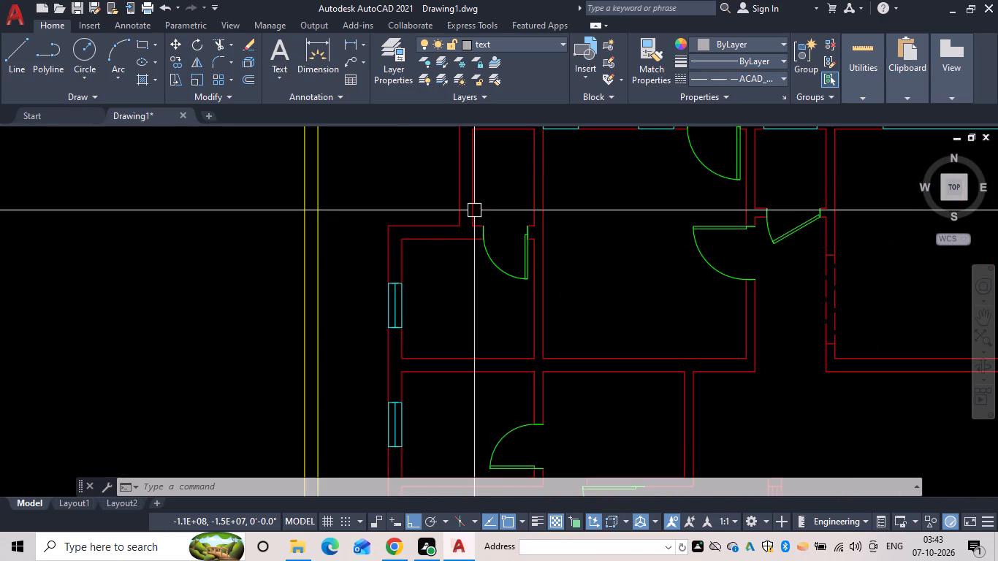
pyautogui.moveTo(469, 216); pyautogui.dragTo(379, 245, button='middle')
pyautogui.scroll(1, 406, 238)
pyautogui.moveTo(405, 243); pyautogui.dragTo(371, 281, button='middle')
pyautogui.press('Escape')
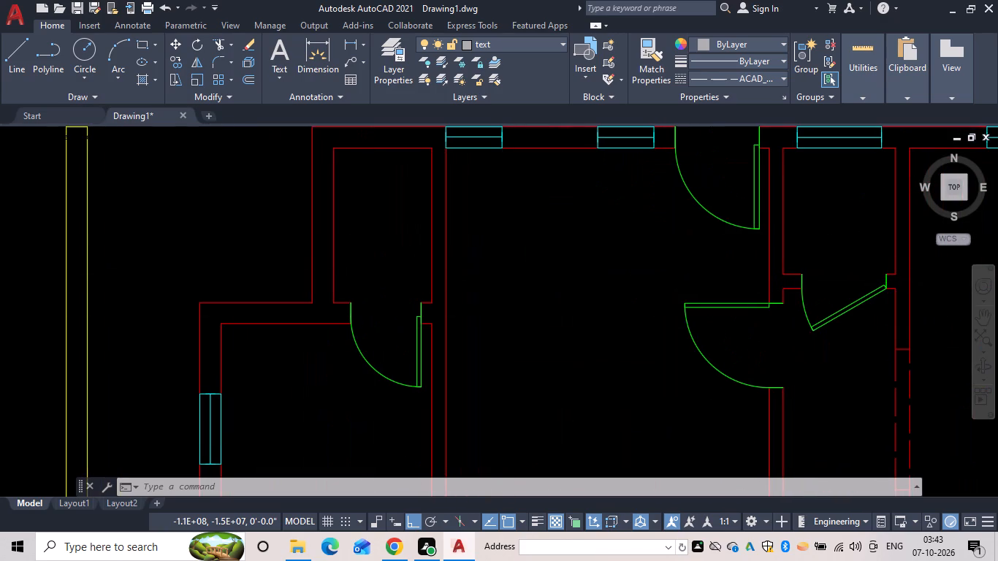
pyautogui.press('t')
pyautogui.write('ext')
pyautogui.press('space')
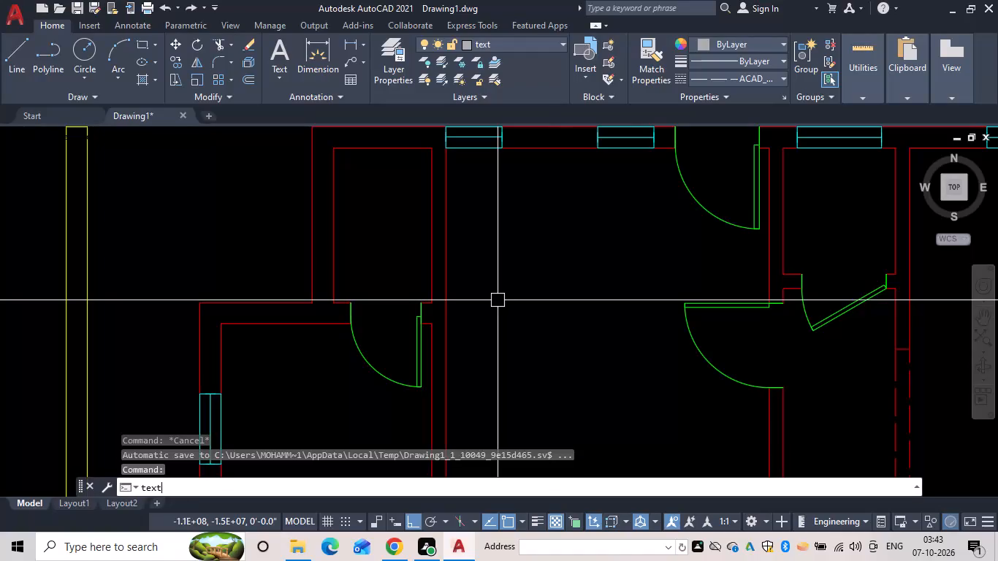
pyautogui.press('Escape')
# Add multiline text reading CHANGING ROOM with 5'-6"X3'-6" on a second line, in the room south of the two small north windows.
pyautogui.write('mt')
pyautogui.press('space')
pyautogui.click(487, 299)
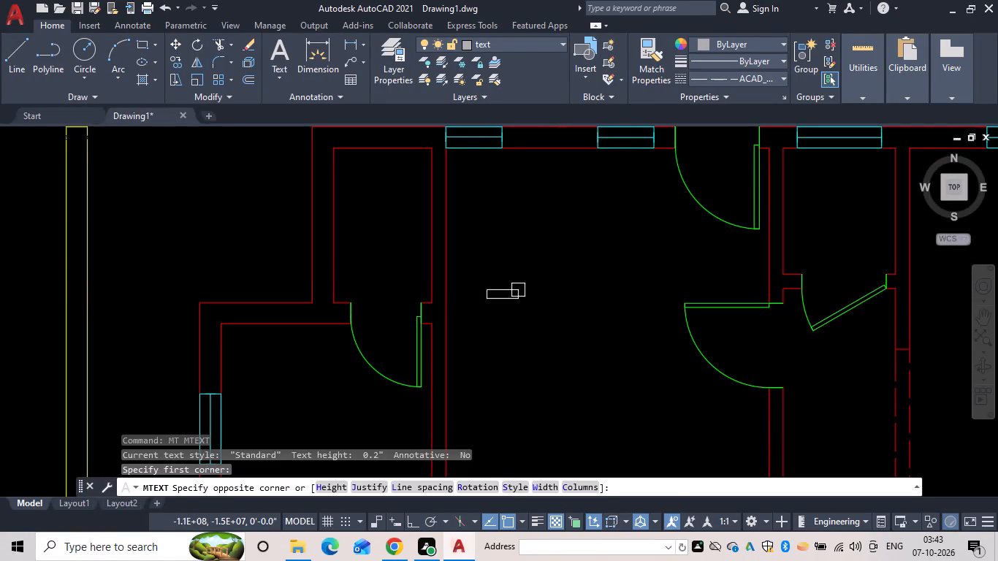
pyautogui.click(613, 260)
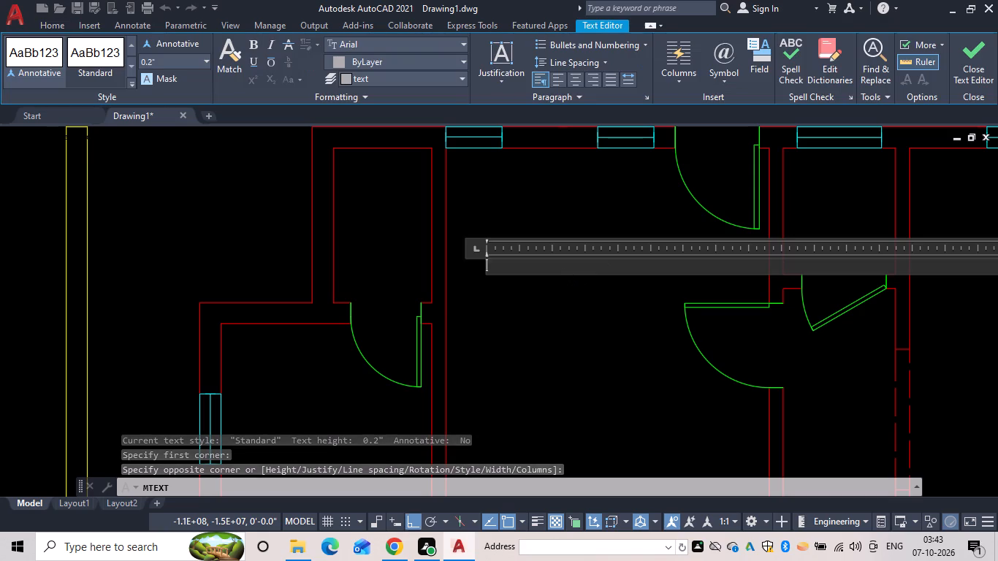
pyautogui.write('CHANGING')
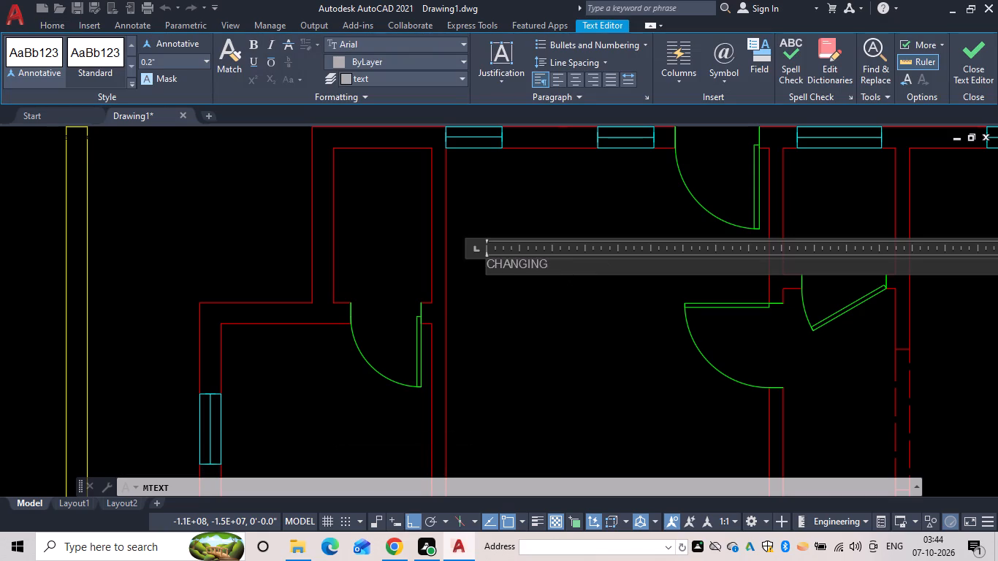
pyautogui.press('space')
pyautogui.write('ROOM')
pyautogui.press('space')
pyautogui.press('Return')
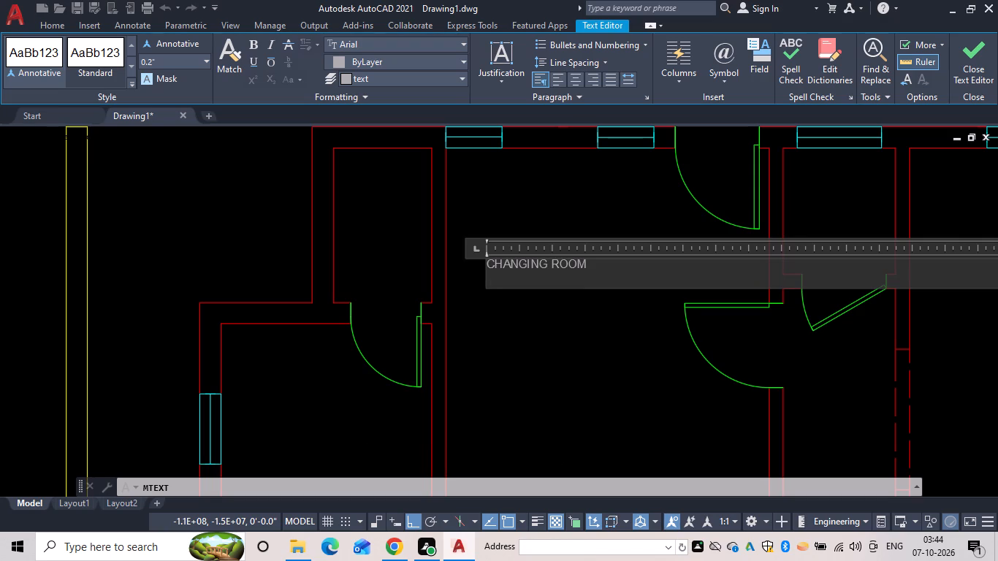
pyautogui.write("5'")
pyautogui.write('-6"')
pyautogui.press('x')
pyautogui.write("3'")
pyautogui.write('-6"')
# Indent the 5'-6"X3'-6" line with seven spaces so it sits centred under CHANGING ROOM.
pyautogui.click(486, 284)
pyautogui.press('space')
pyautogui.press('space')
pyautogui.press('space')
pyautogui.press('space')
pyautogui.press('space')
pyautogui.press('space')
pyautogui.press('space')
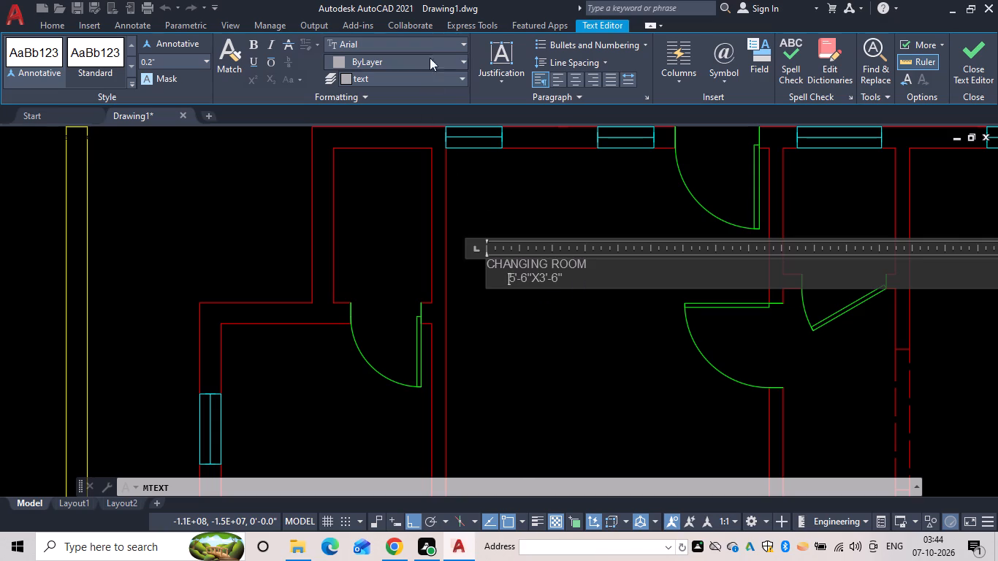
# Choose the Dubai Medium font at the insertion point and finish editing the changing room label.
pyautogui.click(430, 45)
pyautogui.scroll(-11, 424, 151)
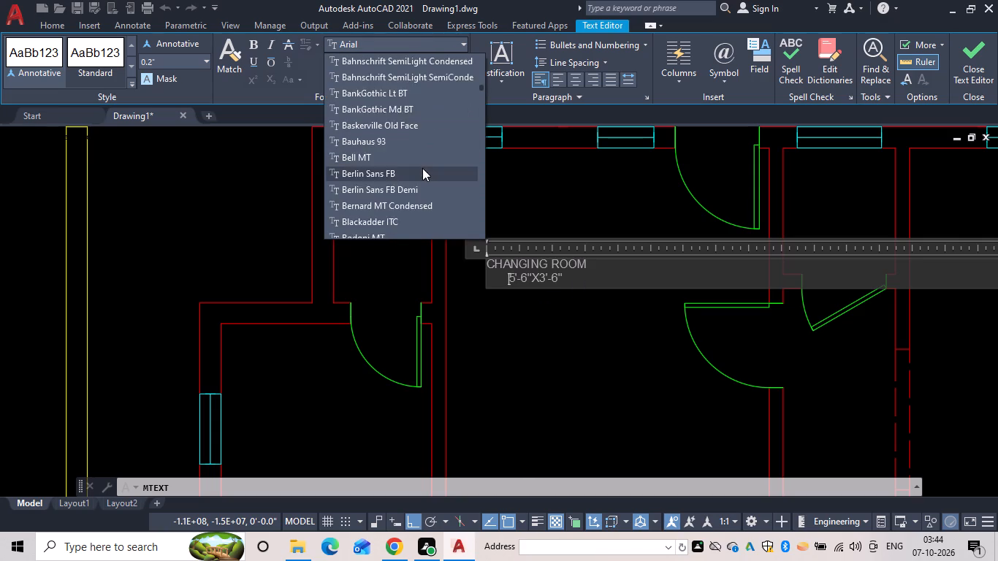
pyautogui.scroll(-9, 422, 168)
pyautogui.scroll(-13, 422, 168)
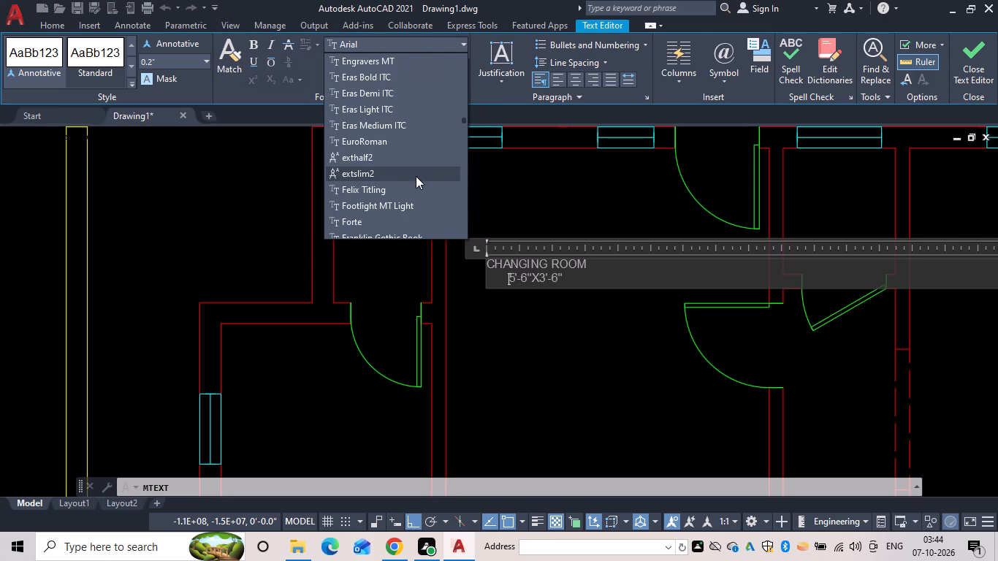
pyautogui.scroll(2, 411, 129)
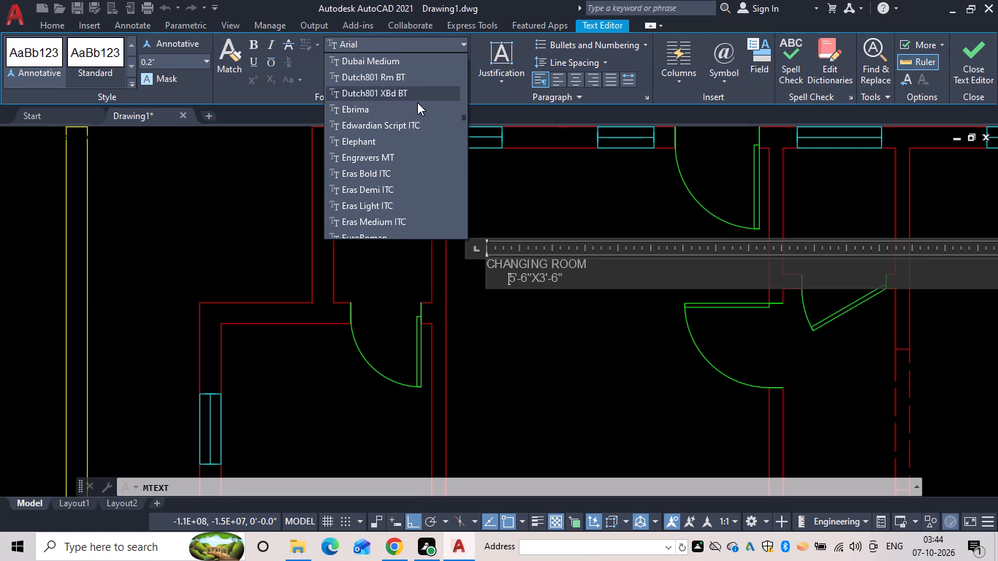
pyautogui.scroll(1, 417, 106)
pyautogui.click(419, 111)
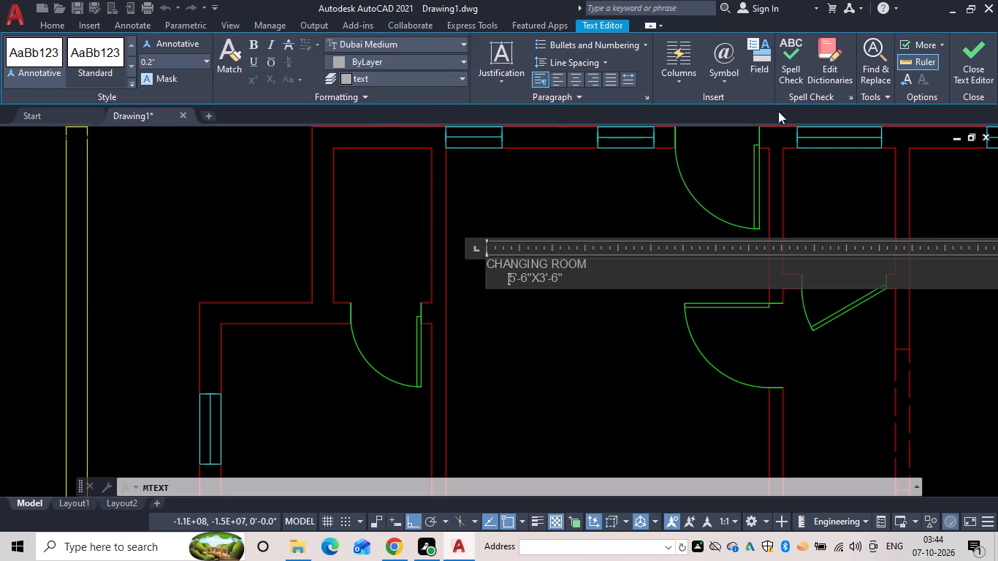
pyautogui.click(979, 49)
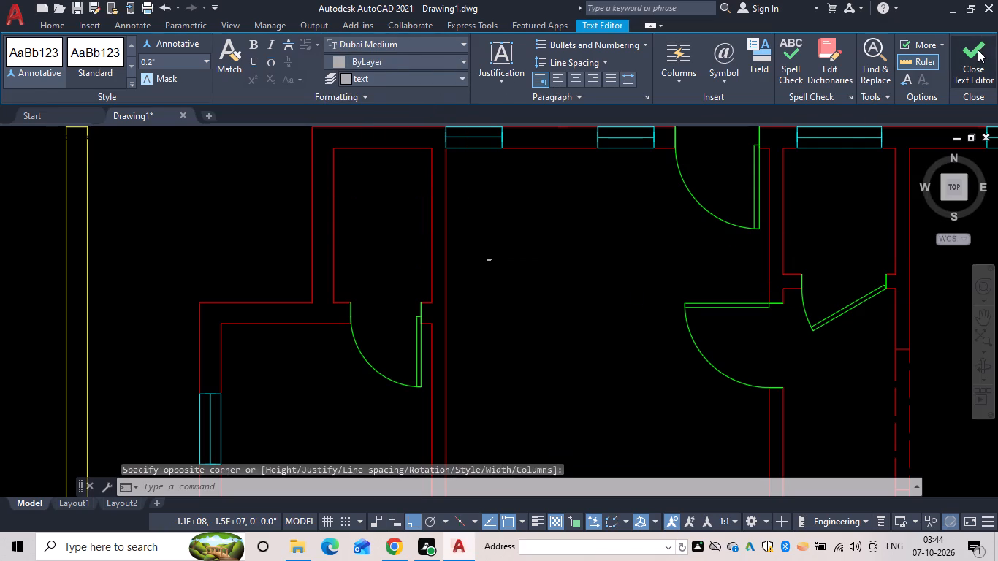
# Scale the changing room label freehand, using a base point on its dimension line.
pyautogui.scroll(2, 492, 259)
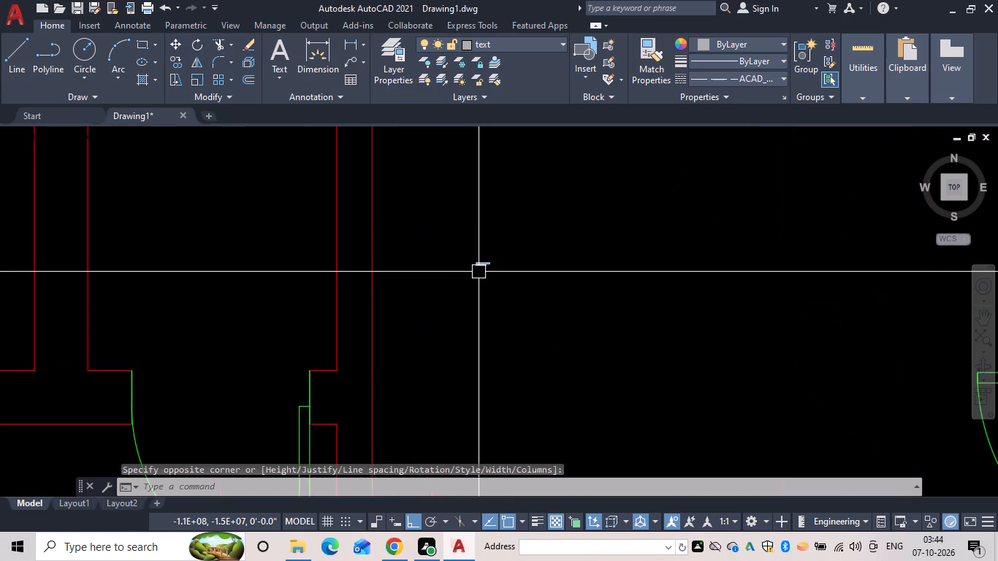
pyautogui.scroll(4, 489, 283)
pyautogui.moveTo(476, 247); pyautogui.dragTo(507, 321, button='middle')
pyautogui.press('s')
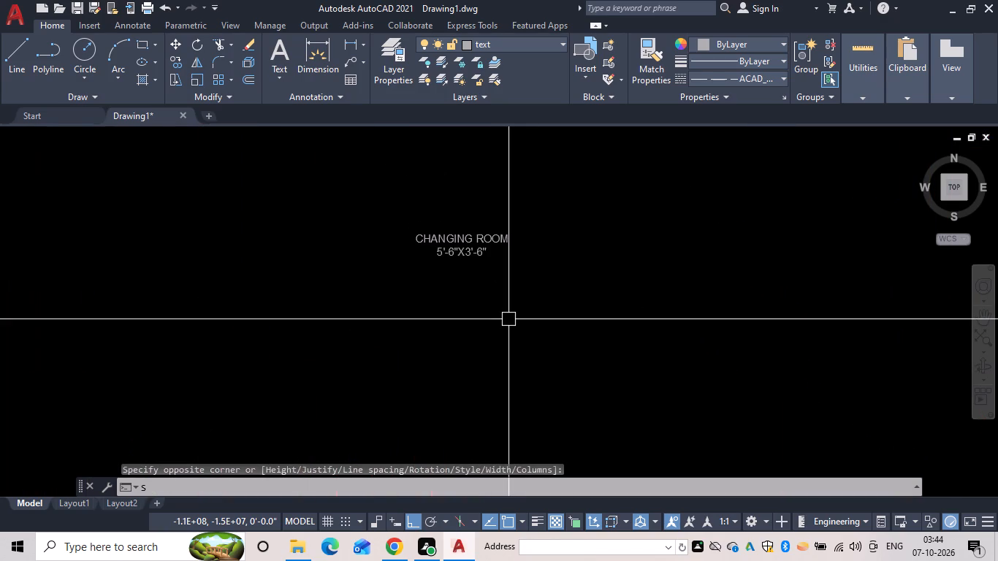
pyautogui.press('c')
pyautogui.press('space')
pyautogui.click(471, 238)
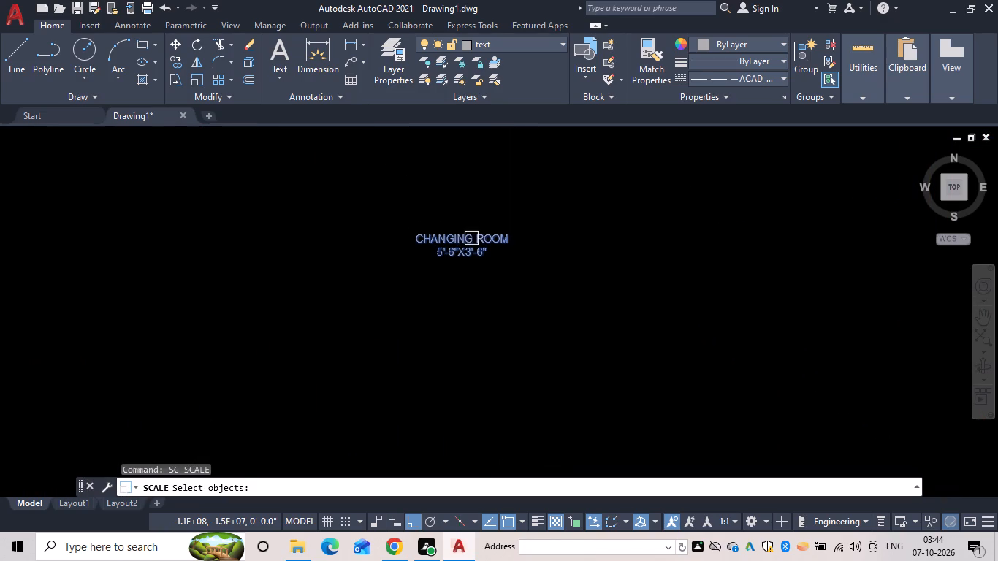
pyautogui.press('space')
pyautogui.click(475, 250)
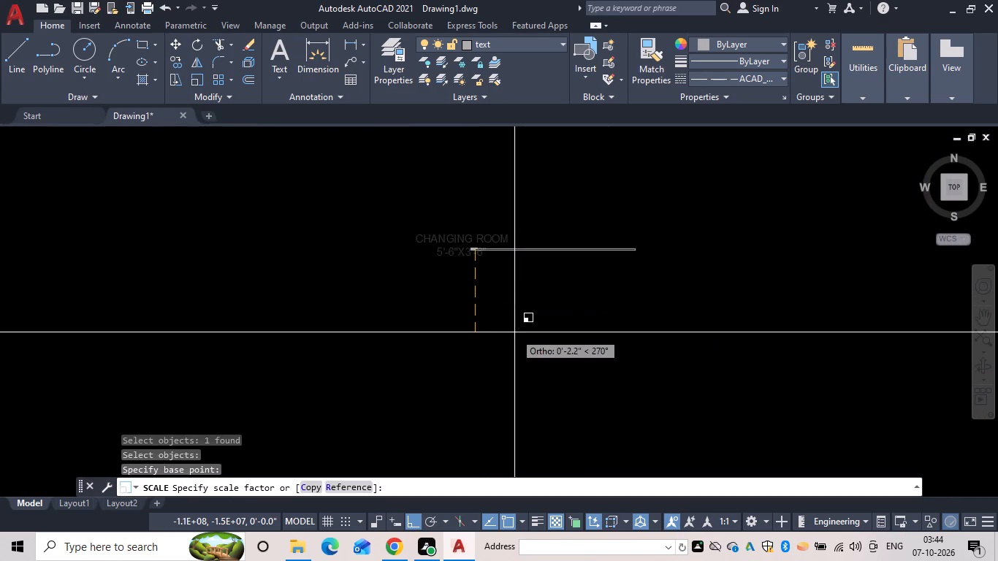
pyautogui.scroll(-5, 515, 334)
pyautogui.moveTo(499, 366); pyautogui.dragTo(495, 281, button='middle')
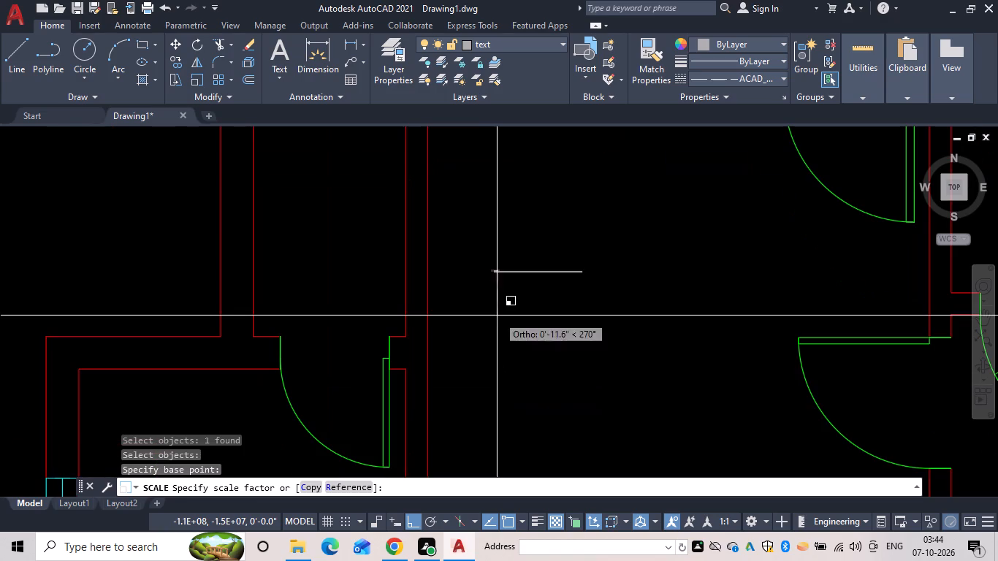
pyautogui.click(497, 316)
# Scale the changing room label freehand a second time, again from a base point on its dimension line.
pyautogui.press('space')
pyautogui.scroll(1, 495, 274)
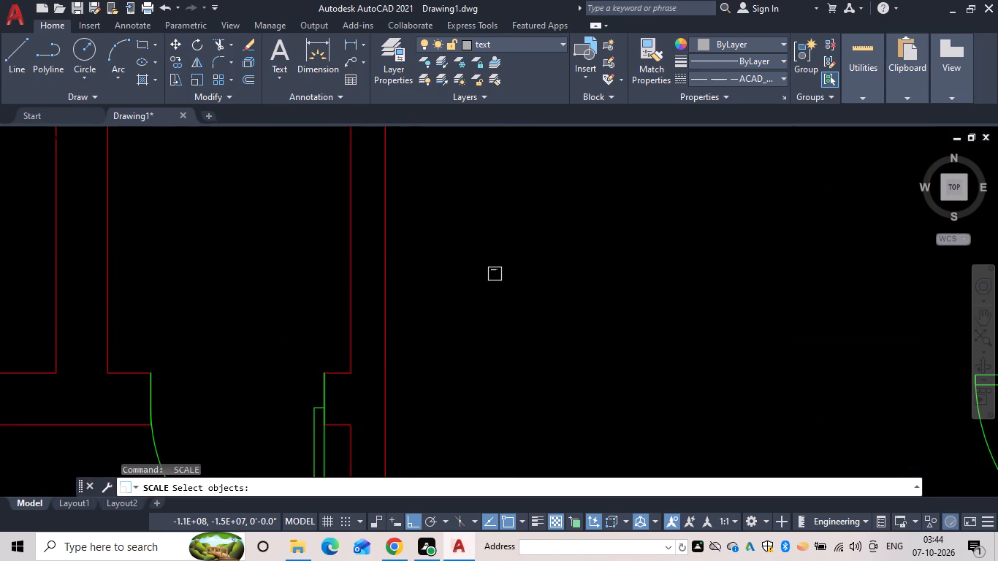
pyautogui.scroll(1, 495, 274)
pyautogui.click(490, 262)
pyautogui.scroll(4, 493, 281)
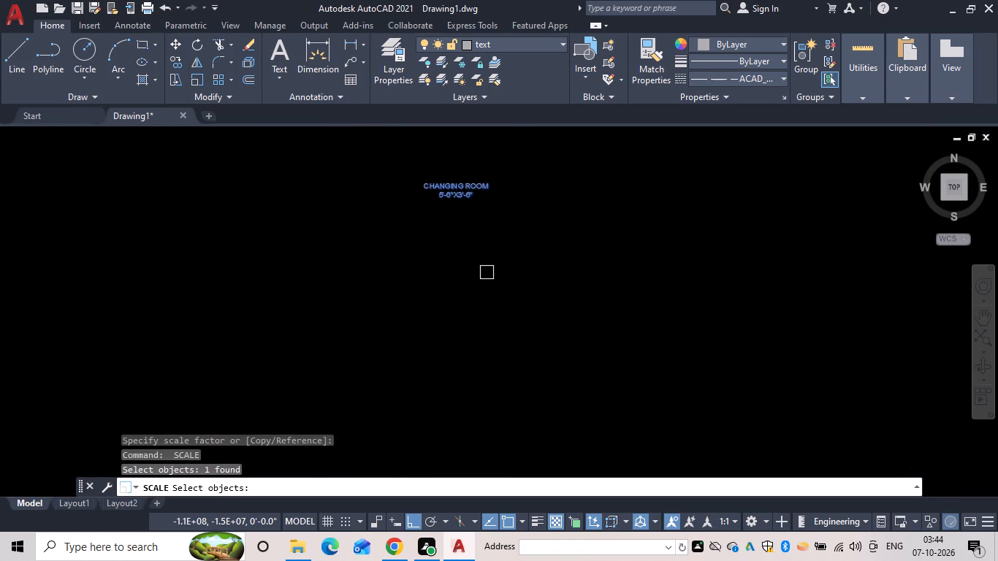
pyautogui.click(452, 196)
pyautogui.press('space')
pyautogui.click(454, 194)
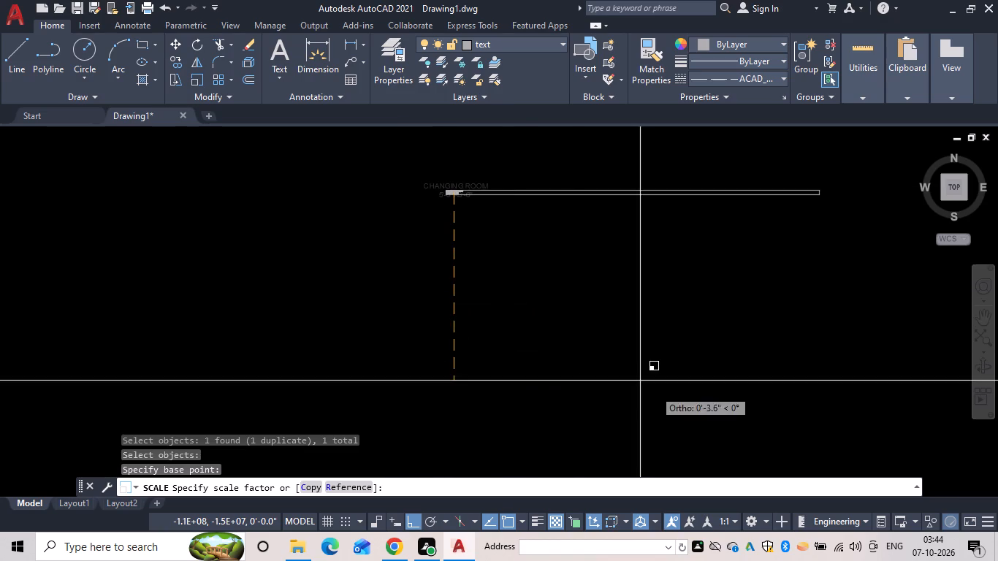
pyautogui.scroll(4, 507, 258)
pyautogui.scroll(-1, 533, 269)
pyautogui.moveTo(540, 276); pyautogui.dragTo(772, 535, button='middle')
pyautogui.scroll(3, 535, 281)
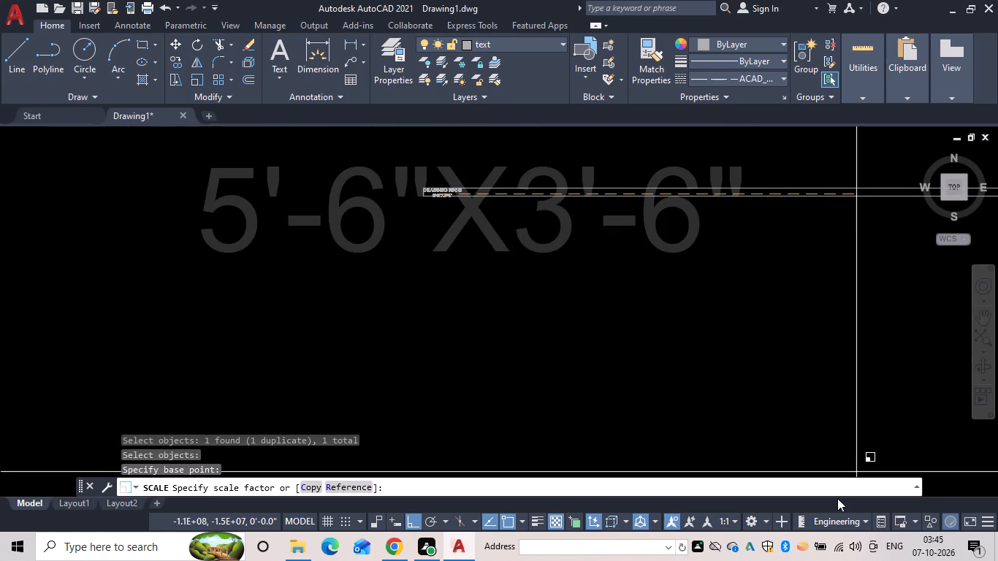
pyautogui.scroll(-1, 431, 362)
pyautogui.moveTo(431, 351); pyautogui.dragTo(450, 248, button='middle')
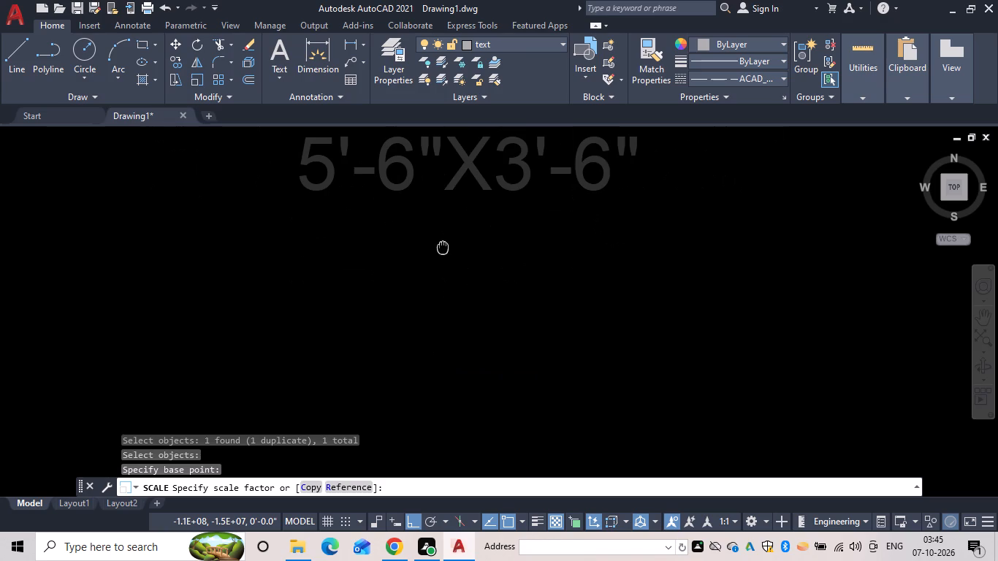
pyautogui.click(761, 442)
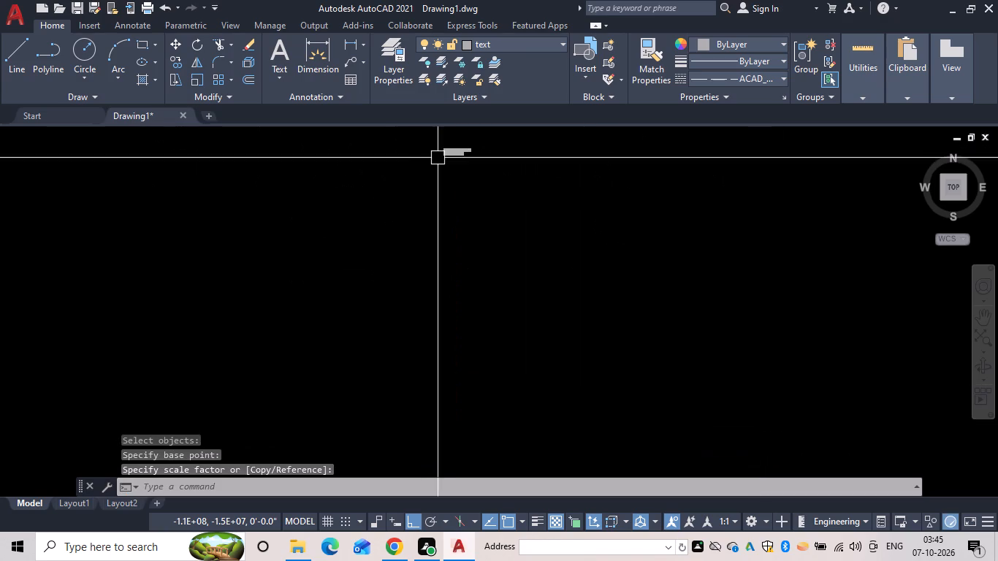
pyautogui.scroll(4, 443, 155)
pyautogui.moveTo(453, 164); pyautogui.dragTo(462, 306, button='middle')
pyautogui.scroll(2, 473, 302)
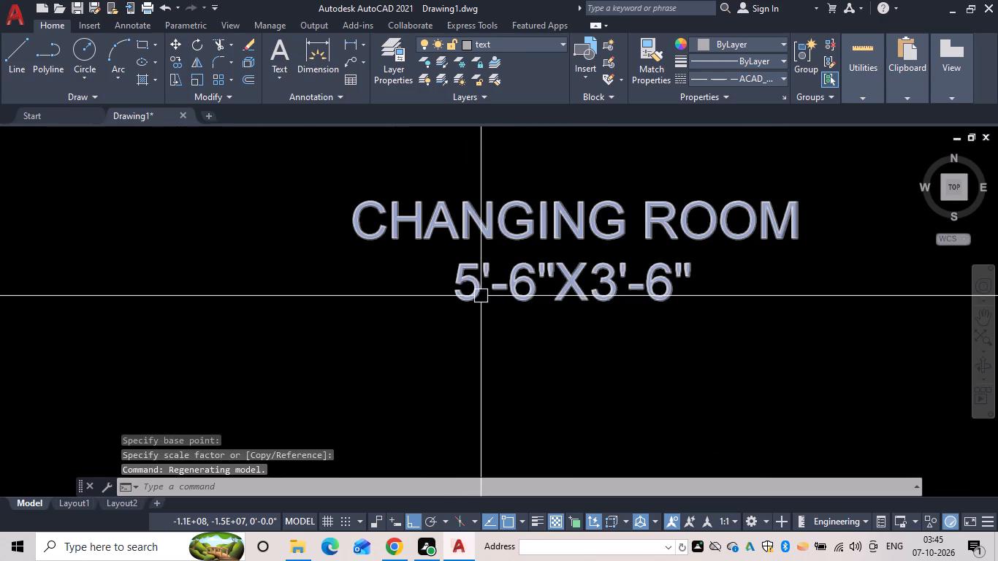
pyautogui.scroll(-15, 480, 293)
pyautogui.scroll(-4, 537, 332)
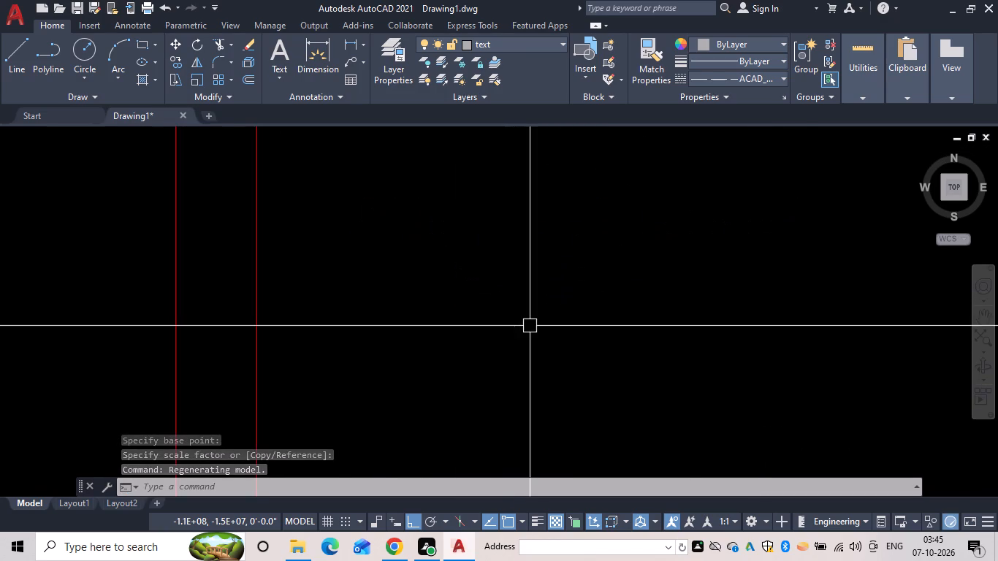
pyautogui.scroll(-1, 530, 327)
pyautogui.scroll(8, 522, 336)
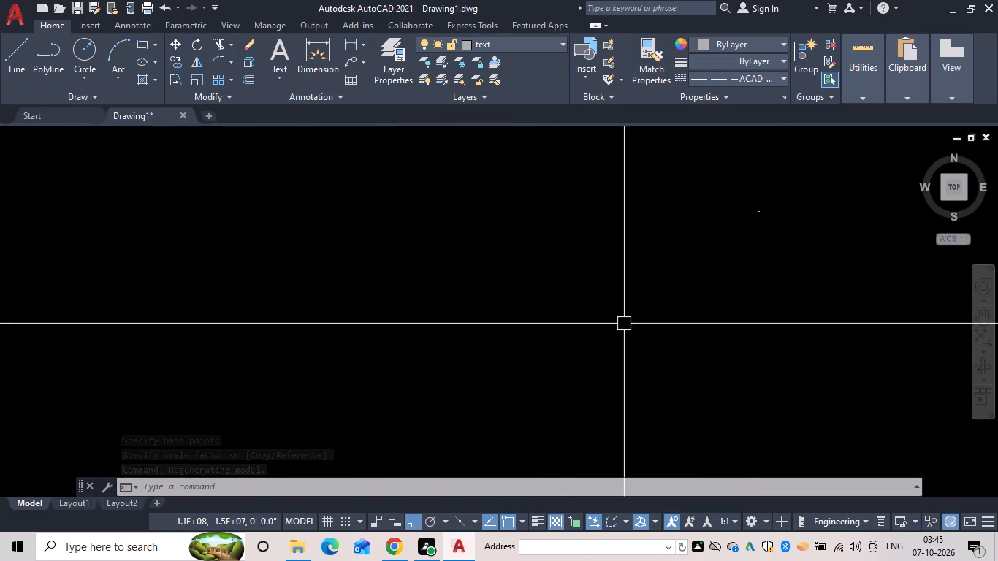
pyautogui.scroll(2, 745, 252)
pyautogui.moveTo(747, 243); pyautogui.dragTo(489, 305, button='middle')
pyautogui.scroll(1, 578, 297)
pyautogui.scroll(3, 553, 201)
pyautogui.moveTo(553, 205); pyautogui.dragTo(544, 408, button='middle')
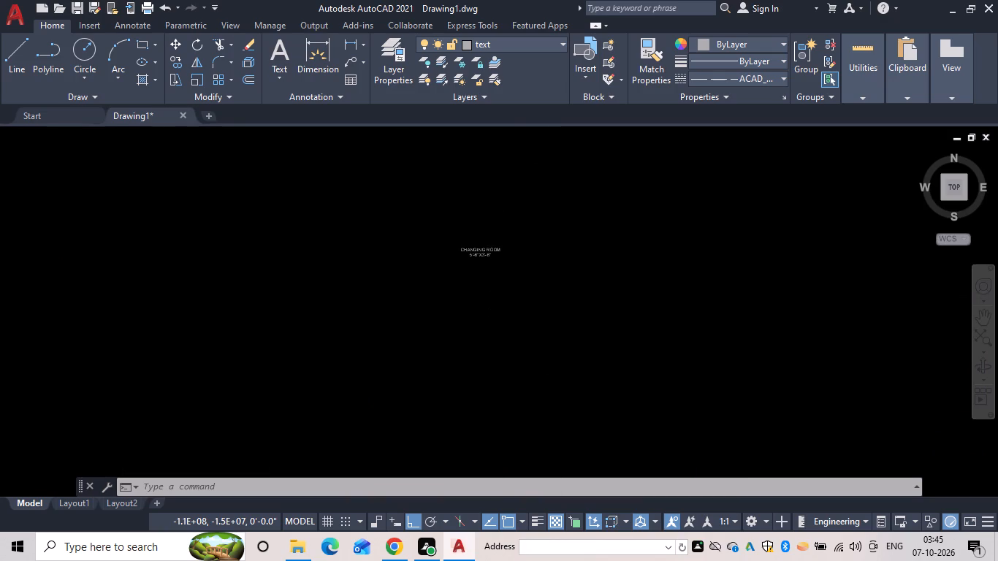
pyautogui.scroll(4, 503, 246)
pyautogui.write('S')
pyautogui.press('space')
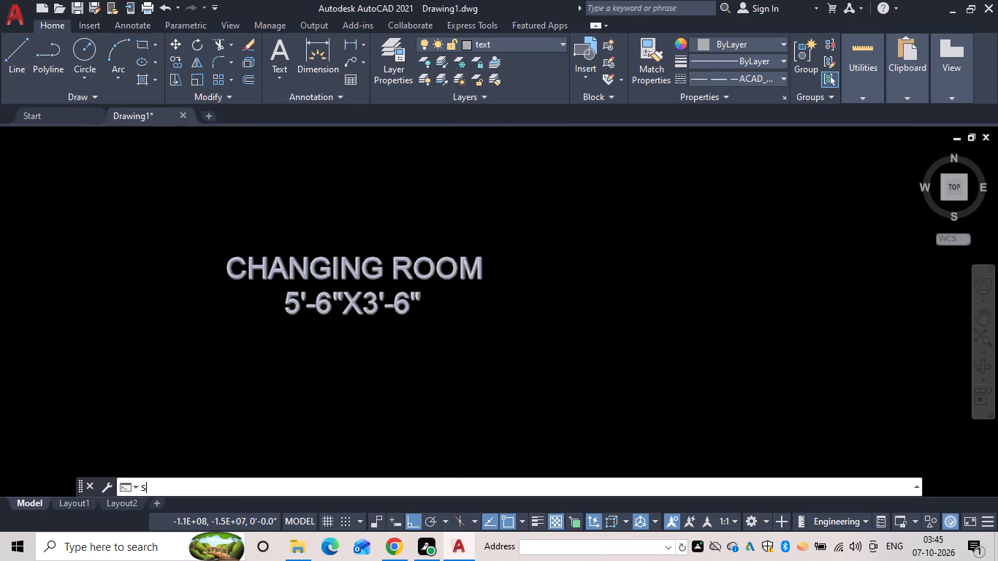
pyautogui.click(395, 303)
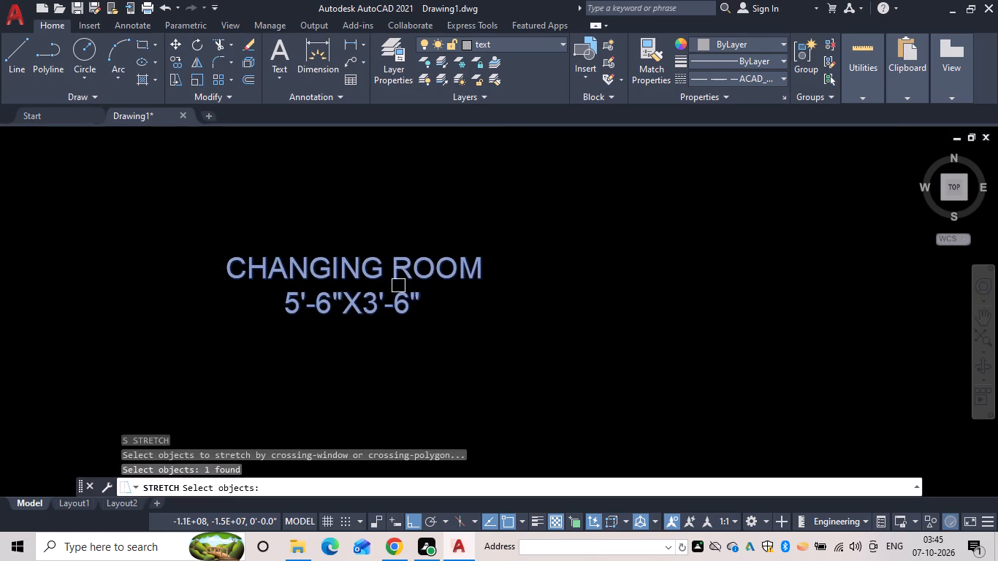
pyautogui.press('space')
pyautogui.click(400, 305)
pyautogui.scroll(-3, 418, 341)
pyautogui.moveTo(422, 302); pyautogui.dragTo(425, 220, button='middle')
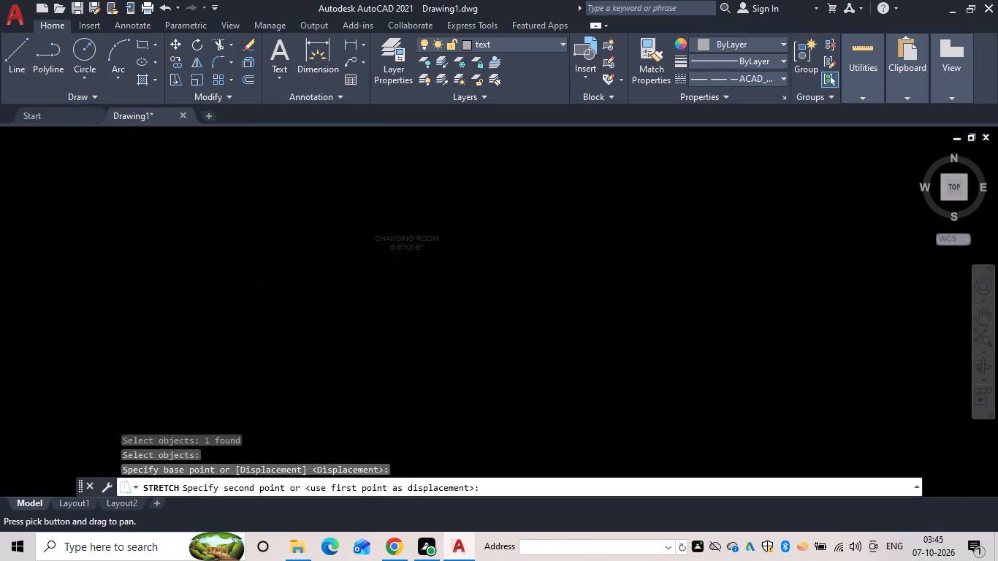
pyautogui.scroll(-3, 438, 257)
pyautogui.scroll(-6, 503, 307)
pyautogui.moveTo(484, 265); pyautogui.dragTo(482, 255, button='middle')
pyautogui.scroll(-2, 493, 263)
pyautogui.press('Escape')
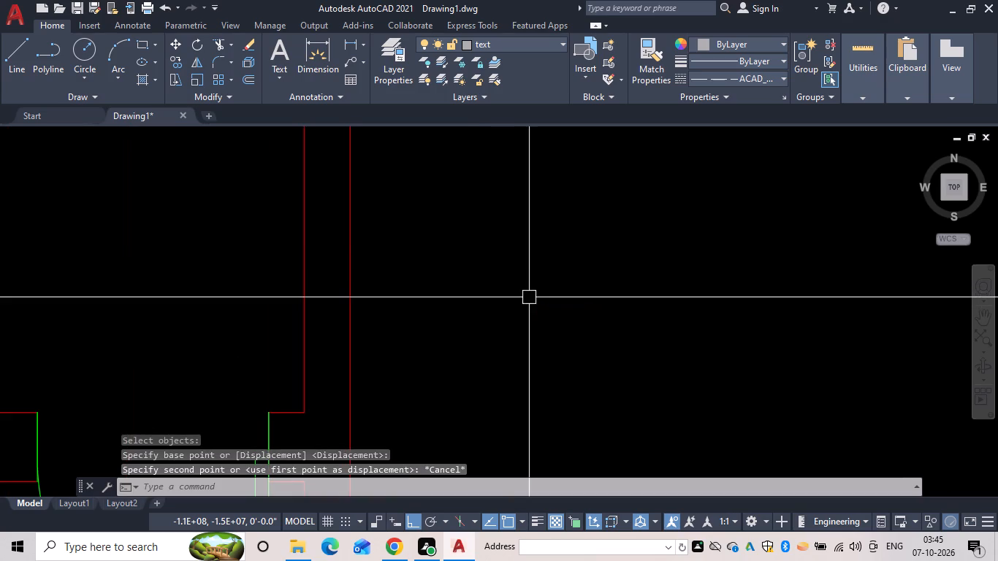
# Erase the old changing room label that was scaled beside the narrow room.
pyautogui.press('Escape')
pyautogui.moveTo(544, 321); pyautogui.dragTo(532, 305)
pyautogui.click(473, 224)
pyautogui.write('E')
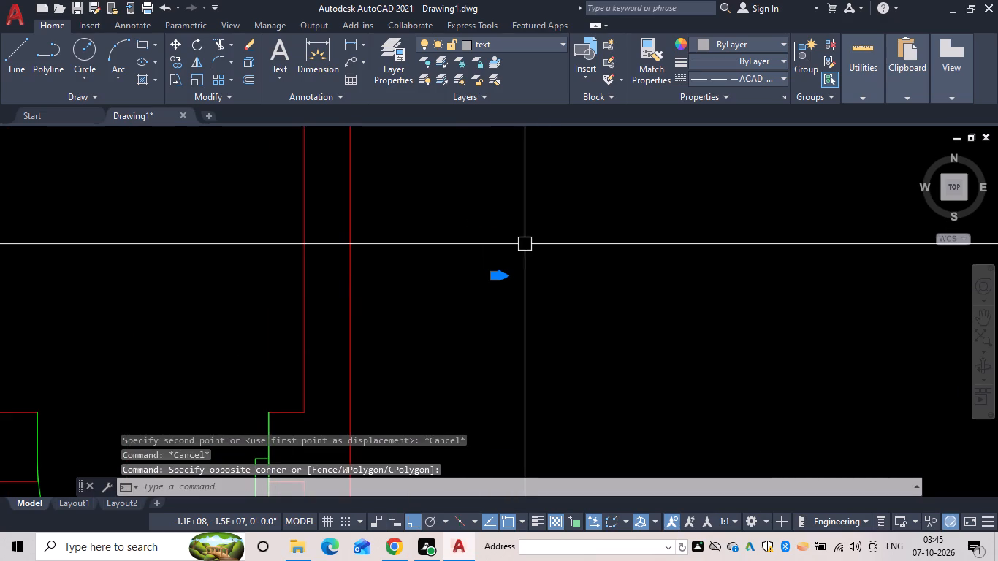
pyautogui.press('space')
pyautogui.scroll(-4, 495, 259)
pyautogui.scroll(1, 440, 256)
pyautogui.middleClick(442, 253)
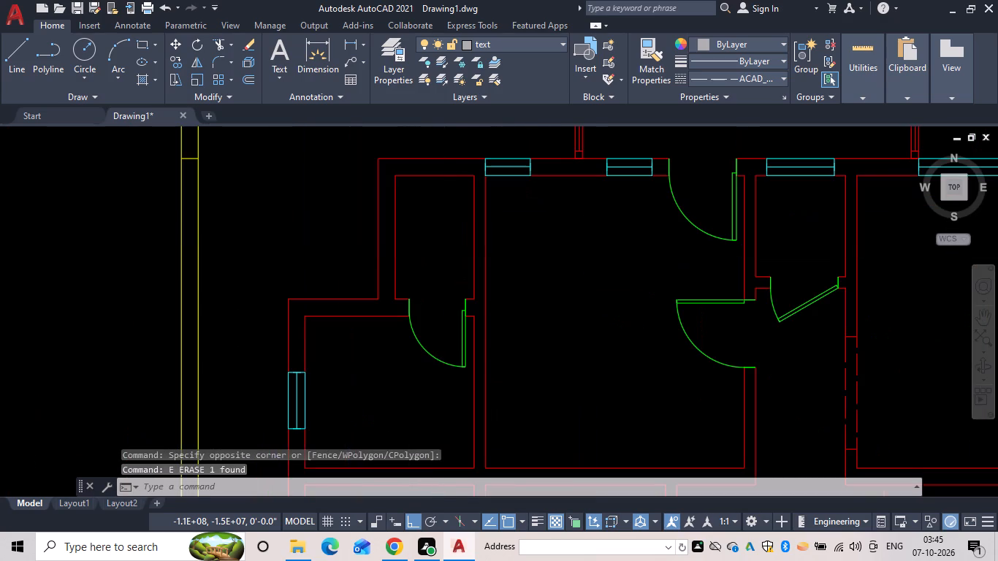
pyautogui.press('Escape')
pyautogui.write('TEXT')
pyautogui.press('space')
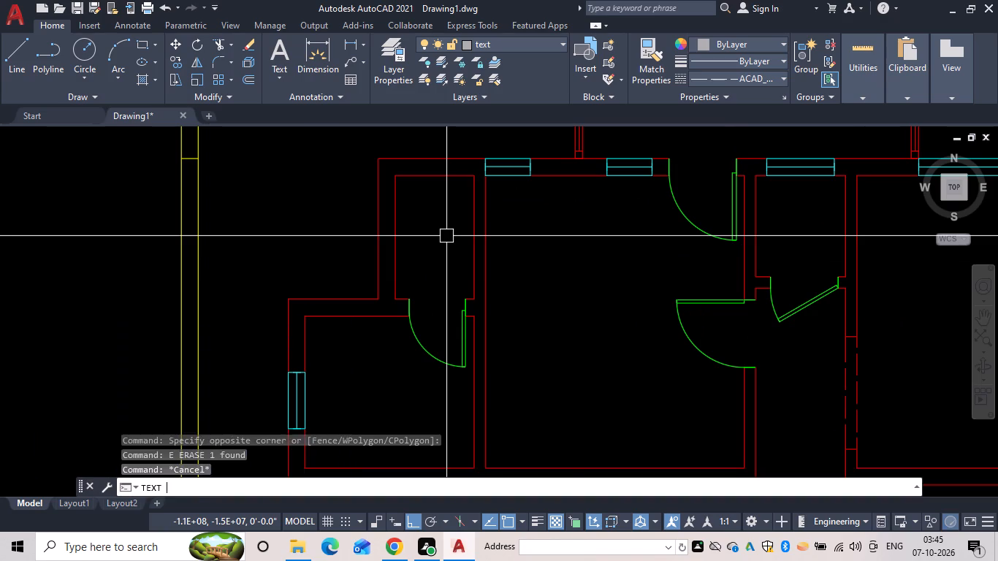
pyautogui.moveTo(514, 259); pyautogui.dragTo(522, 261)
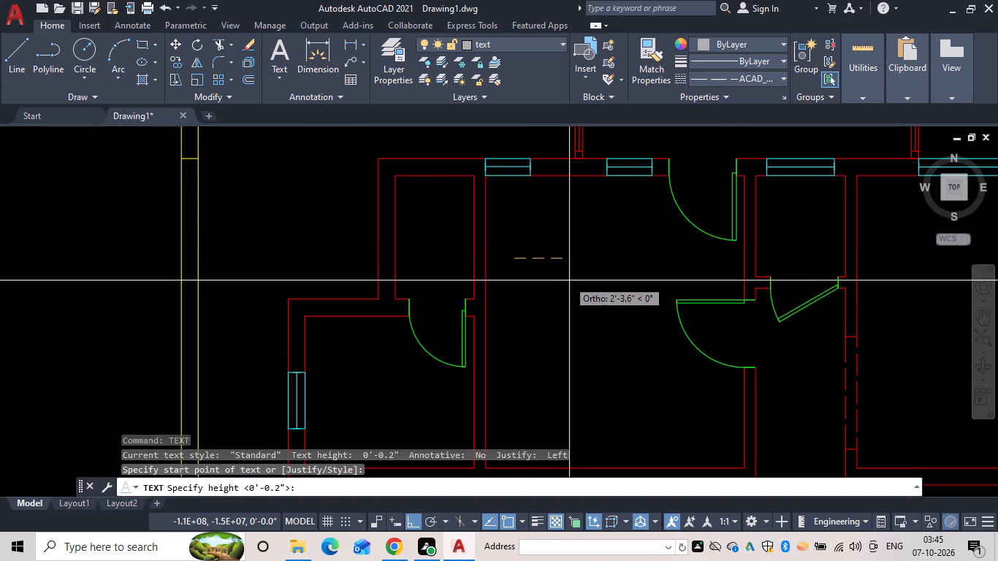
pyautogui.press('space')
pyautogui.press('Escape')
# Place single-line text in the large room beside the changing room, with height 5 and default rotation, reading CHANGING ROOM.
pyautogui.press('space')
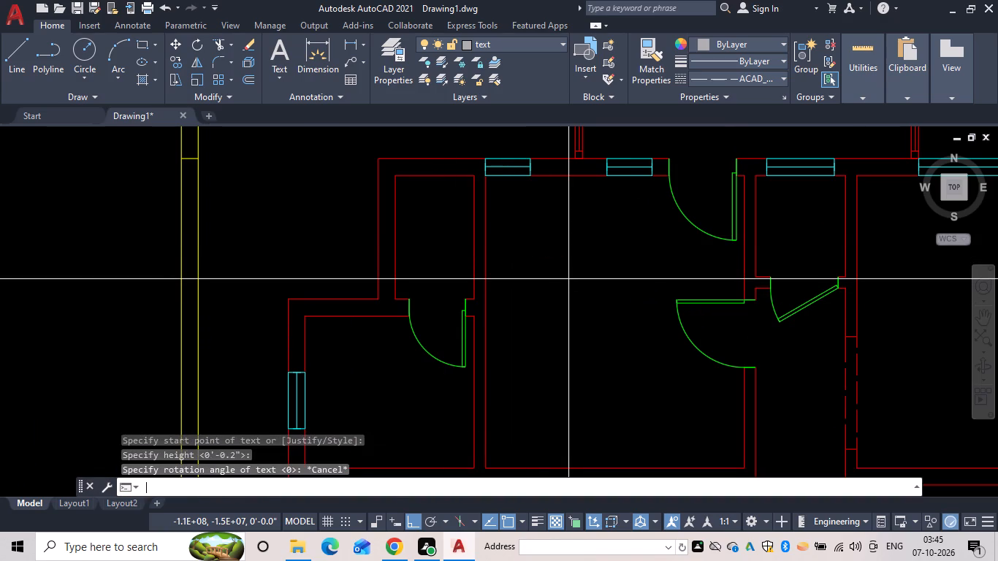
pyautogui.moveTo(517, 257); pyautogui.dragTo(539, 272)
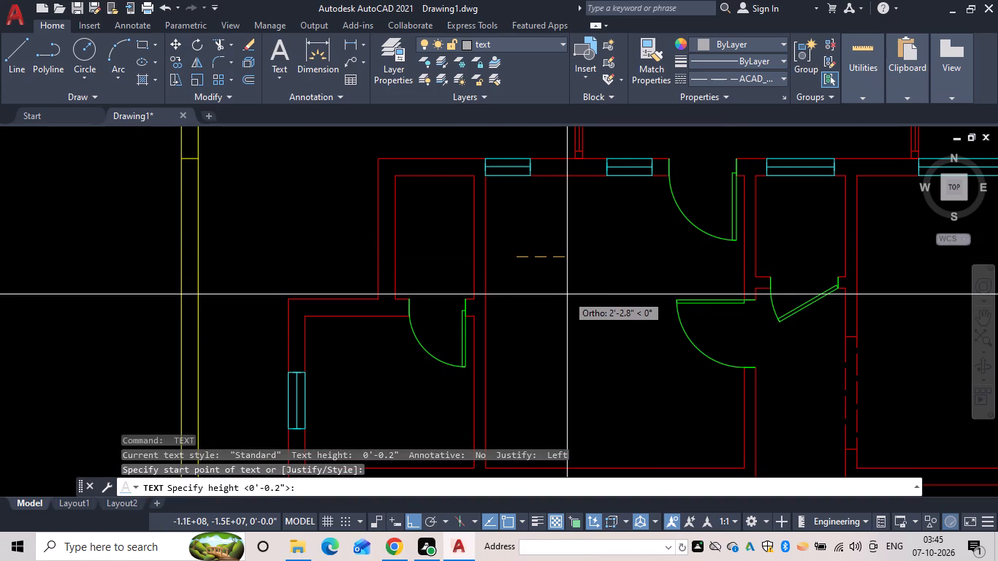
pyautogui.write('5')
pyautogui.press('space')
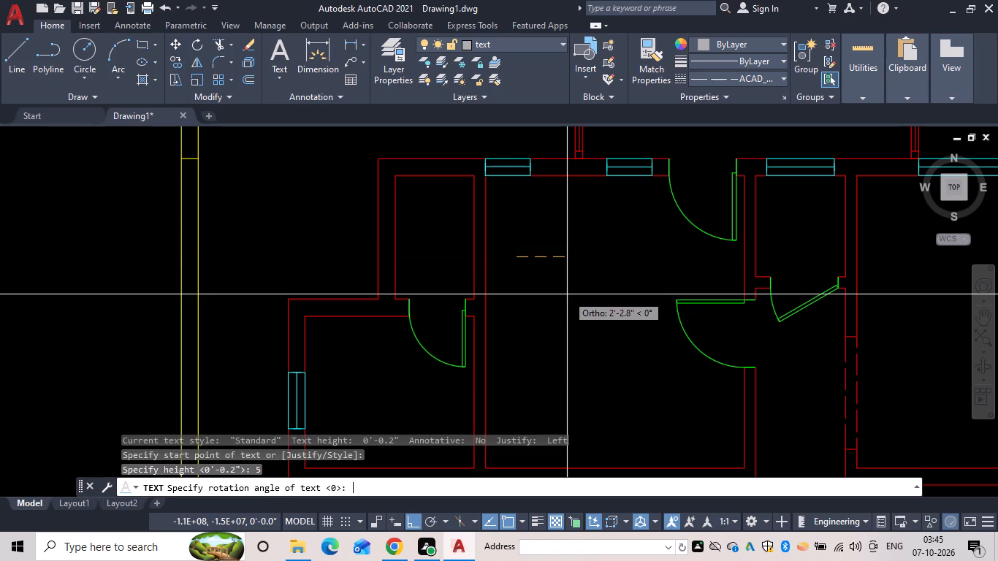
pyautogui.press('space')
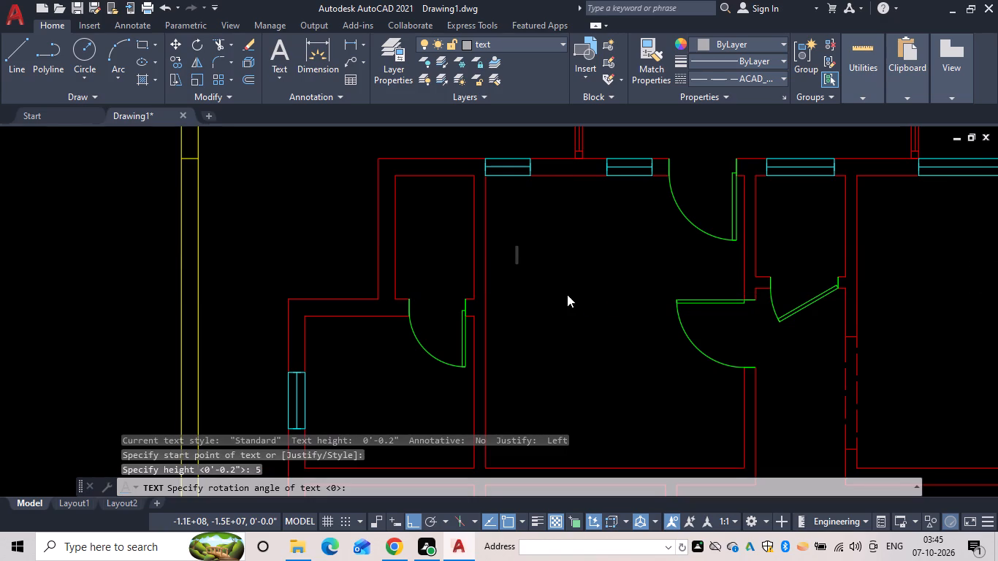
pyautogui.write('CHAN')
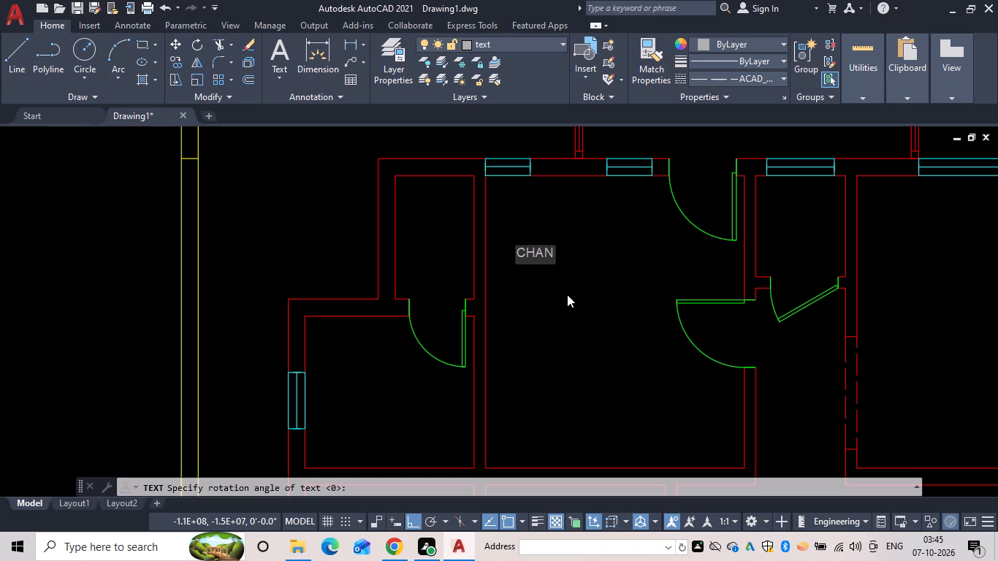
pyautogui.write('GING')
pyautogui.press('space')
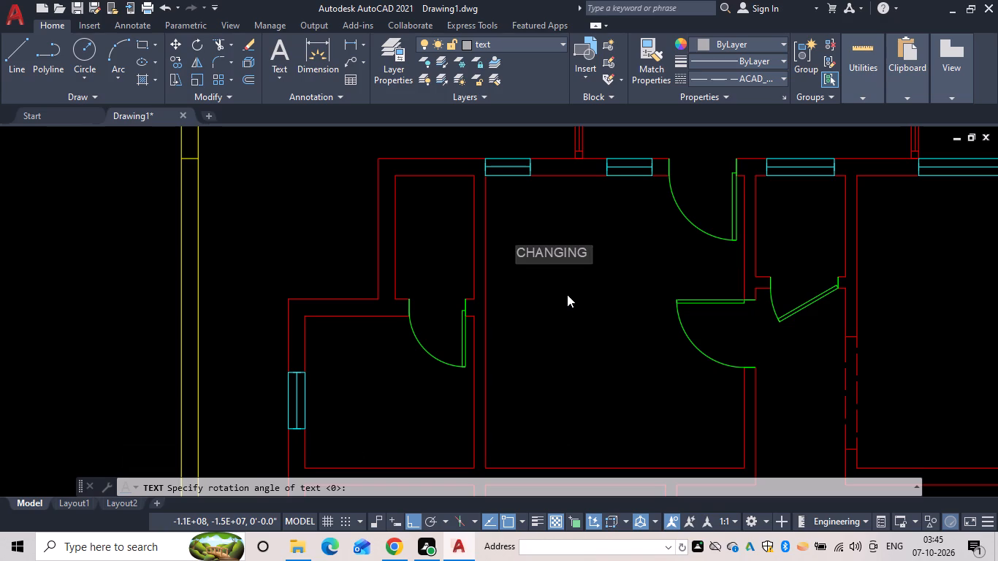
pyautogui.write('ROOM')
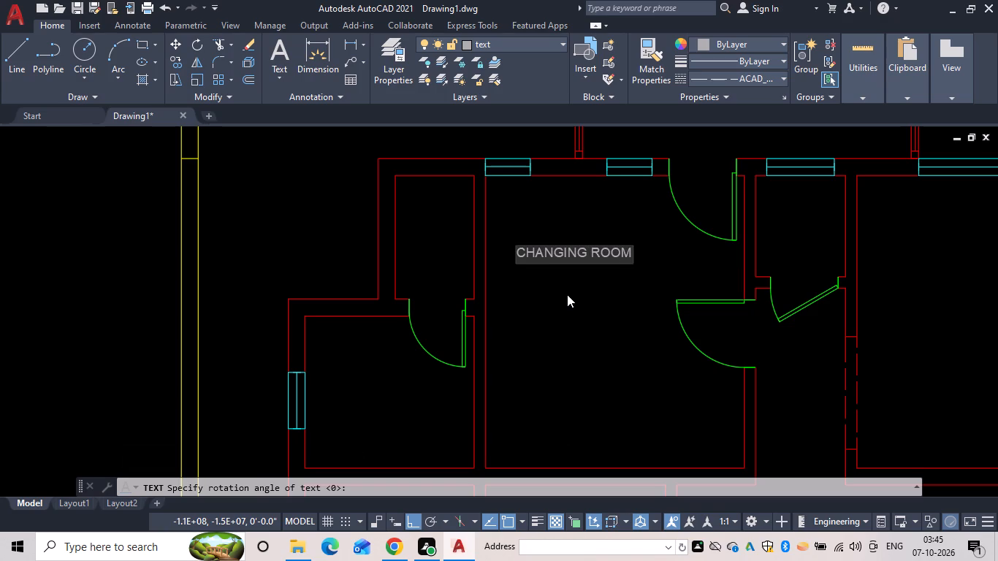
pyautogui.press('Return')
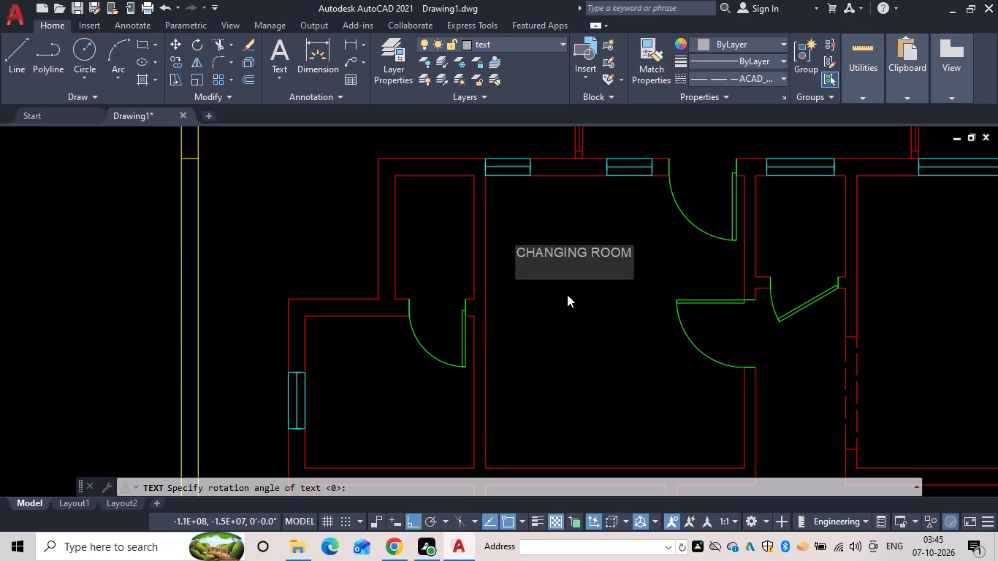
# Add a second text line reading 5'-6"X3'-6" under CHANGING ROOM and finish the text.
pyautogui.write("5'-5")
pyautogui.press('BackSpace')
pyautogui.write('6"')
pyautogui.write('X')
pyautogui.press('space')
pyautogui.press('BackSpace')
pyautogui.write("3'-")
pyautogui.write('6"')
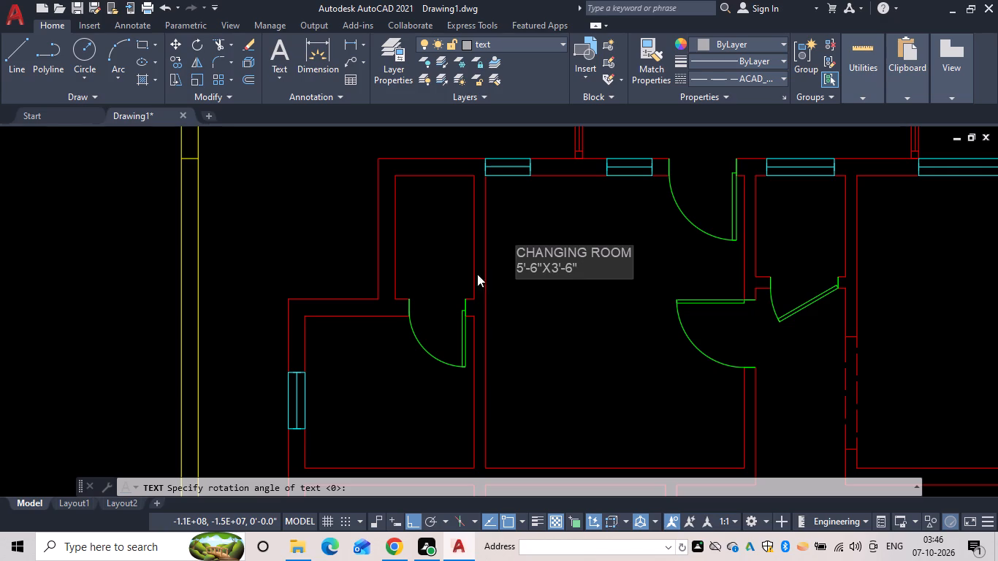
pyautogui.click(514, 271)
pyautogui.press('space')
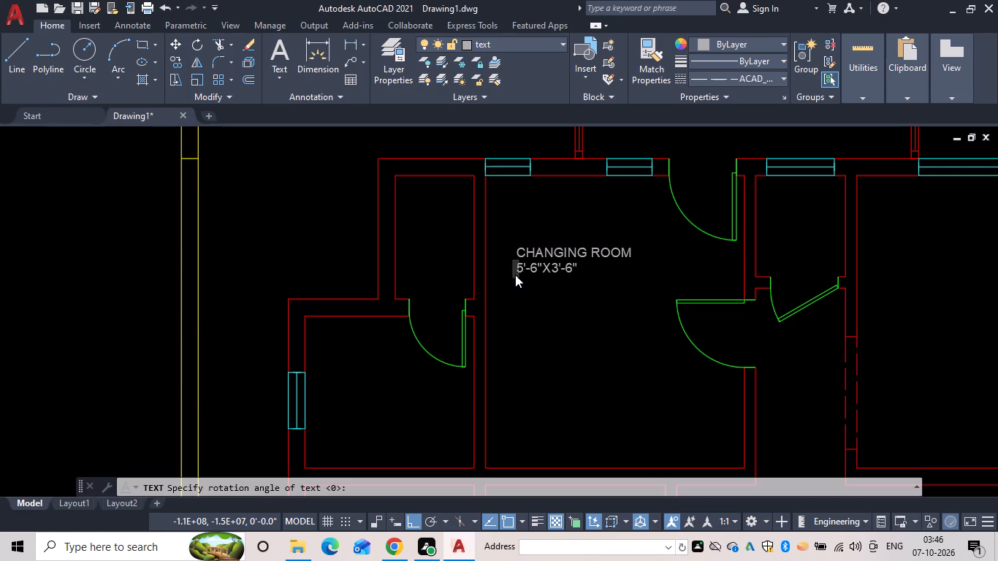
pyautogui.press('Escape')
# Indent the 5'-6"X3'-6" line with eight spaces so it sits centred under CHANGING ROOM.
pyautogui.click(552, 265)
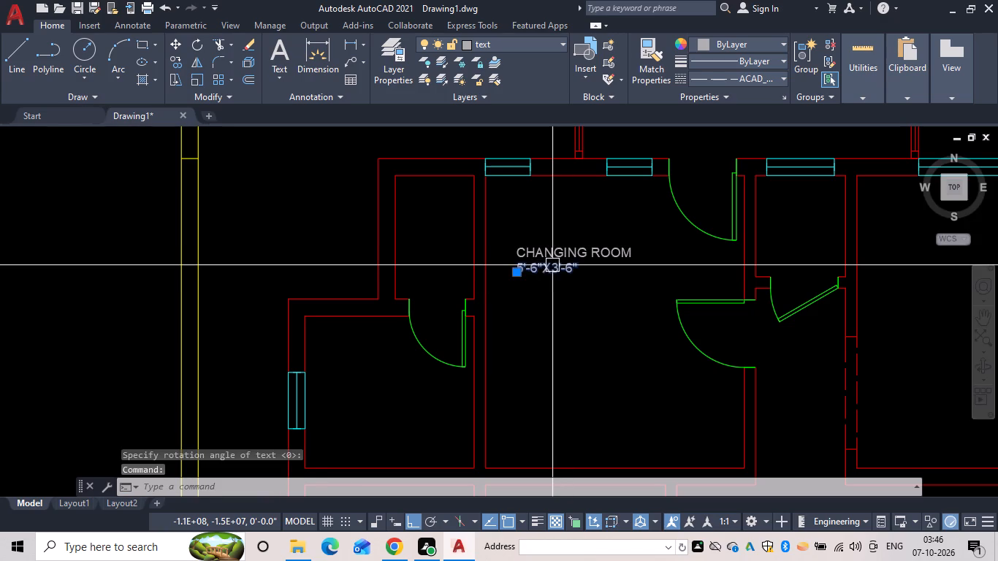
pyautogui.scroll(3, 520, 272)
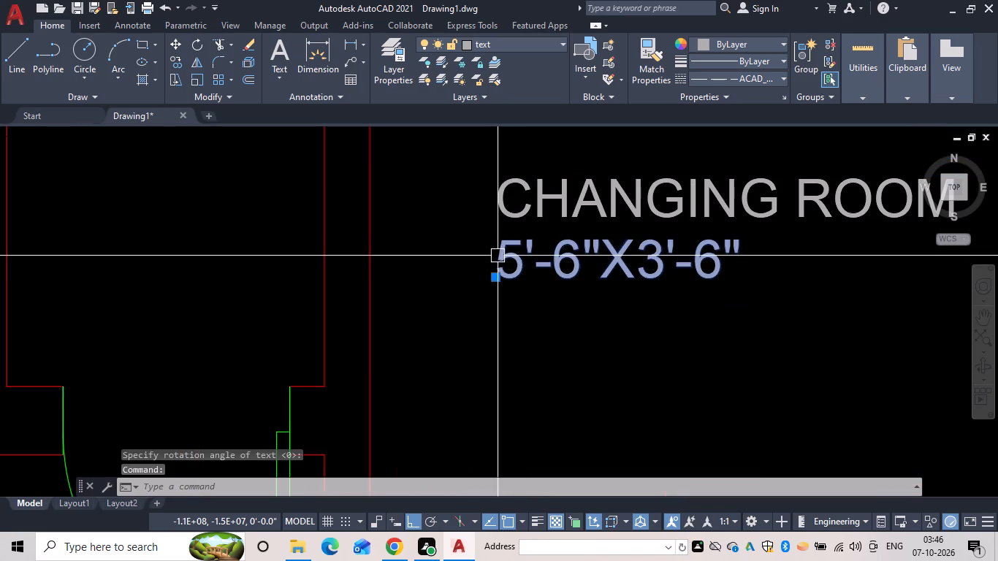
pyautogui.doubleClick(530, 260)
pyautogui.scroll(2, 504, 266)
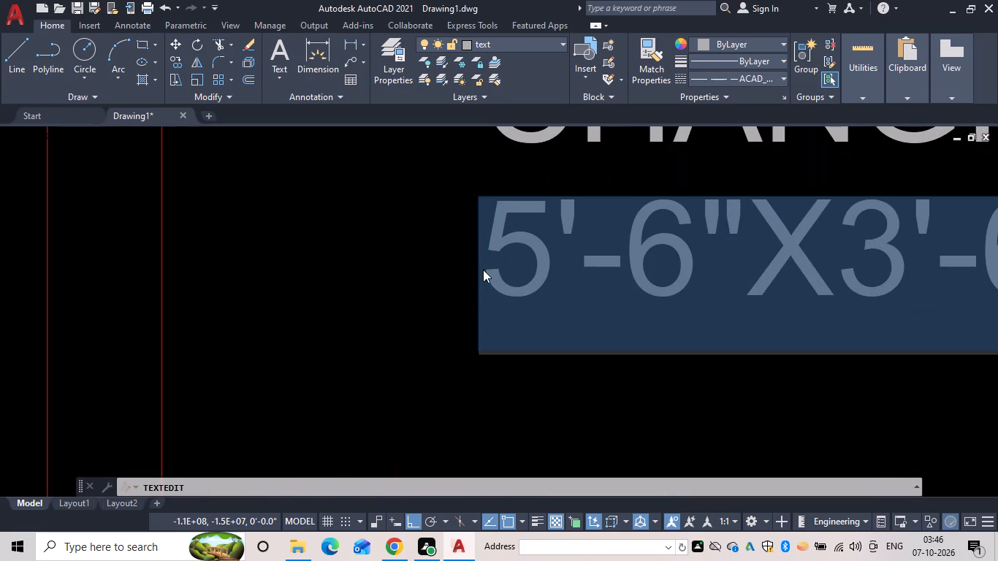
pyautogui.click(483, 270)
pyautogui.scroll(-3, 510, 288)
pyautogui.scroll(-3, 532, 355)
pyautogui.press('space')
pyautogui.press('space')
pyautogui.press('space')
pyautogui.press('space')
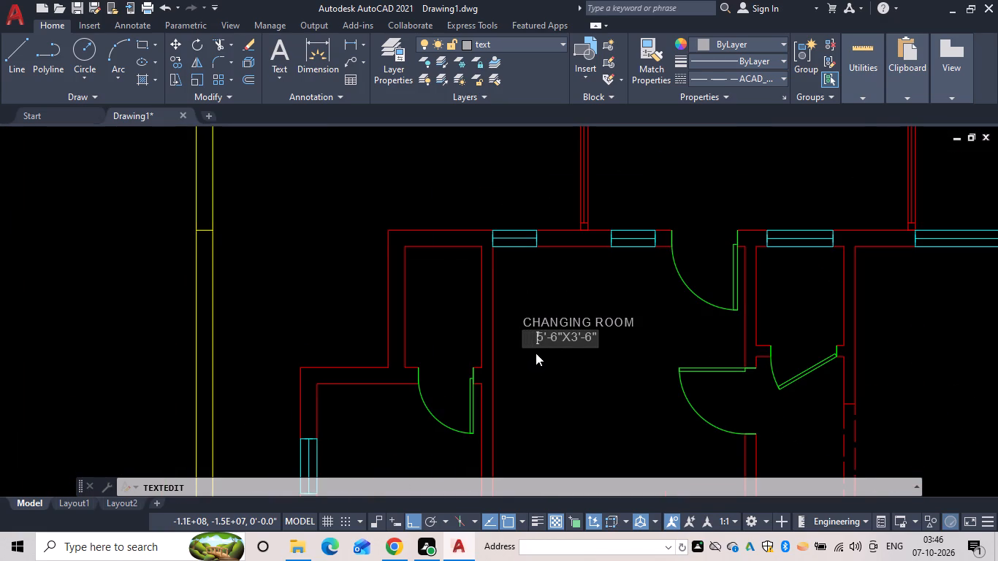
pyautogui.press('space')
pyautogui.press('space')
pyautogui.press('space')
pyautogui.press('space')
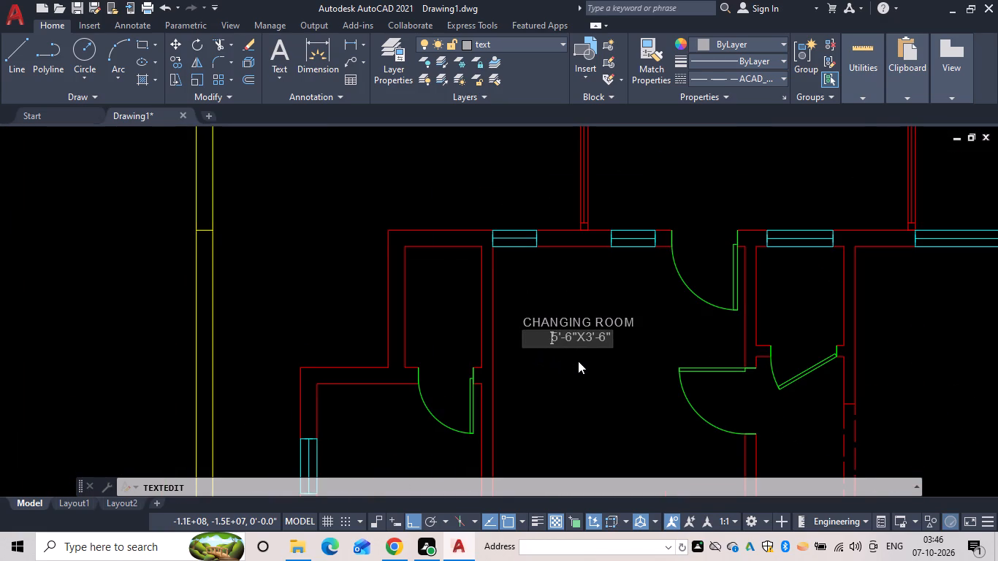
pyautogui.click(609, 371)
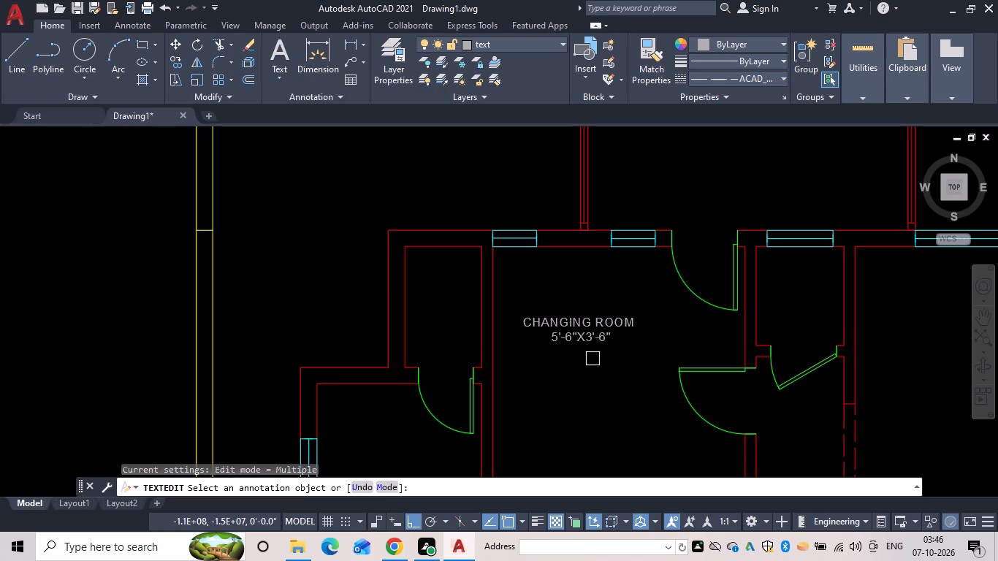
pyautogui.press('Escape')
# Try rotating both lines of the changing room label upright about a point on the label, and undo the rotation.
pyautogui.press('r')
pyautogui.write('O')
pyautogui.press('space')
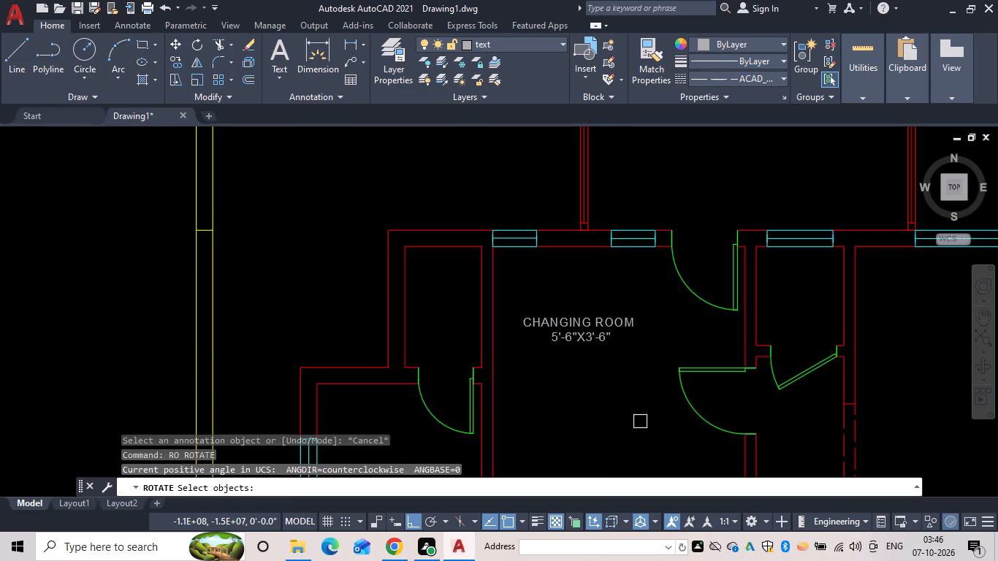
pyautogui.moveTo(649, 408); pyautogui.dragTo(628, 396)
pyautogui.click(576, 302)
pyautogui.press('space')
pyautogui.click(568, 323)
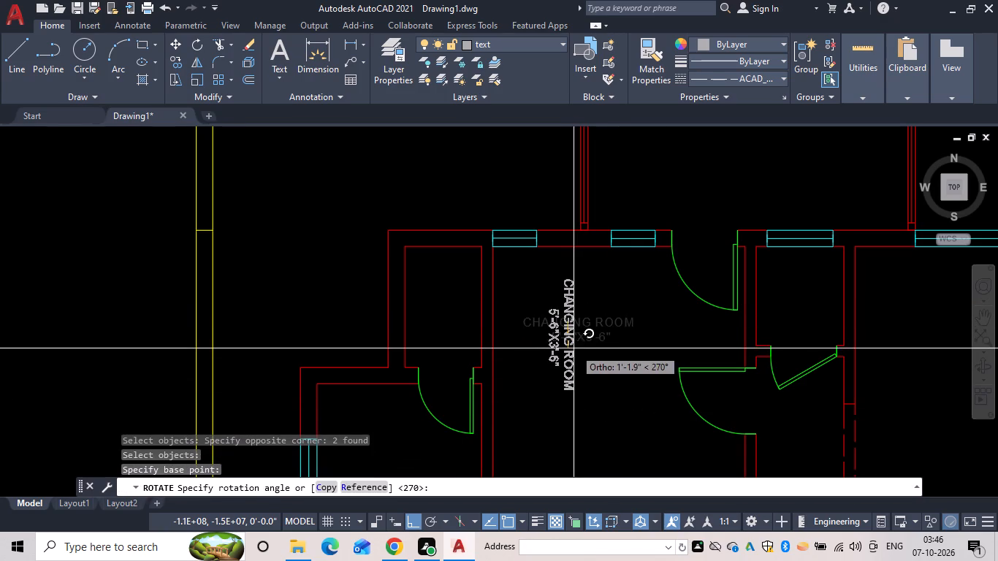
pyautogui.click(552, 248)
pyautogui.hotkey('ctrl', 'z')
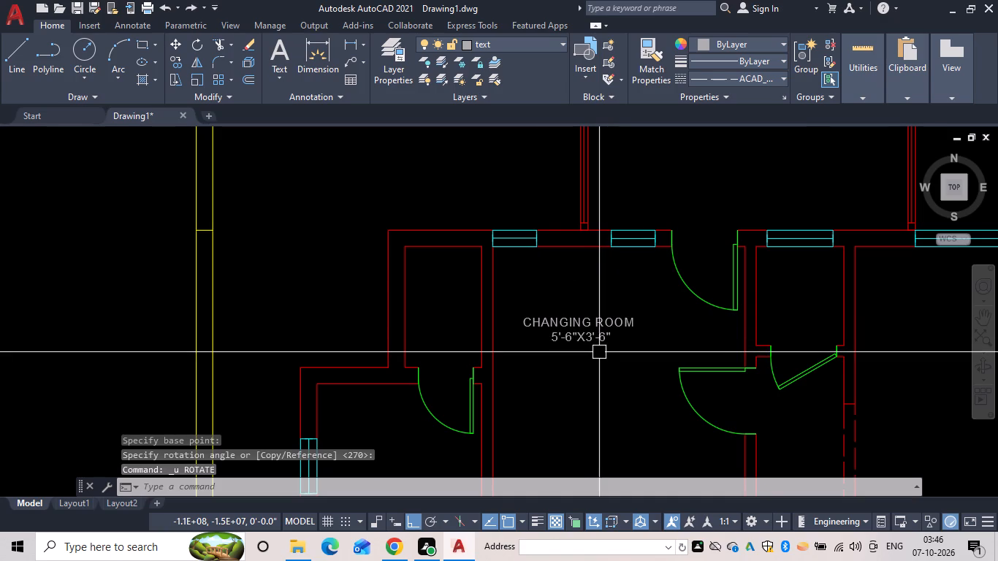
# Rotate both lines of the changing room label 90° counterclockwise about a point on CHANGING ROOM, so they read vertically.
pyautogui.press('r')
pyautogui.press('o')
pyautogui.press('space')
pyautogui.moveTo(605, 362); pyautogui.dragTo(592, 354)
pyautogui.click(572, 321)
pyautogui.press('space')
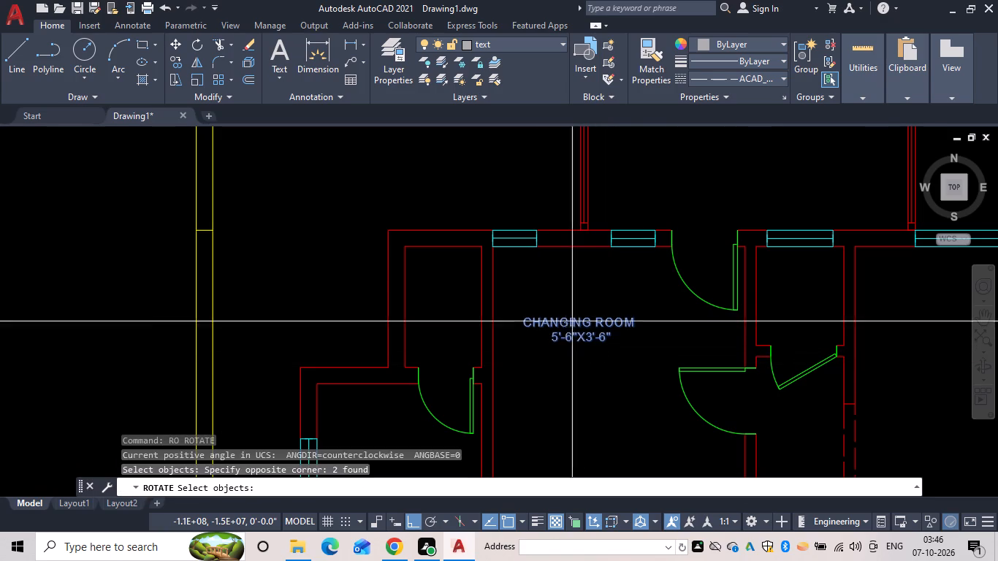
pyautogui.click(574, 324)
pyautogui.doubleClick(572, 299)
pyautogui.press('Escape')
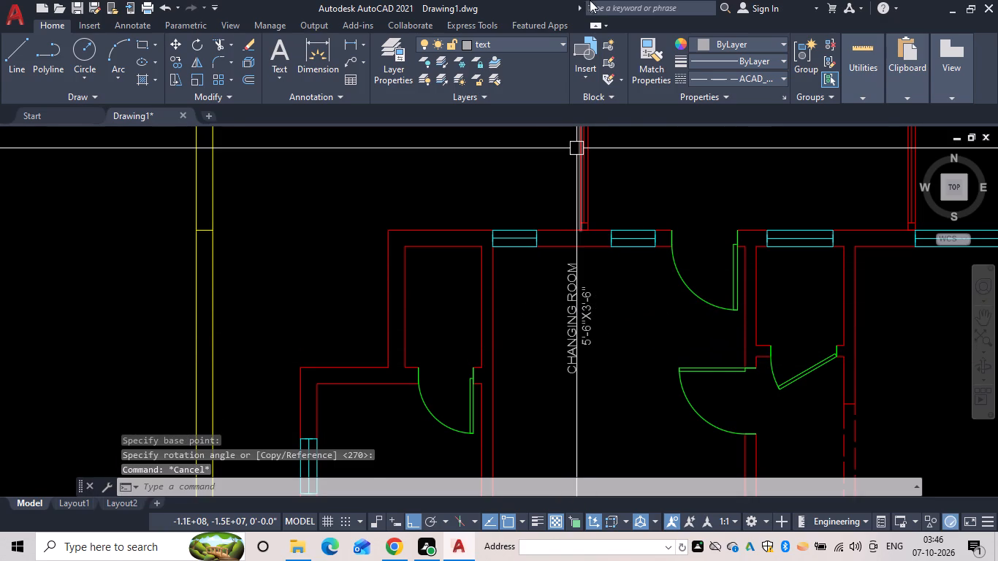
# Move both lines of the rotated label about 6 ft horizontally into the narrow changing room.
pyautogui.press('m')
pyautogui.press('space')
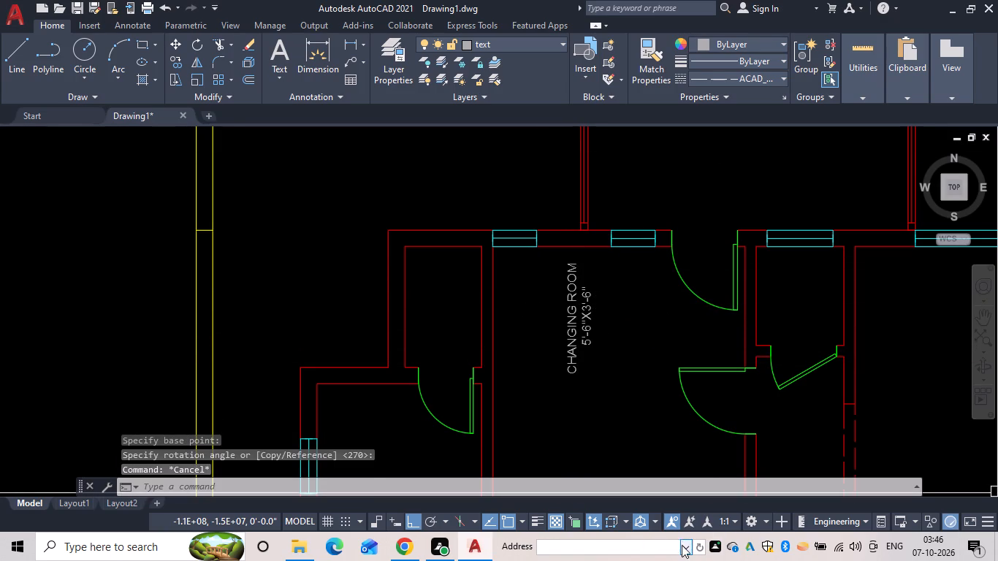
pyautogui.click(592, 329)
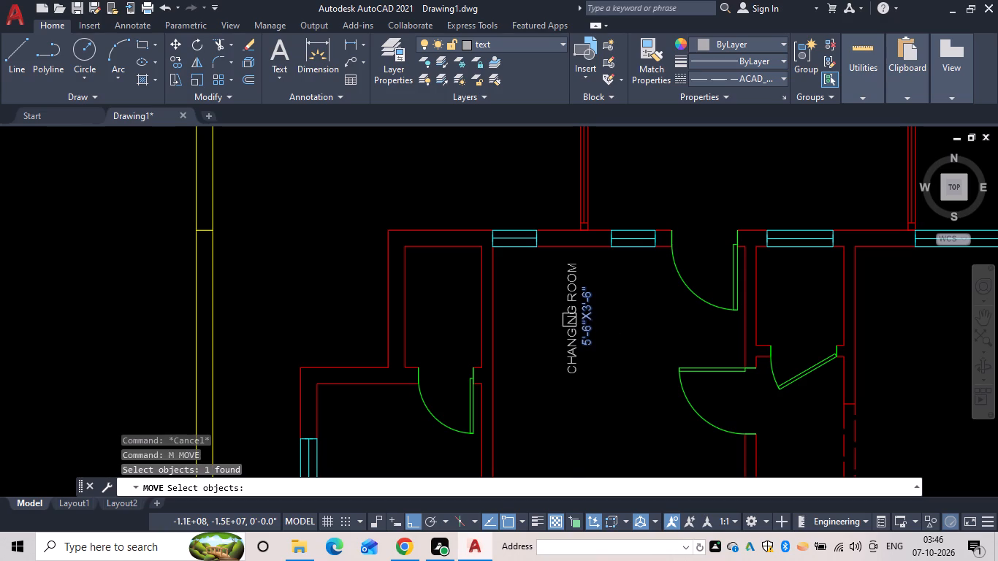
pyautogui.click(569, 320)
pyautogui.press('space')
pyautogui.moveTo(583, 318); pyautogui.dragTo(574, 321)
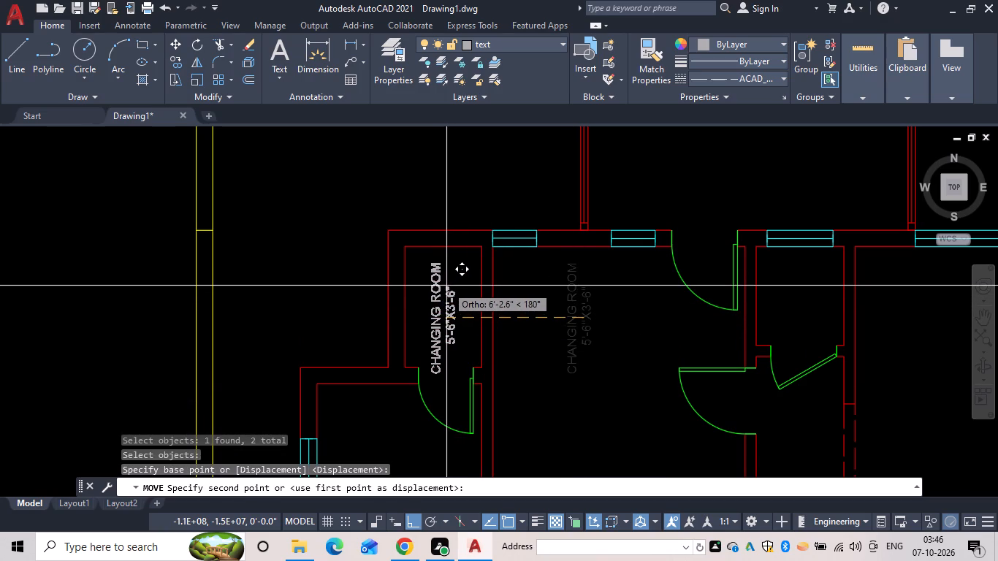
pyautogui.click(450, 283)
pyautogui.scroll(-3, 528, 335)
pyautogui.scroll(2, 528, 351)
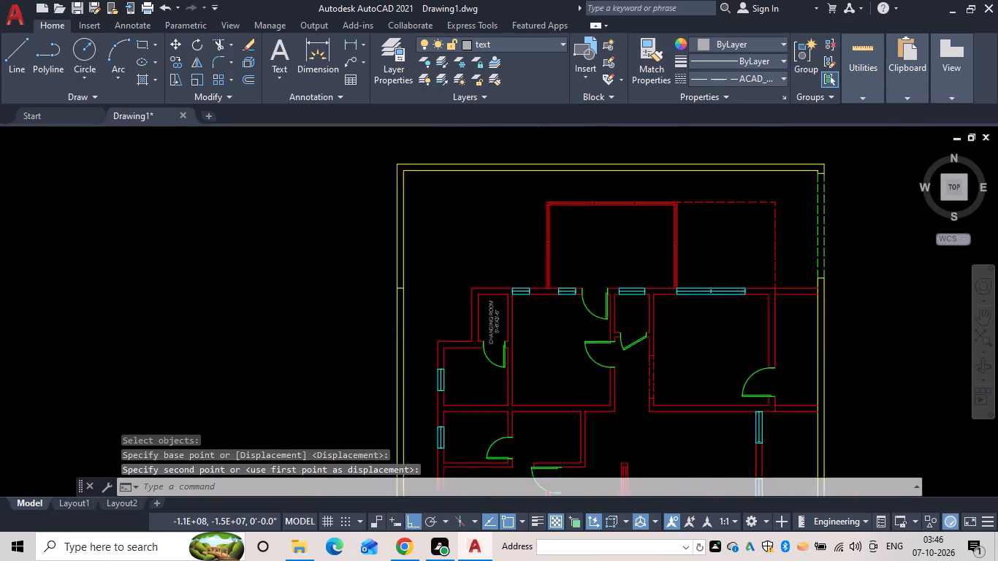
pyautogui.scroll(1, 527, 350)
pyautogui.press('Escape')
pyautogui.press('Escape')
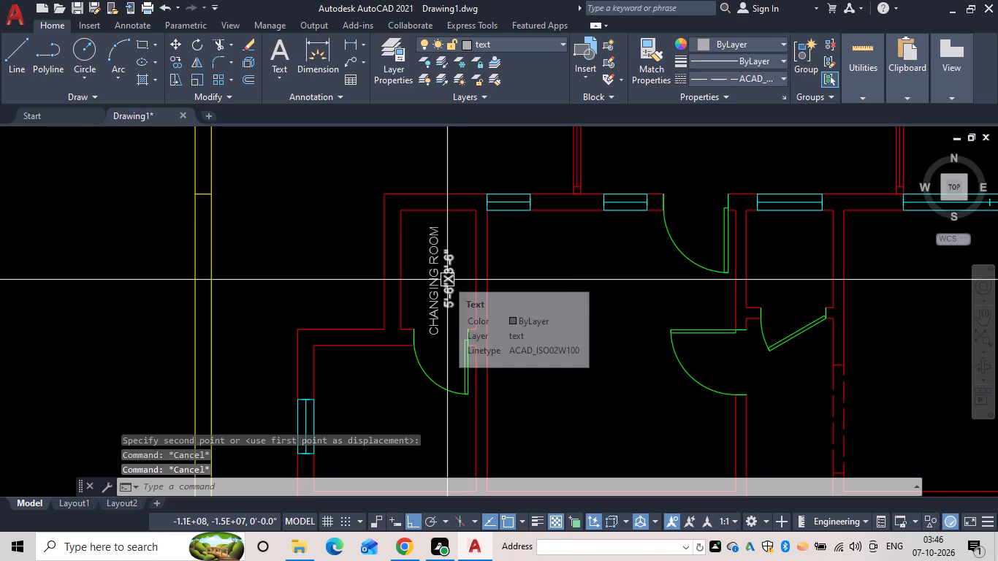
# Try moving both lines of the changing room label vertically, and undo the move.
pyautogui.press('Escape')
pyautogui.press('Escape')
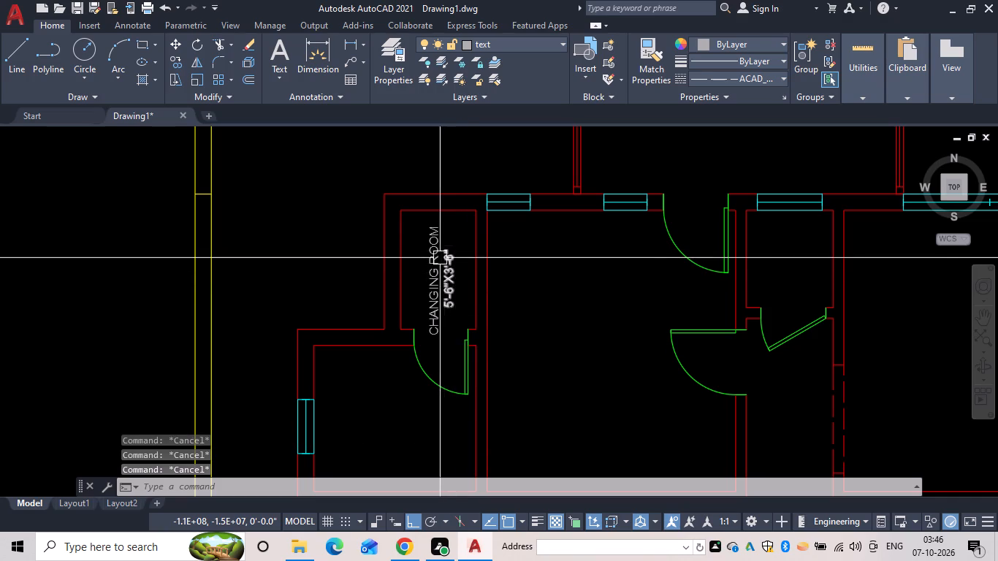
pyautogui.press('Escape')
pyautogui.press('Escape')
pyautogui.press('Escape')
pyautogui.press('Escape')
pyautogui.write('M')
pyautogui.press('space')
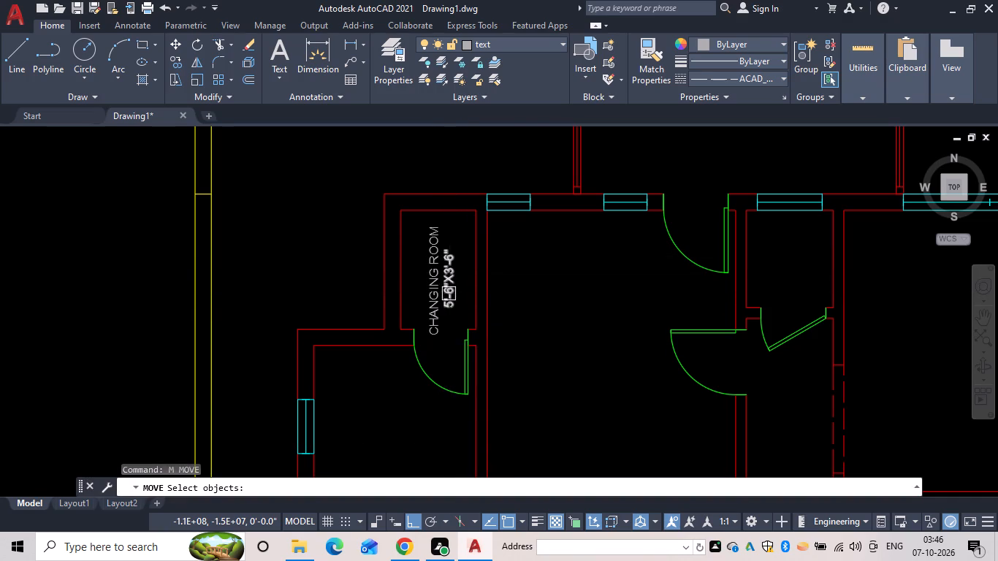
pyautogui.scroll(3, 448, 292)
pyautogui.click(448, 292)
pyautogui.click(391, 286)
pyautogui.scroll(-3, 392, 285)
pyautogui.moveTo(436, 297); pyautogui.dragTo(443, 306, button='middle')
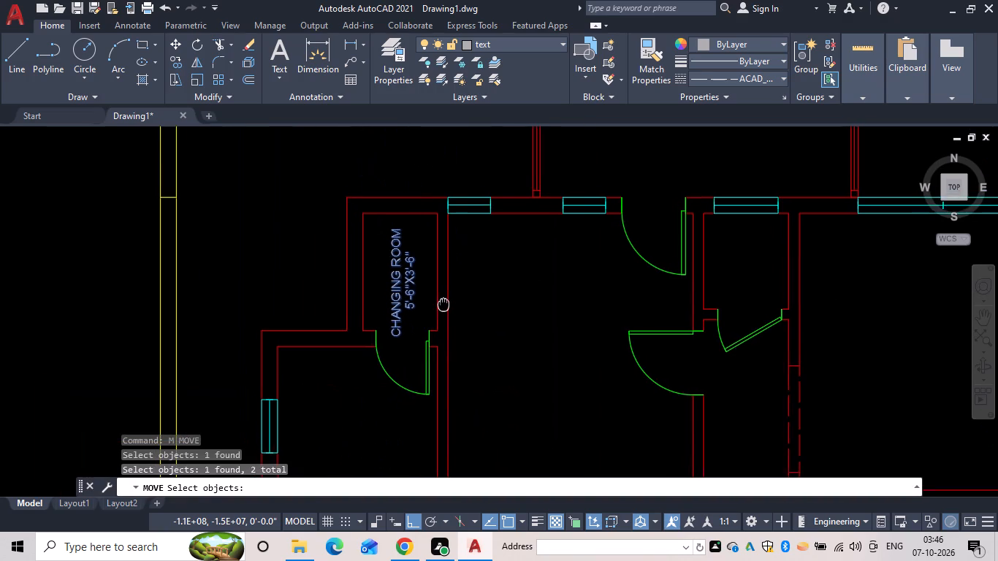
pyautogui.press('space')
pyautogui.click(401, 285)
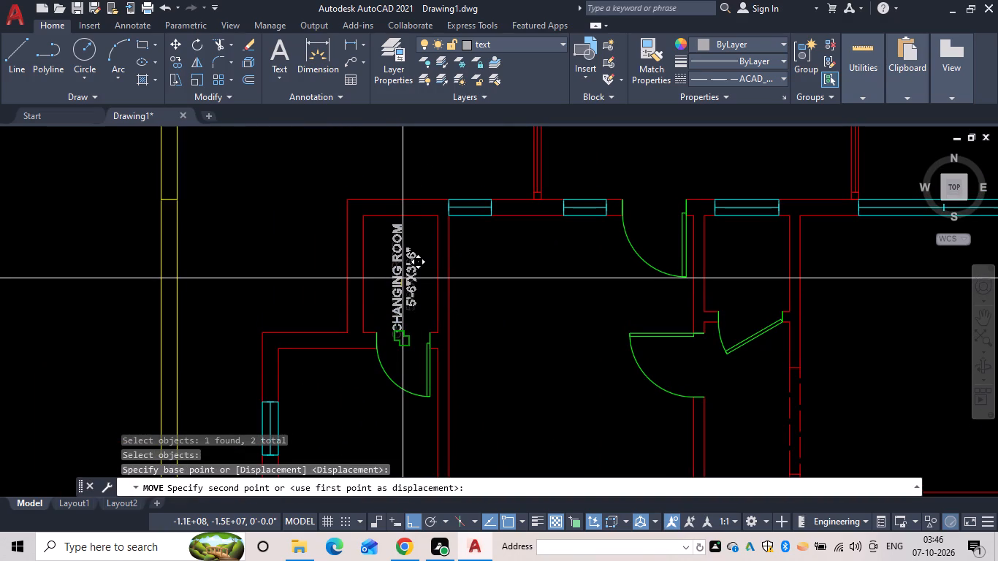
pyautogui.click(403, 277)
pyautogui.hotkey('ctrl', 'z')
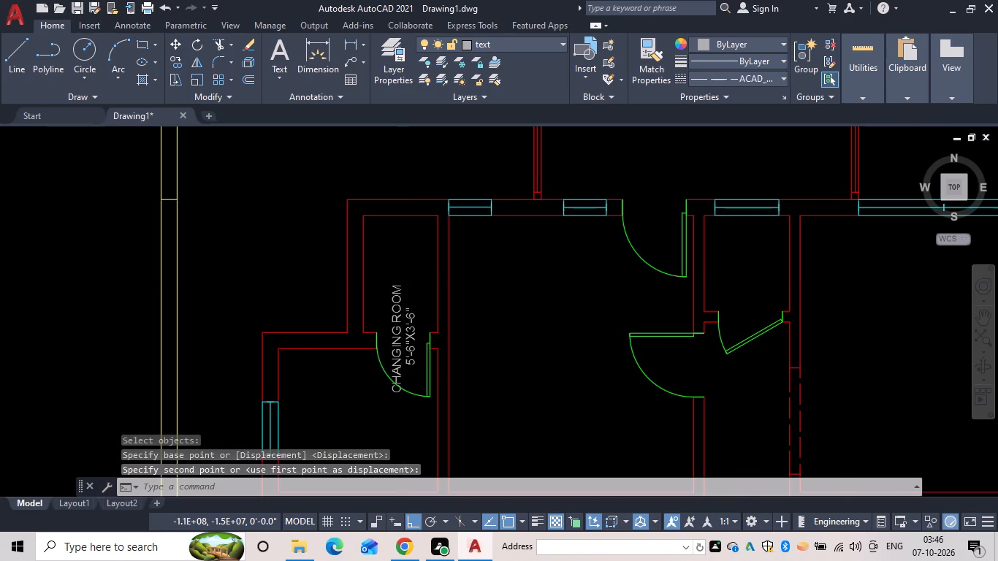
# Start single-line text with height 6 and rotation 0 in the room beside the changing room, and enter BATH as its first line.
pyautogui.scroll(-4, 427, 276)
pyautogui.moveTo(437, 289); pyautogui.dragTo(467, 275, button='middle')
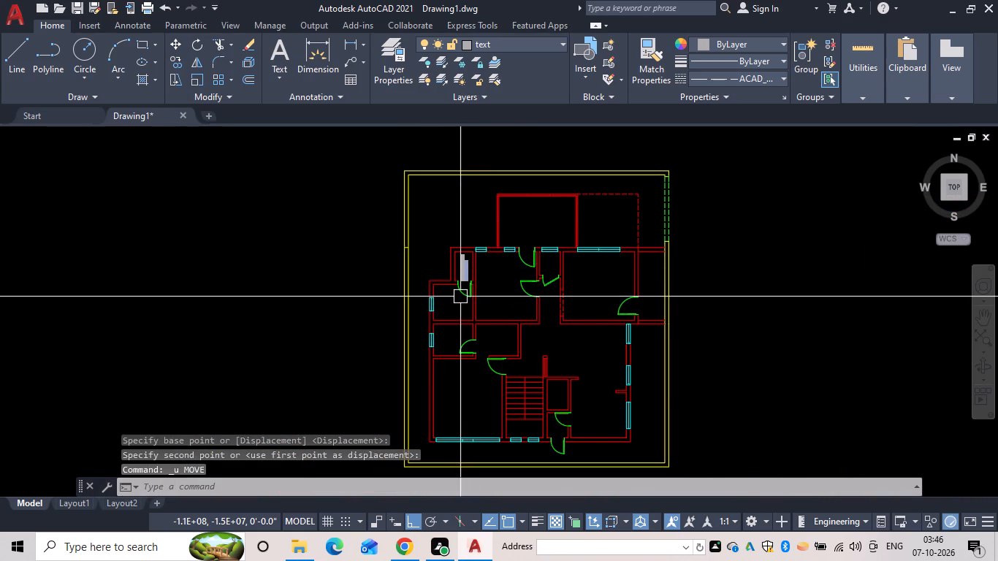
pyautogui.moveTo(460, 328); pyautogui.dragTo(503, 277, button='middle')
pyautogui.scroll(2, 503, 277)
pyautogui.moveTo(541, 264); pyautogui.dragTo(389, 310, button='middle')
pyautogui.press('Escape')
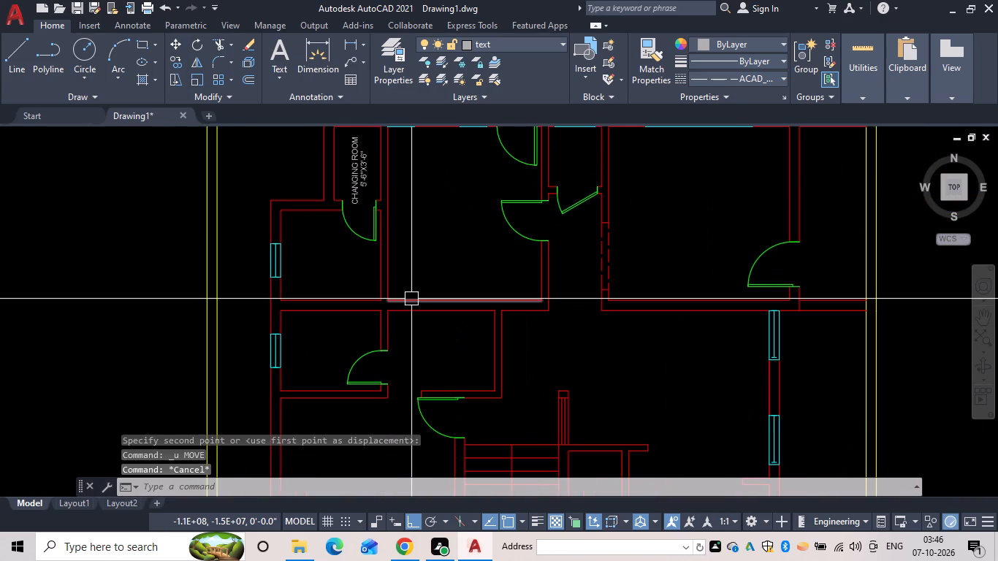
pyautogui.press('r')
pyautogui.press('Escape')
pyautogui.press('t')
pyautogui.write('EXT')
pyautogui.press('space')
pyautogui.click(404, 211)
pyautogui.moveTo(416, 237); pyautogui.dragTo(434, 351, button='middle')
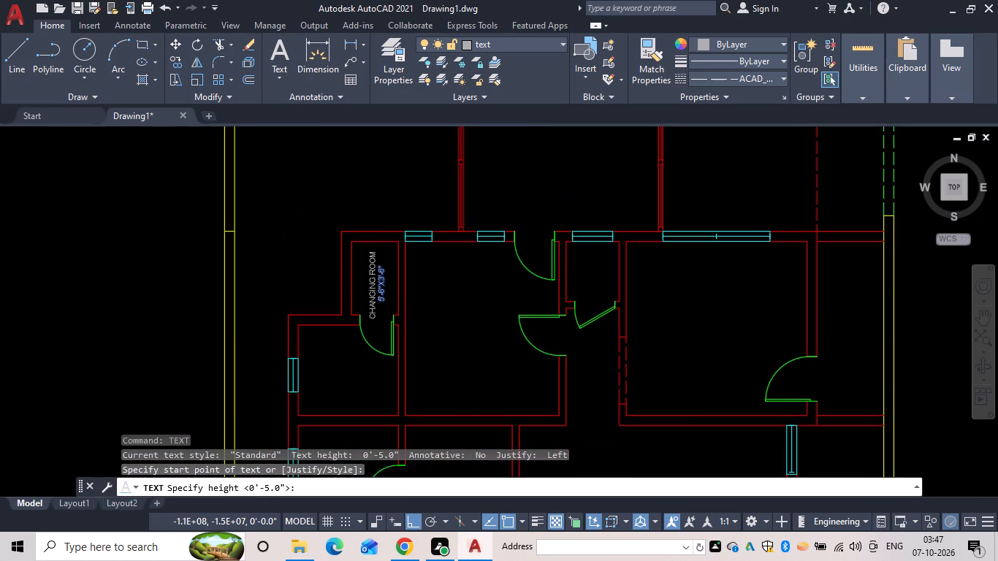
pyautogui.write('6')
pyautogui.press('space')
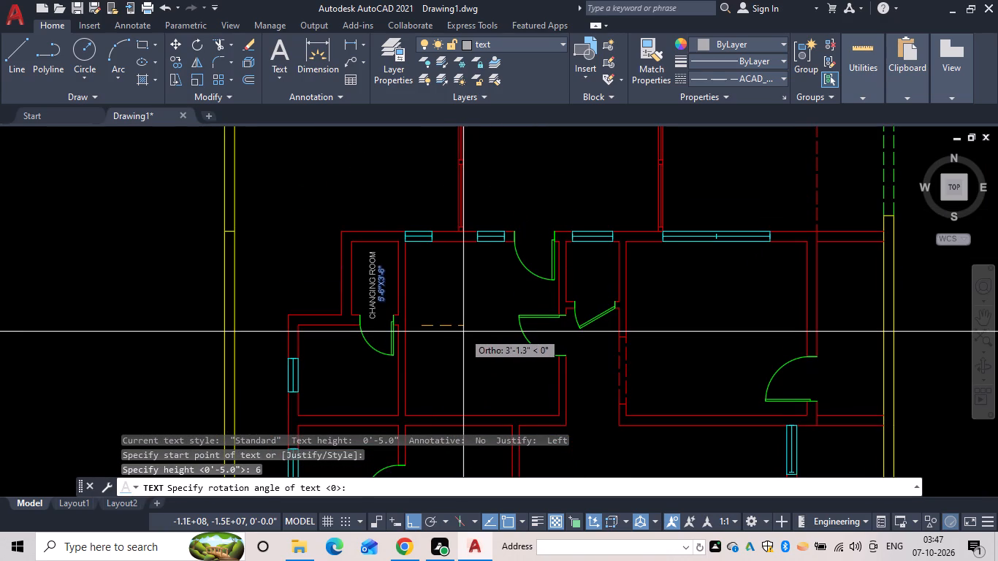
pyautogui.press('space')
pyautogui.write('BATH')
pyautogui.press('space')
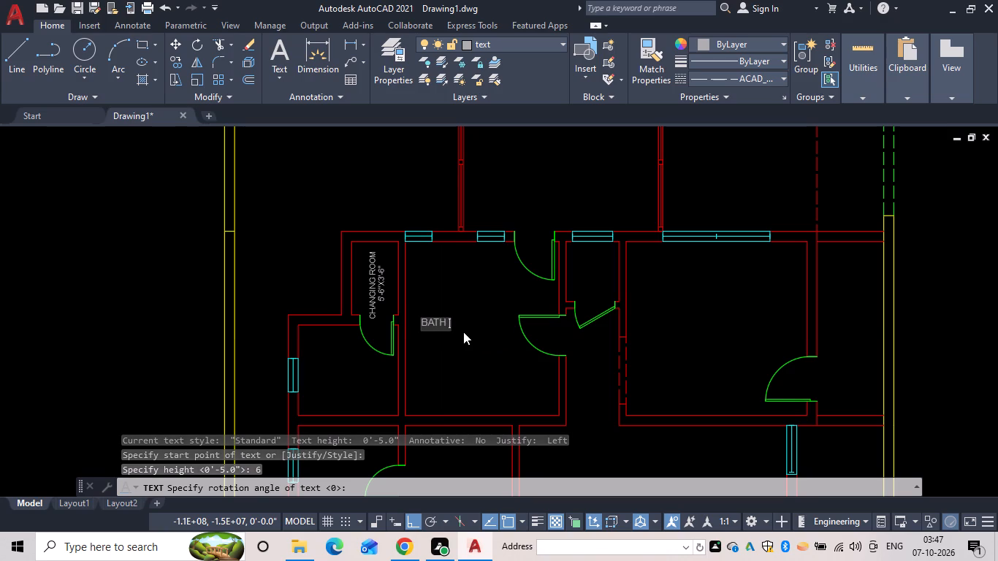
pyautogui.press('Return')
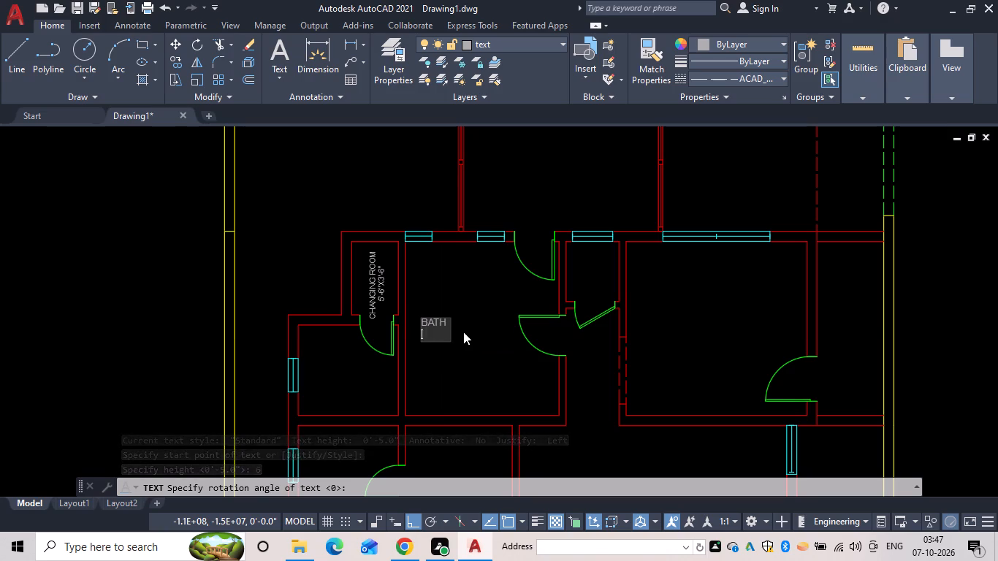
# Enter 6'-9"X7'6" as the second line of the bath label.
pyautogui.write('6\'-7"X')
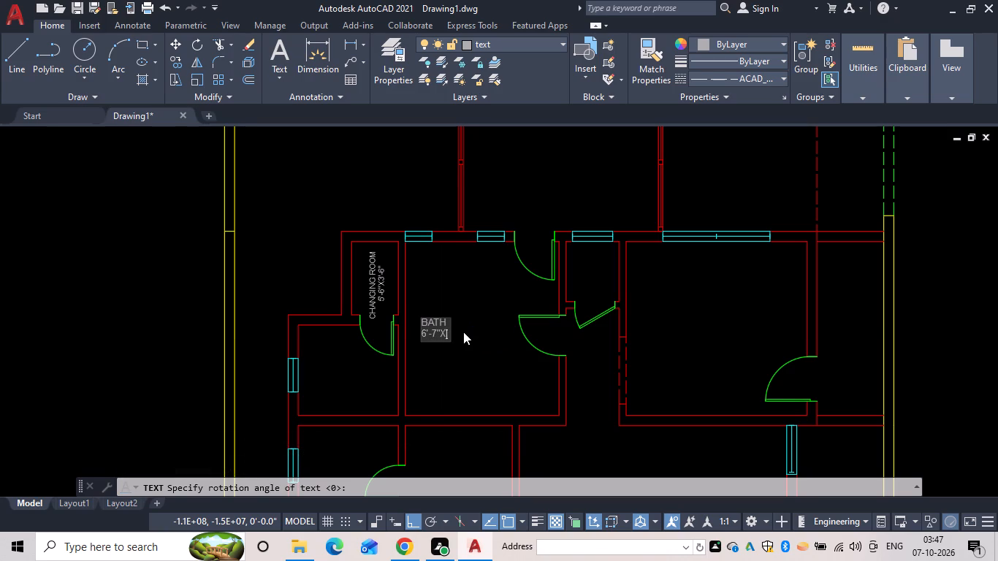
pyautogui.press('BackSpace')
pyautogui.press('BackSpace')
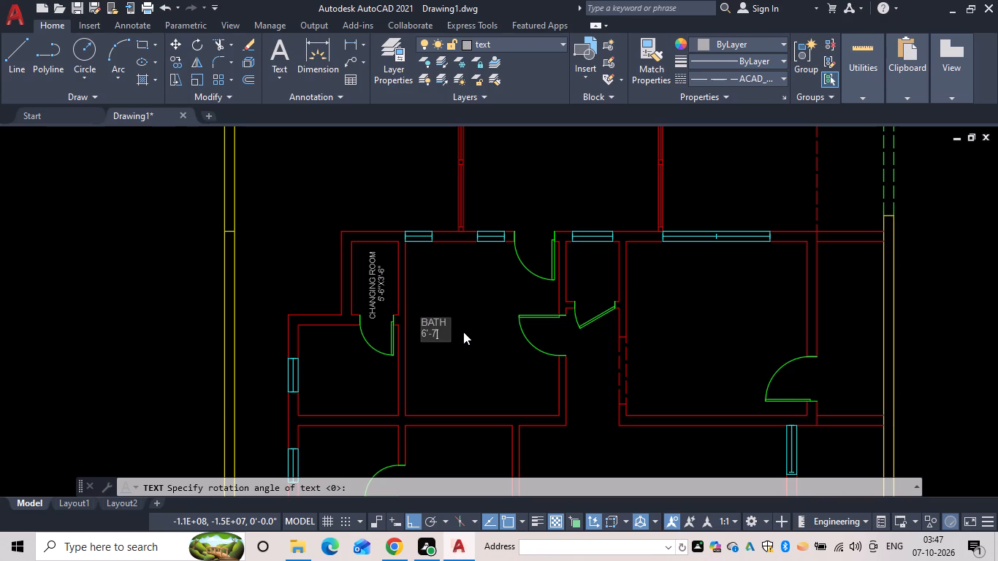
pyautogui.press('BackSpace')
pyautogui.write('9"')
pyautogui.press('x')
pyautogui.write('7\'6"')
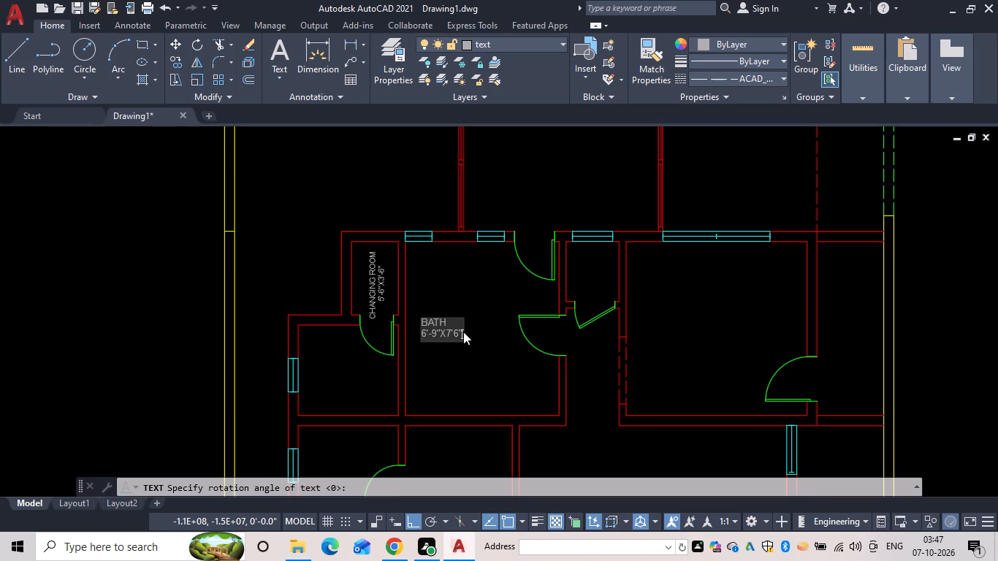
# Indent the BATH line with three spaces so it sits centred above 6'-9"X7'6".
pyautogui.scroll(5, 430, 328)
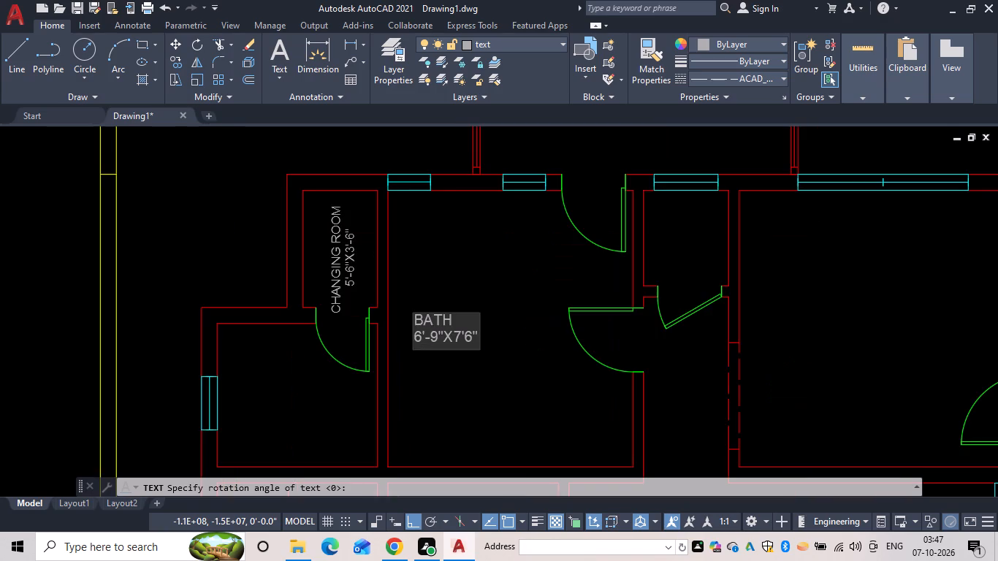
pyautogui.scroll(2, 398, 323)
pyautogui.click(416, 336)
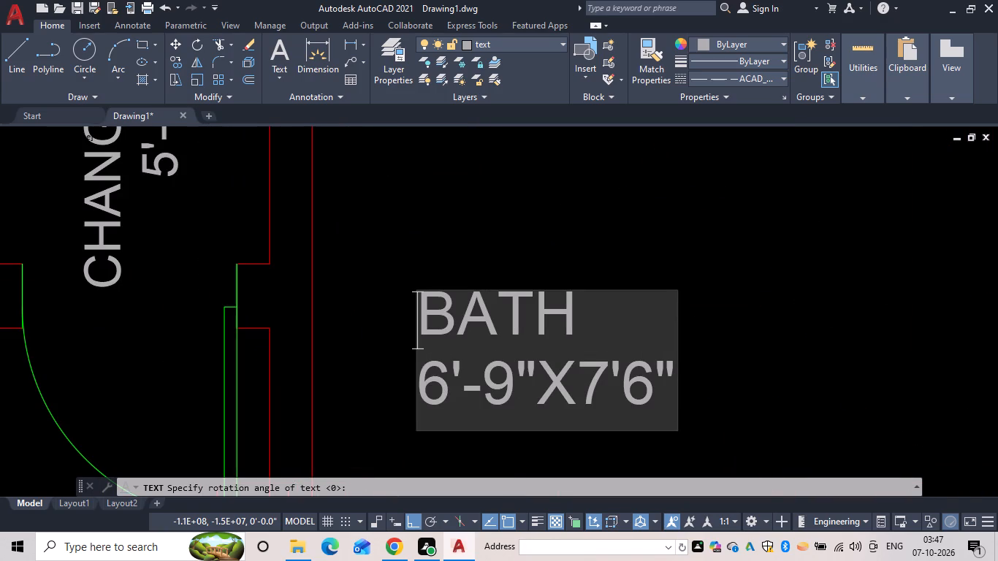
pyautogui.press('space')
pyautogui.press('space')
pyautogui.press('space')
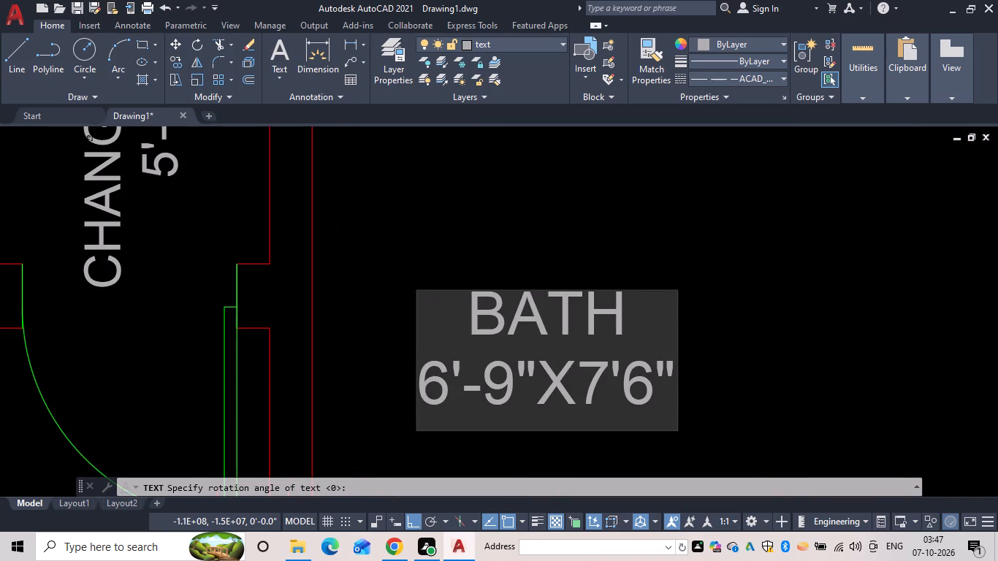
pyautogui.click(636, 335)
pyautogui.press('BackSpace')
pyautogui.press('BackSpace')
pyautogui.press('BackSpace')
pyautogui.press('BackSpace')
pyautogui.press('BackSpace')
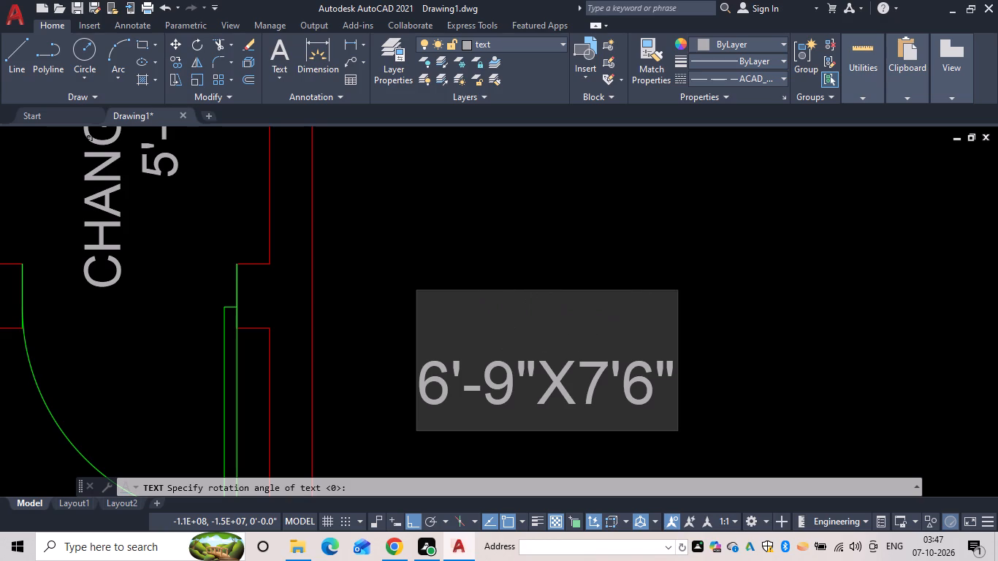
pyautogui.press('BackSpace')
pyautogui.write('BATH')
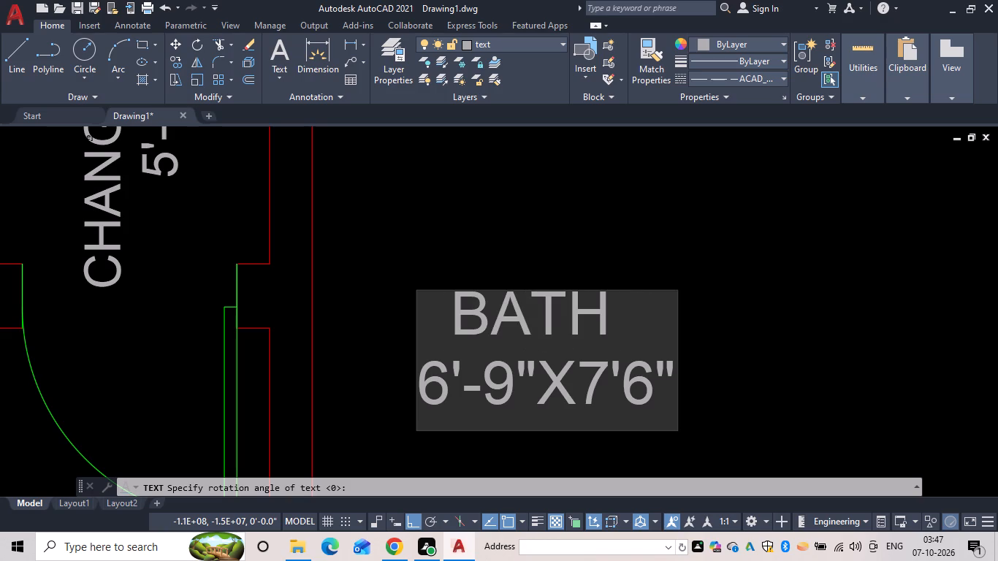
pyautogui.click(445, 307)
pyautogui.press('space')
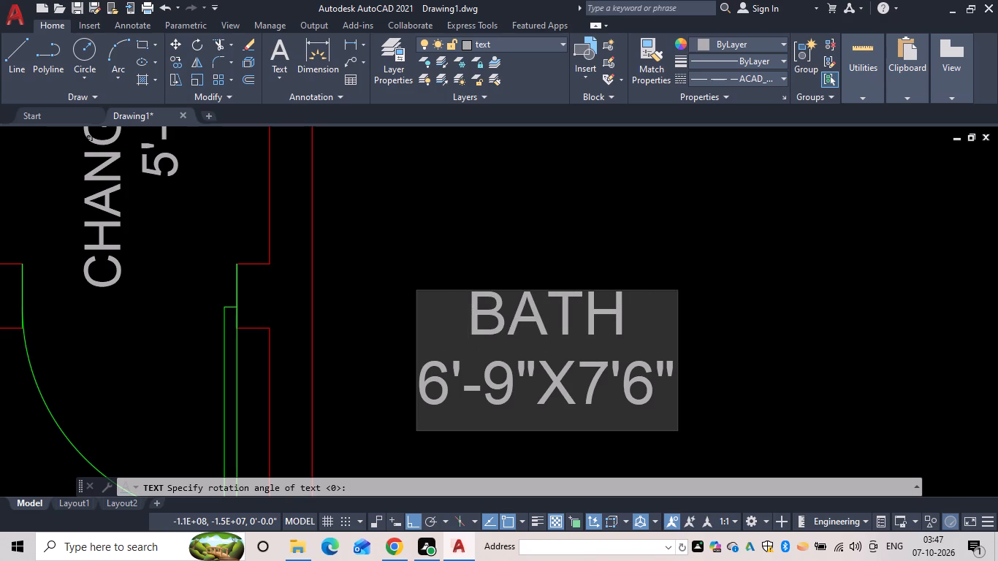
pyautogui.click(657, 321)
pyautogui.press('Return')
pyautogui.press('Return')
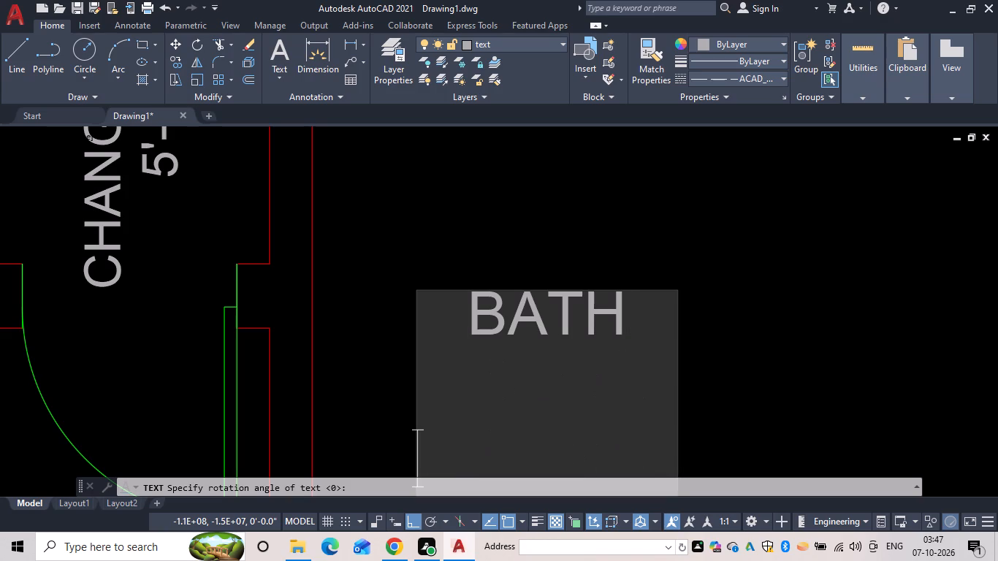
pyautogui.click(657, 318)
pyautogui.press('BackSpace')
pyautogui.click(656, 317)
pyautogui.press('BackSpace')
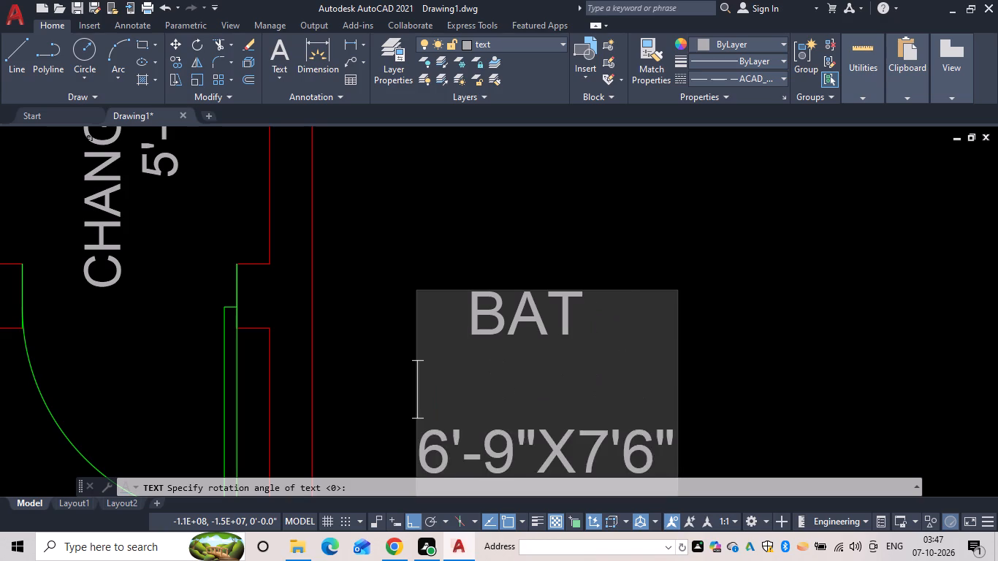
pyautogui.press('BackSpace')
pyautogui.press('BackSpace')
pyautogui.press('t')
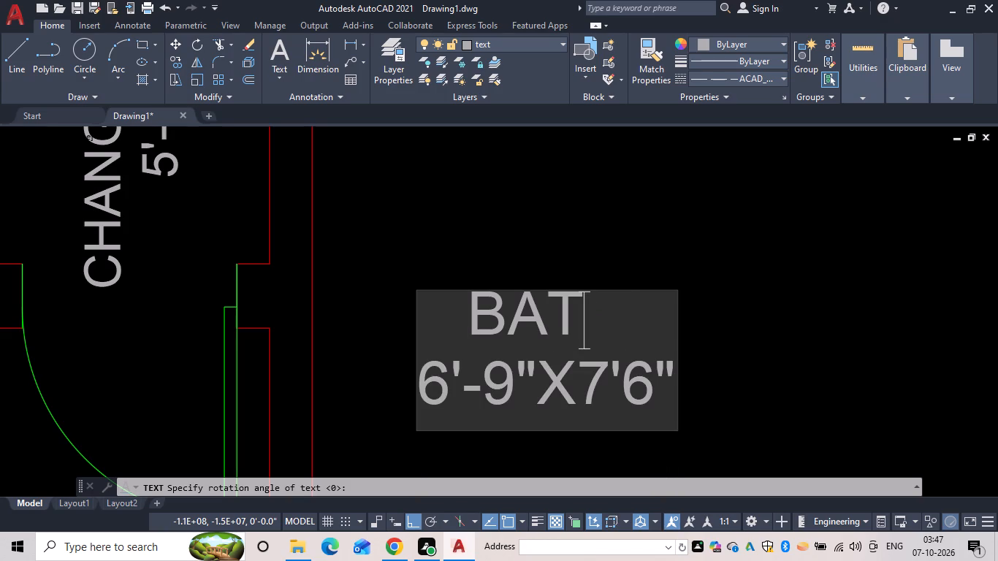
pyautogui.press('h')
# End the text entry after the bath label's 6'-9"X7'6" line.
pyautogui.click(671, 400)
pyautogui.press('Return')
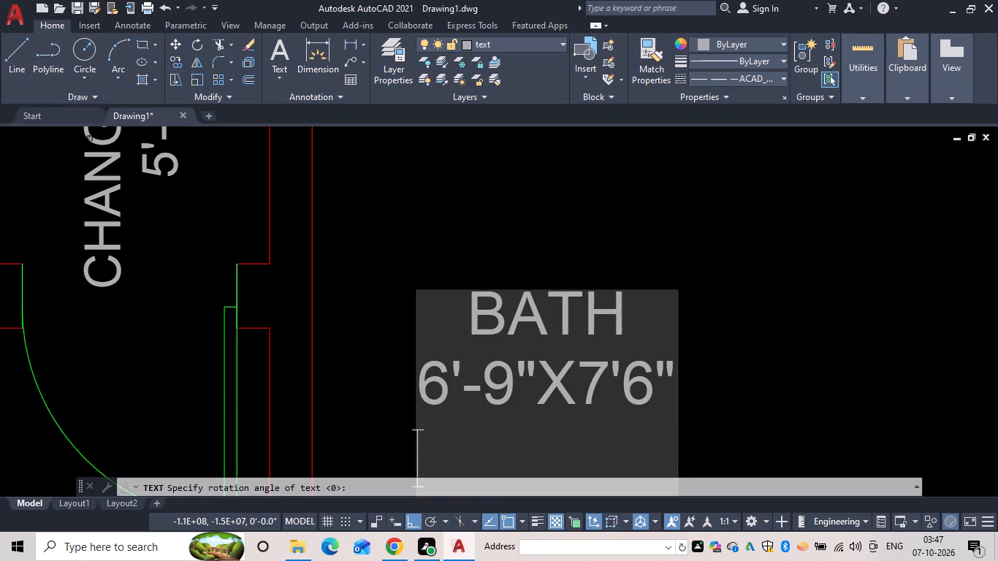
pyautogui.press('Return')
pyautogui.scroll(1, 694, 454)
pyautogui.scroll(-4, 673, 455)
pyautogui.moveTo(668, 451); pyautogui.dragTo(644, 389, button='middle')
pyautogui.press('Escape')
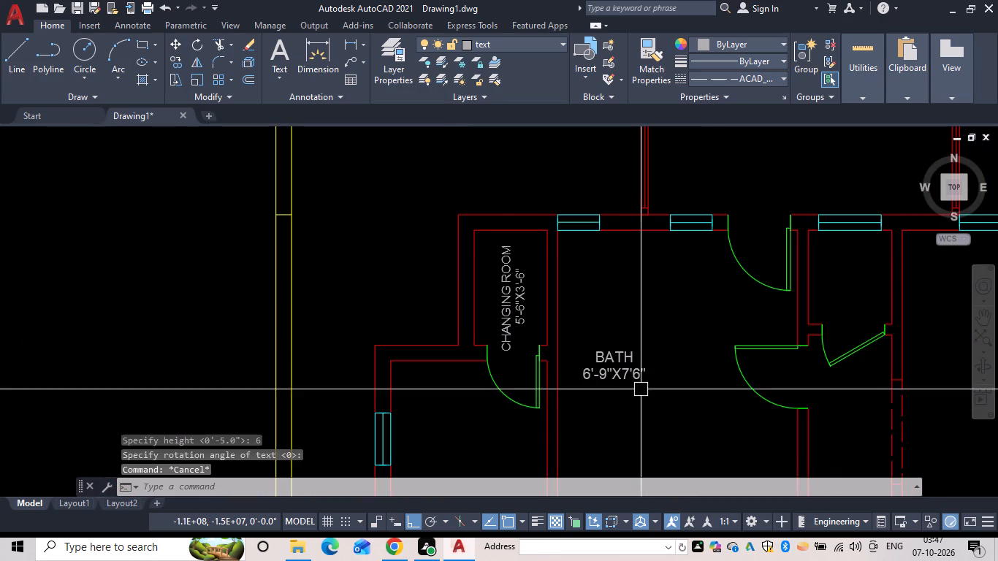
# Rotate both lines of the bath label 90° counterclockwise about a point on its dimension line, so they read vertically.
pyautogui.moveTo(640, 392); pyautogui.dragTo(642, 351, button='middle')
pyautogui.press('Escape')
pyautogui.write('RO')
pyautogui.press('space')
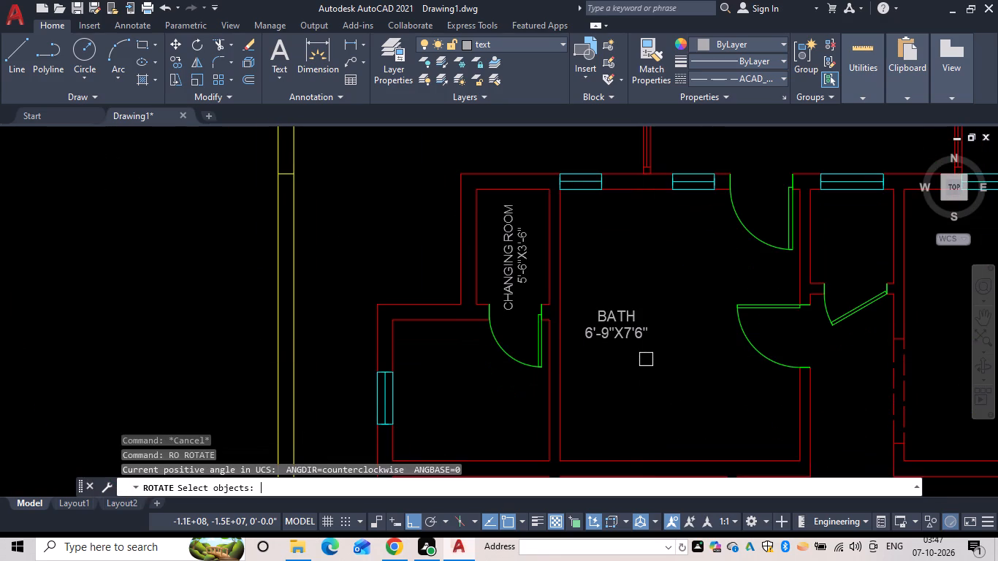
pyautogui.moveTo(646, 361); pyautogui.dragTo(636, 349)
pyautogui.click(599, 272)
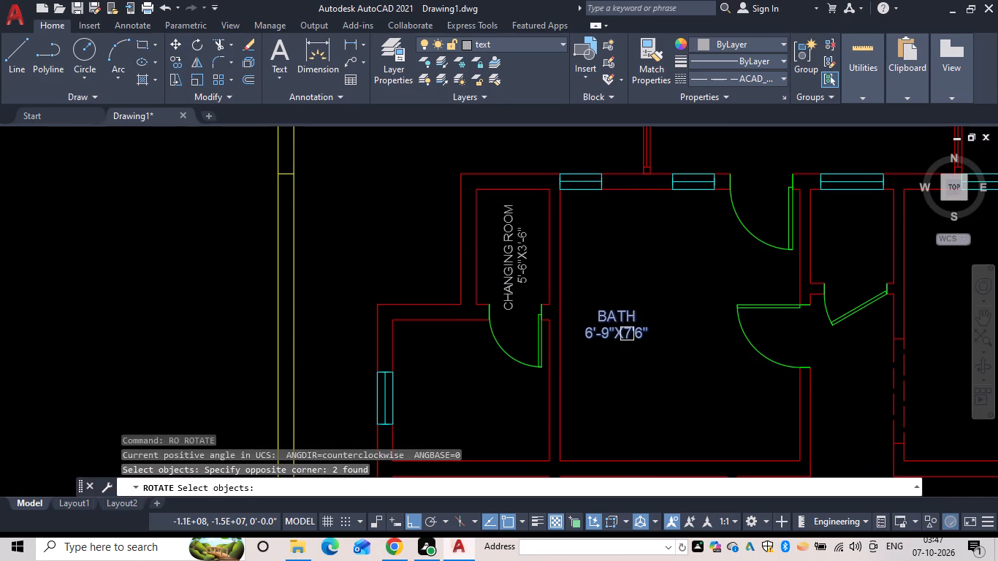
pyautogui.press('space')
pyautogui.click(635, 336)
pyautogui.click(639, 330)
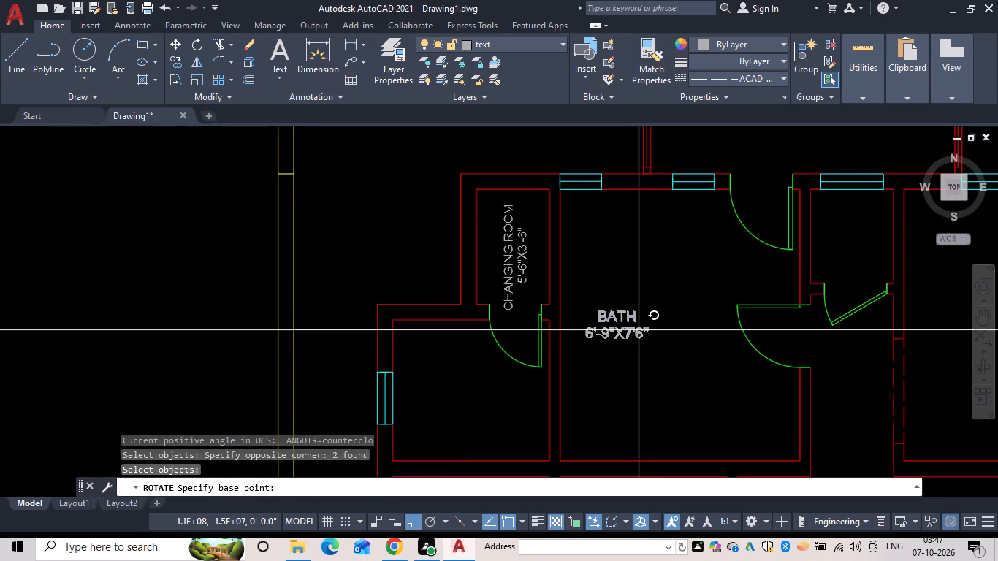
pyautogui.click(644, 229)
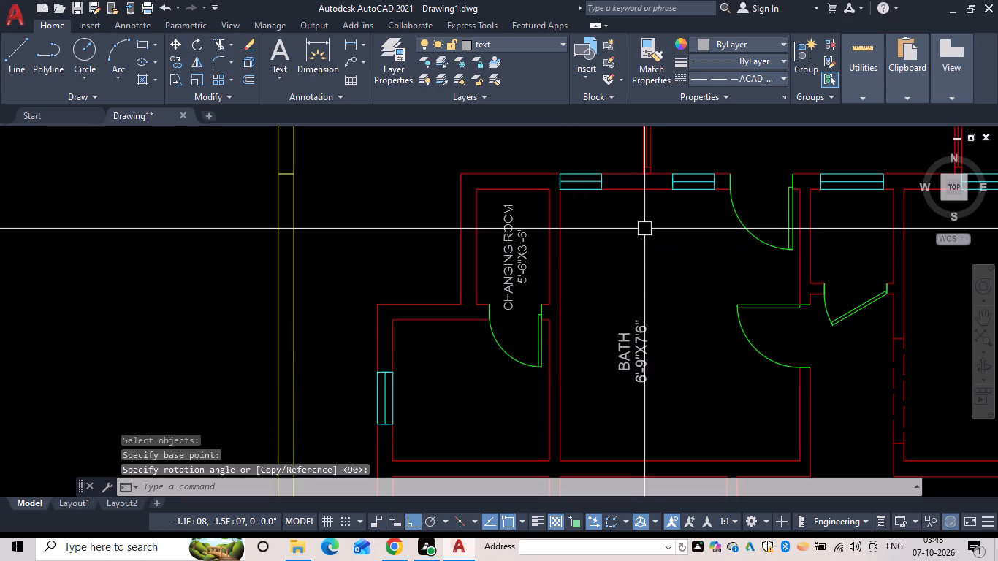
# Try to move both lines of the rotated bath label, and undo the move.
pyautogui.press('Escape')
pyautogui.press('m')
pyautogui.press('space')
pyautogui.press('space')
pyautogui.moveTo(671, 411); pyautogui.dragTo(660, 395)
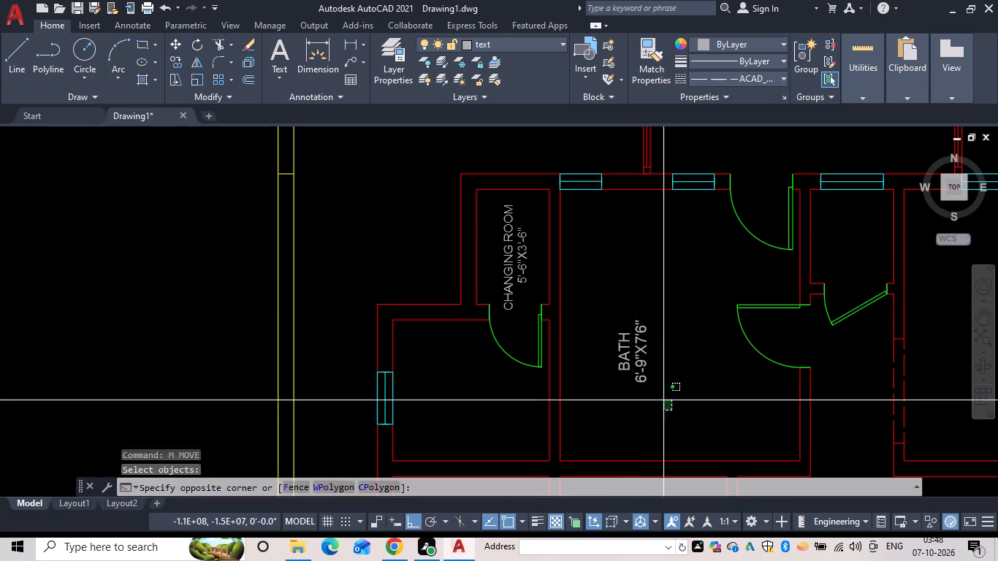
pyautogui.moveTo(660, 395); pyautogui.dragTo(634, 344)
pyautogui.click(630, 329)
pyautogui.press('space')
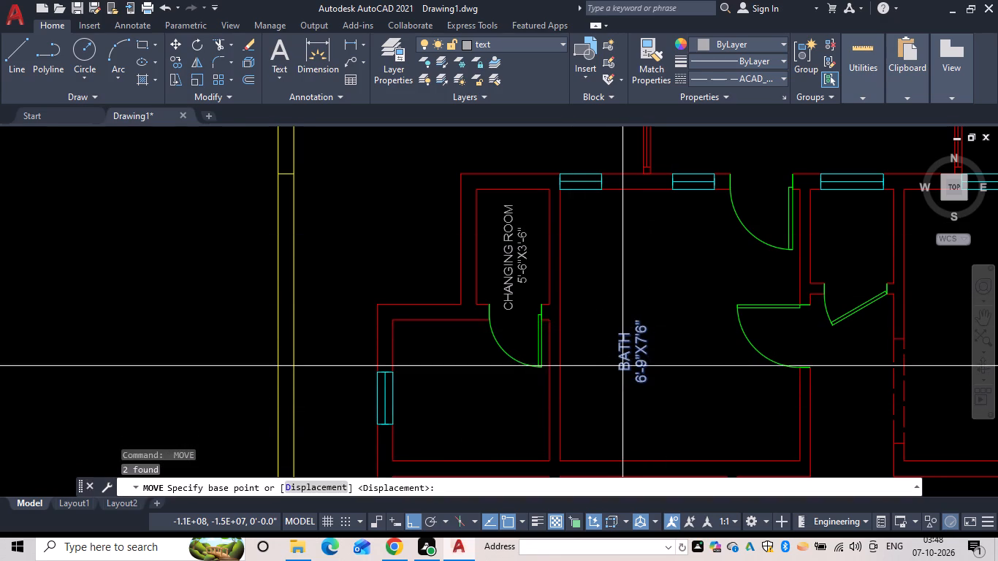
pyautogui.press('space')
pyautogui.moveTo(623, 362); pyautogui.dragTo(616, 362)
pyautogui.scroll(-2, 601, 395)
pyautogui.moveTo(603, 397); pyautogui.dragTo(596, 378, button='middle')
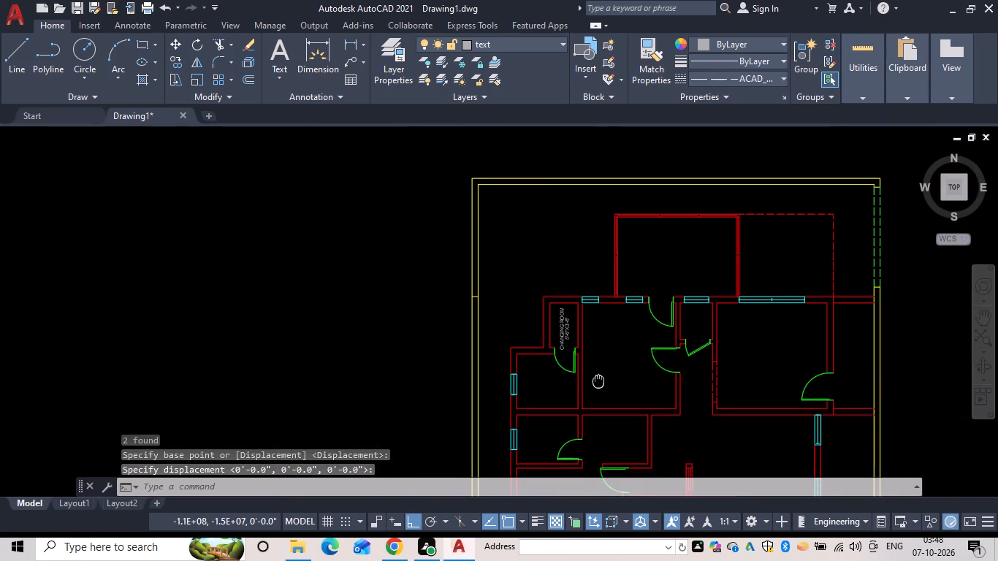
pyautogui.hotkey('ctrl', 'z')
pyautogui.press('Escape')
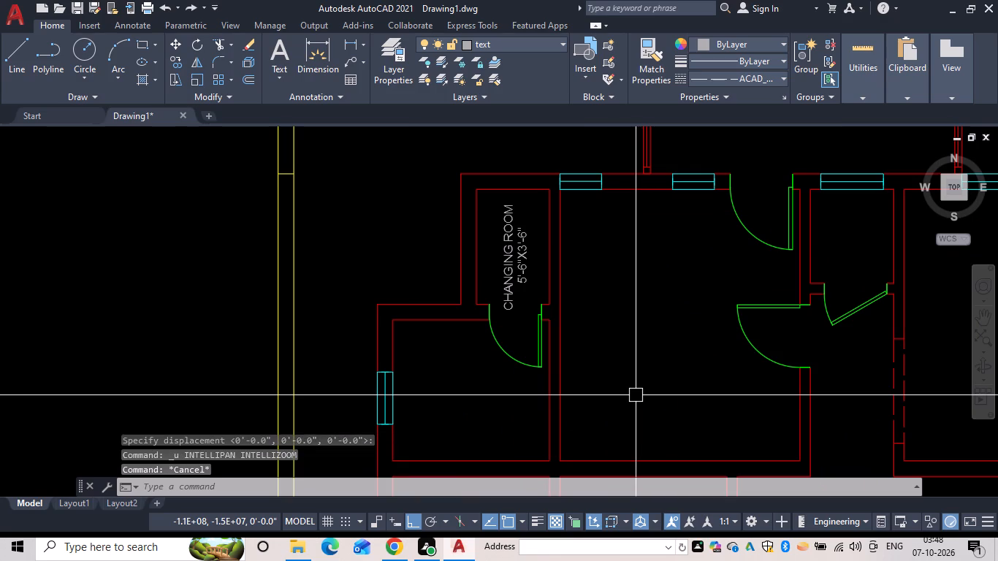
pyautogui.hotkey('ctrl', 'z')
# Move both lines of the bath label horizontally out of the large room into the small room beneath the changing room.
pyautogui.write('M')
pyautogui.press('space')
pyautogui.moveTo(645, 407); pyautogui.dragTo(645, 408)
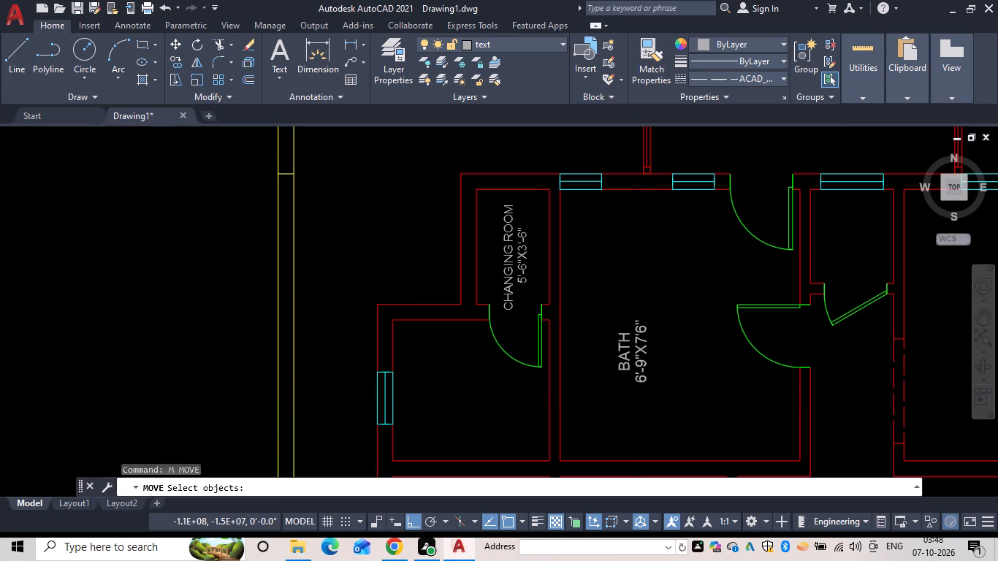
pyautogui.moveTo(645, 408); pyautogui.dragTo(630, 374)
pyautogui.click(612, 328)
pyautogui.press('space')
pyautogui.click(626, 354)
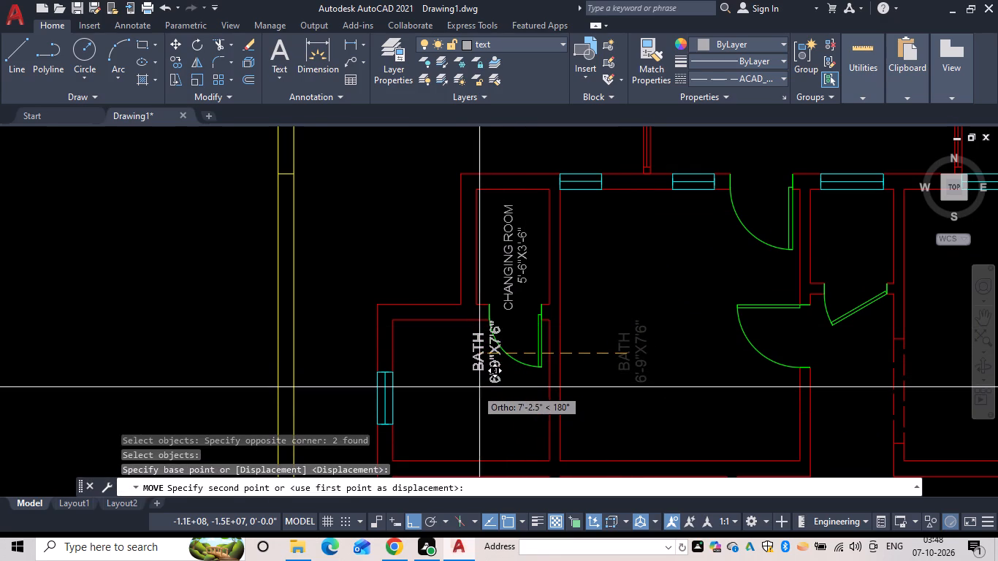
pyautogui.click(464, 391)
# Move both lines of the bath label down about 1'-6" to sit midway in the bath beneath the changing room.
pyautogui.press('space')
pyautogui.moveTo(503, 405); pyautogui.dragTo(474, 391)
pyautogui.click(443, 364)
pyautogui.press('space')
pyautogui.click(479, 363)
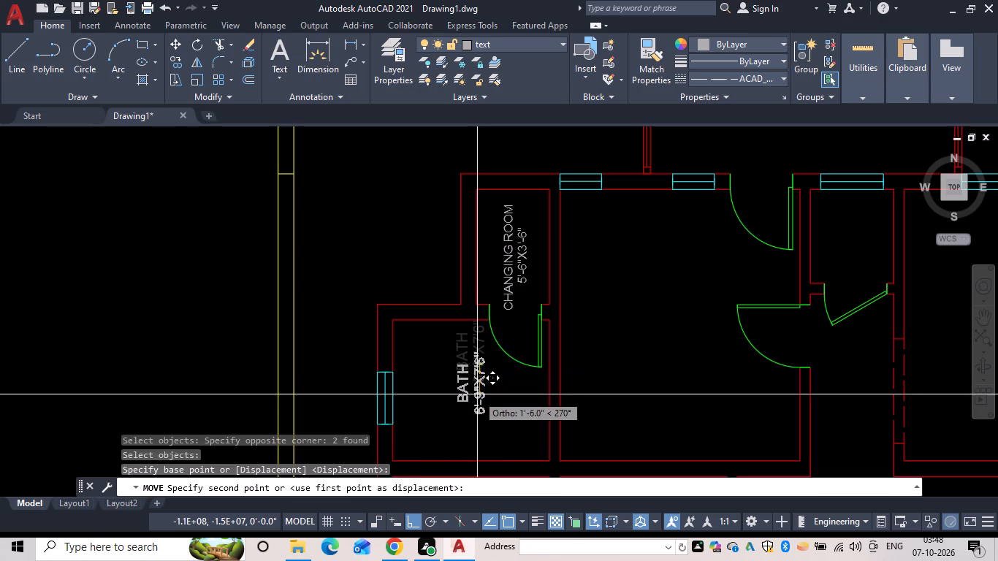
pyautogui.click(477, 394)
pyautogui.scroll(-1, 536, 400)
pyautogui.moveTo(536, 400); pyautogui.dragTo(534, 380, button='middle')
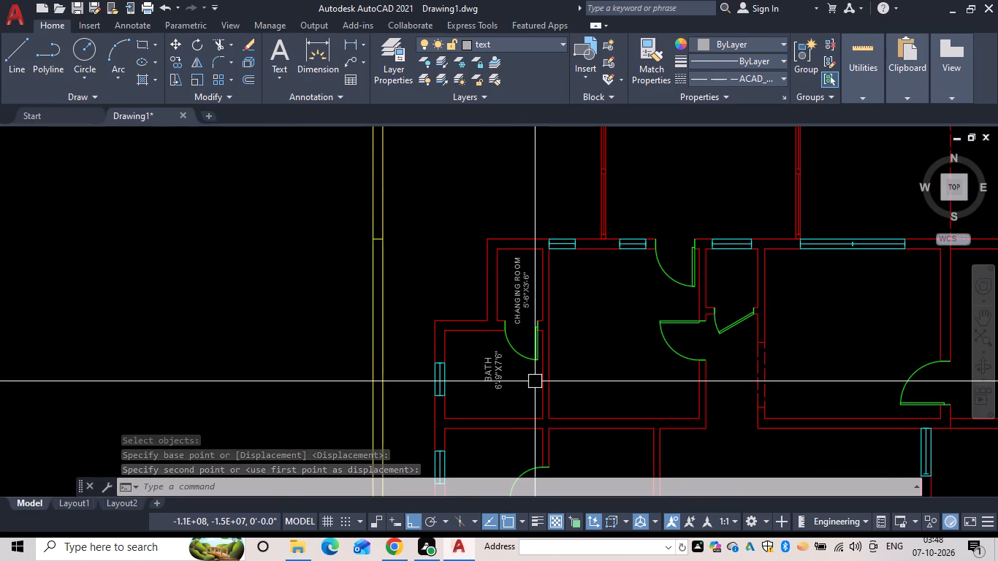
pyautogui.moveTo(514, 378); pyautogui.dragTo(495, 303, button='middle')
pyautogui.press('Escape')
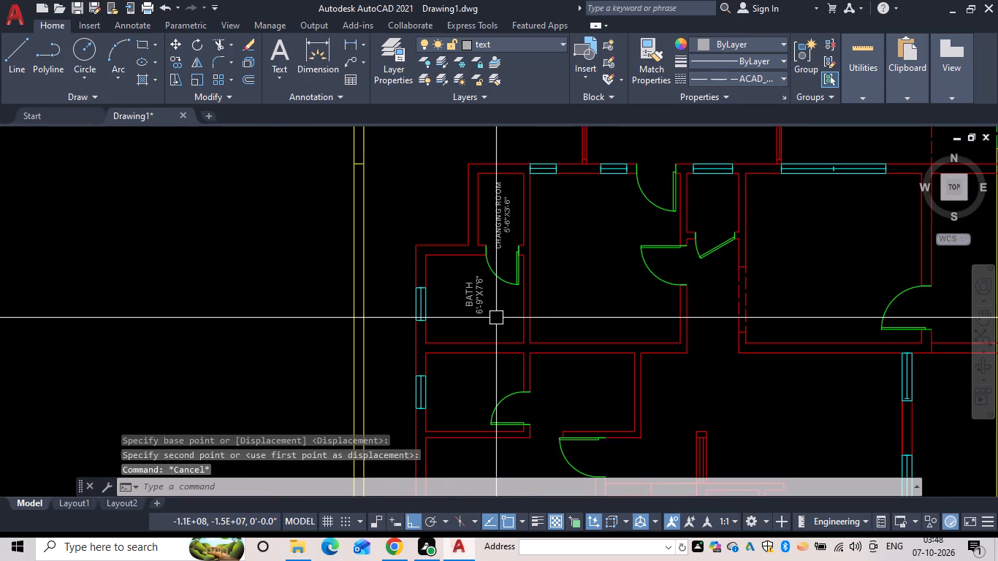
# Copy both lines of the bath label straight down about 6'-2" into the small windowed room below.
pyautogui.write('CO')
pyautogui.press('space')
pyautogui.click(481, 320)
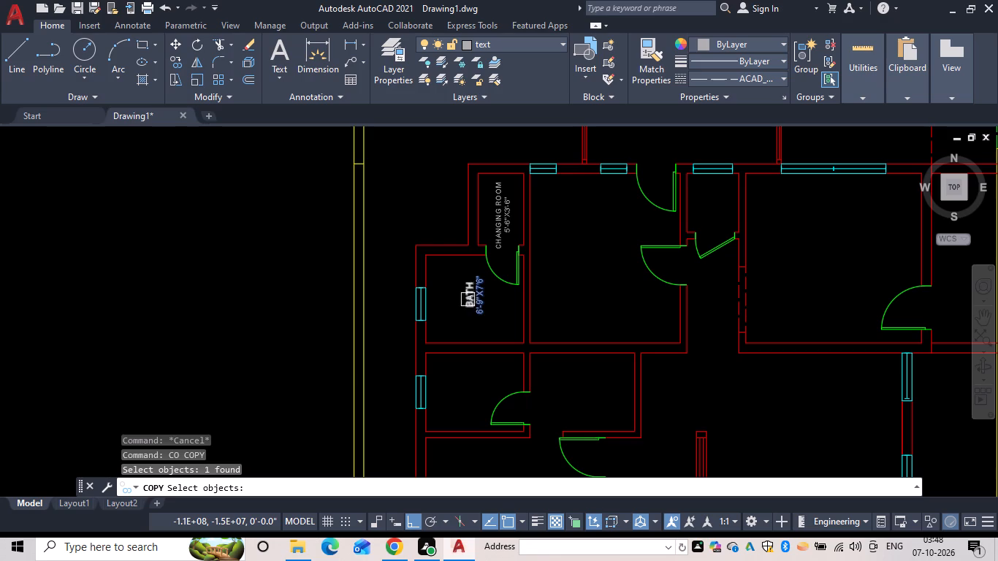
pyautogui.click(469, 302)
pyautogui.press('space')
pyautogui.click(476, 302)
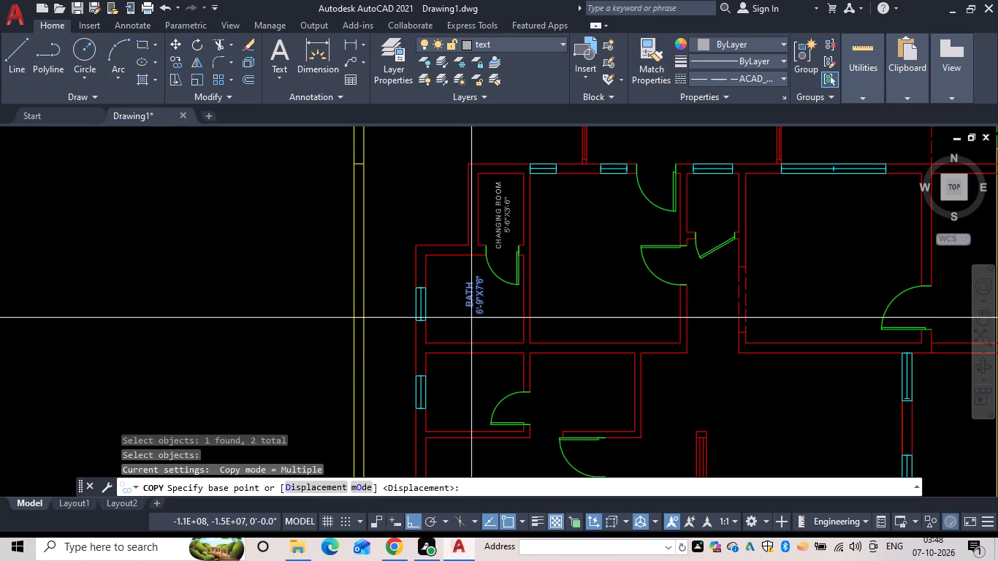
pyautogui.moveTo(474, 303); pyautogui.dragTo(468, 317)
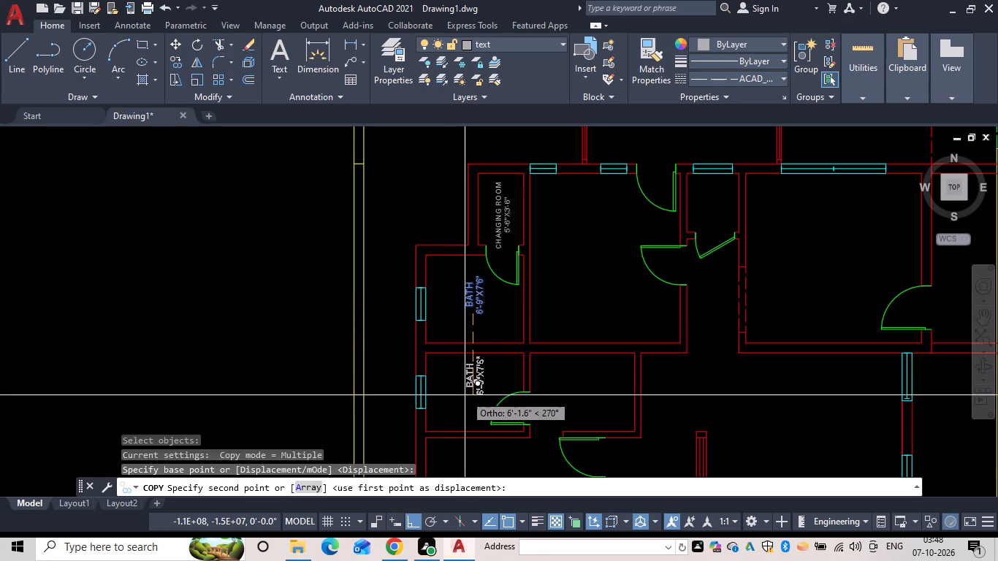
pyautogui.click(465, 397)
pyautogui.press('Escape')
pyautogui.press('Escape')
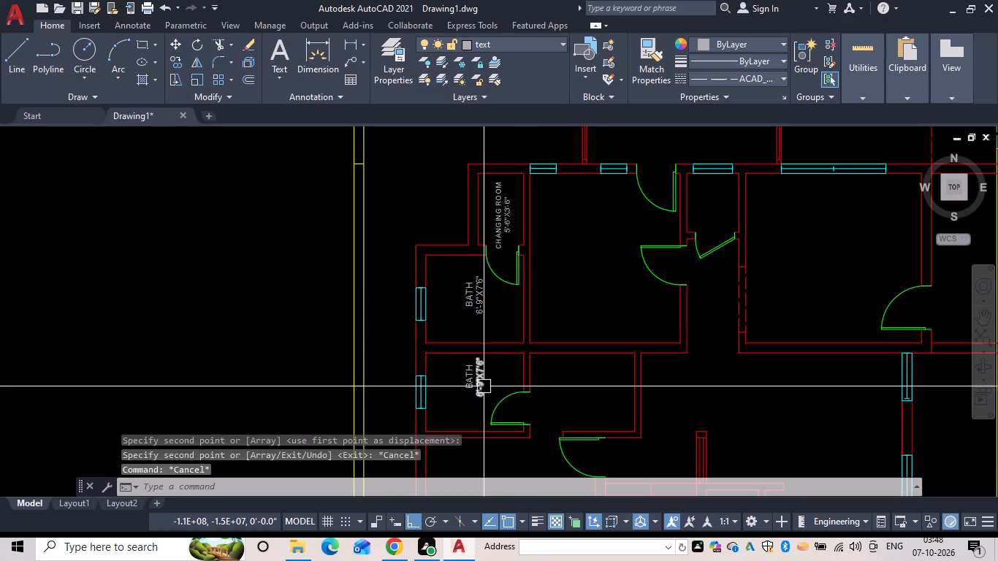
# Move the copied bath label down about 1' to centre it vertically in the lower bath.
pyautogui.press('m')
pyautogui.press('space')
pyautogui.scroll(2, 490, 387)
pyautogui.moveTo(495, 394); pyautogui.dragTo(460, 373)
pyautogui.click(408, 341)
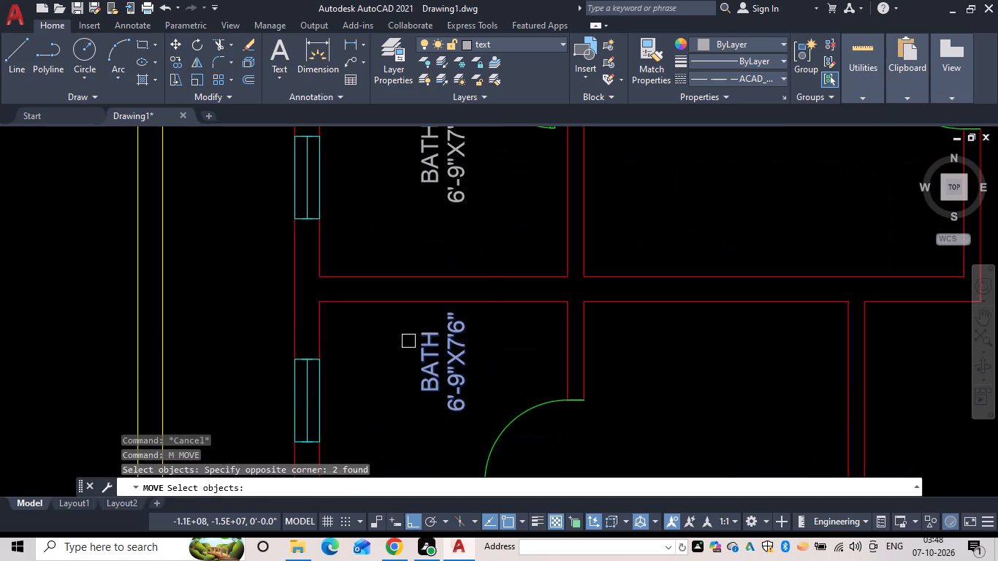
pyautogui.press('space')
pyautogui.click(443, 370)
pyautogui.moveTo(433, 398); pyautogui.dragTo(431, 291, button='middle')
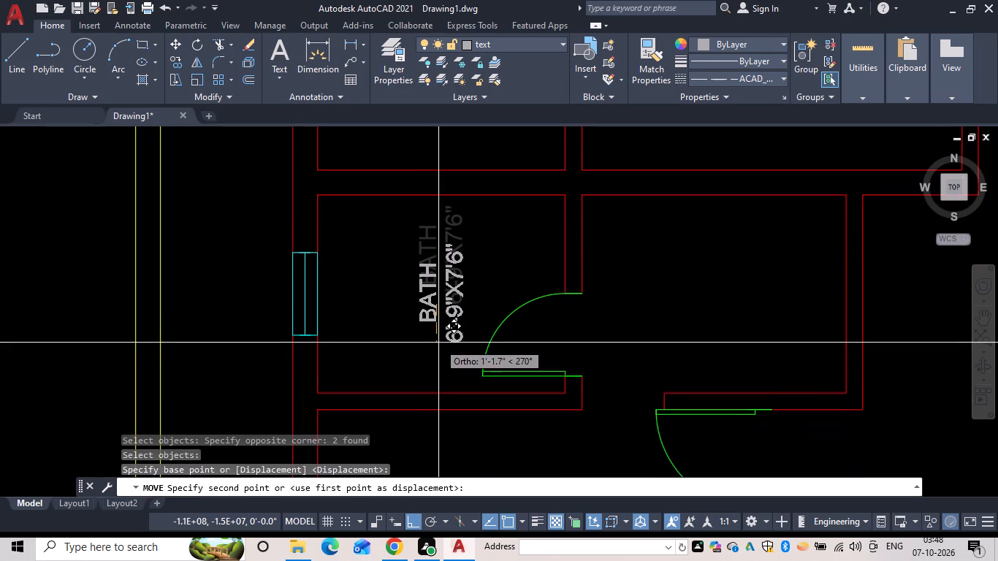
pyautogui.click(441, 338)
pyautogui.press('Escape')
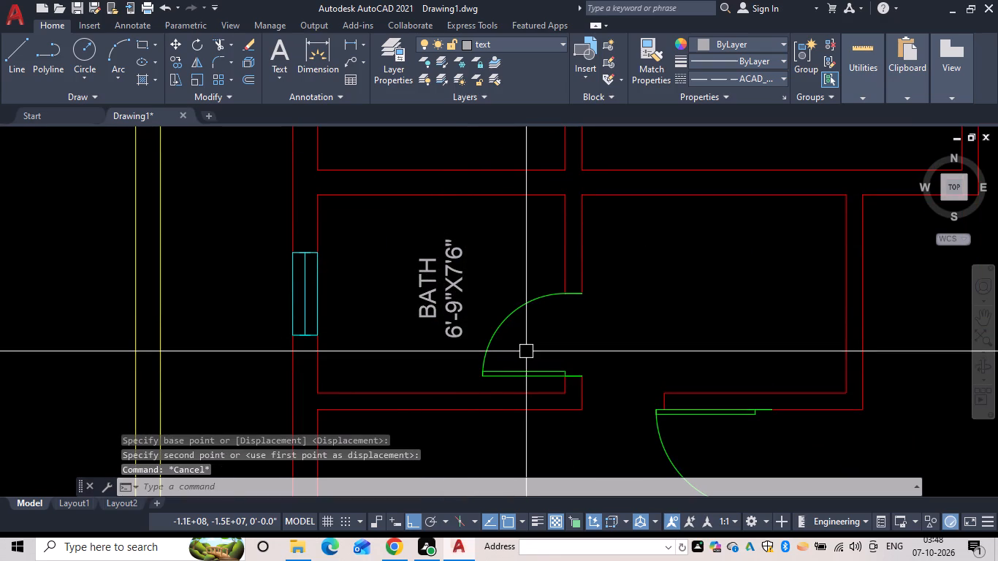
# Change the lower bath label's dimension line to 6'-0"X7'6".
pyautogui.scroll(1, 466, 316)
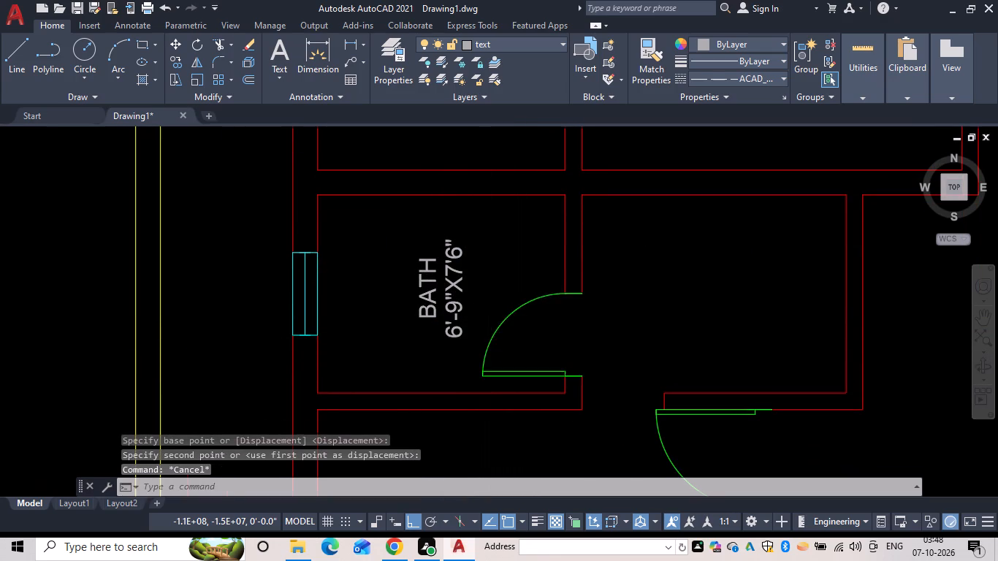
pyautogui.scroll(2, 457, 305)
pyautogui.doubleClick(435, 302)
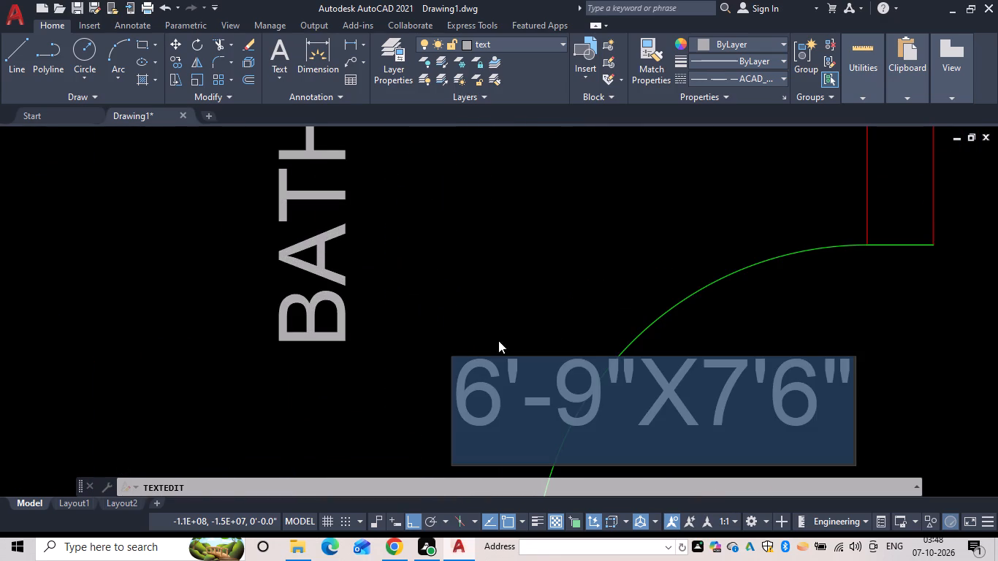
pyautogui.click(600, 383)
pyautogui.press('BackSpace')
pyautogui.press('Insert')
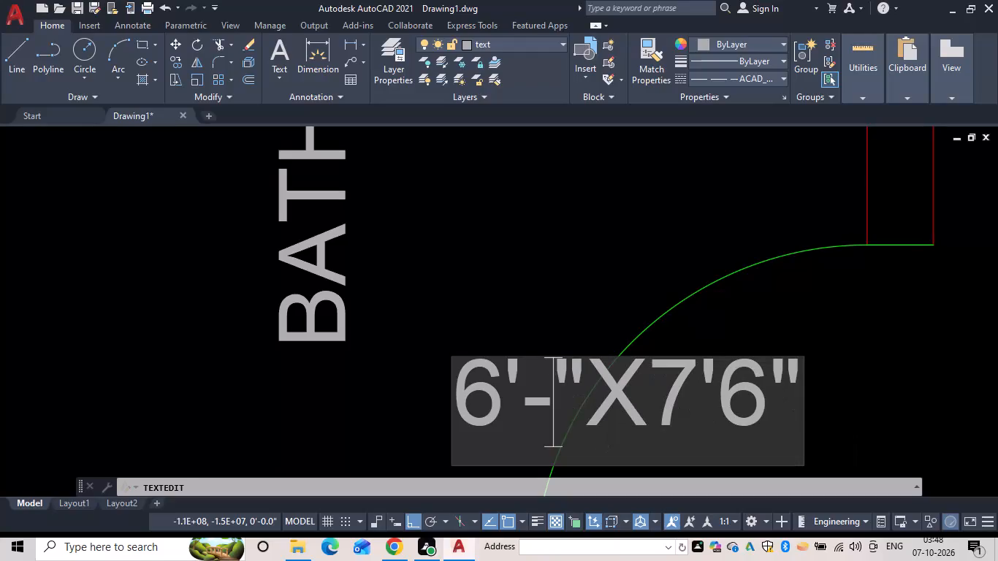
pyautogui.press('Insert')
pyautogui.press('0')
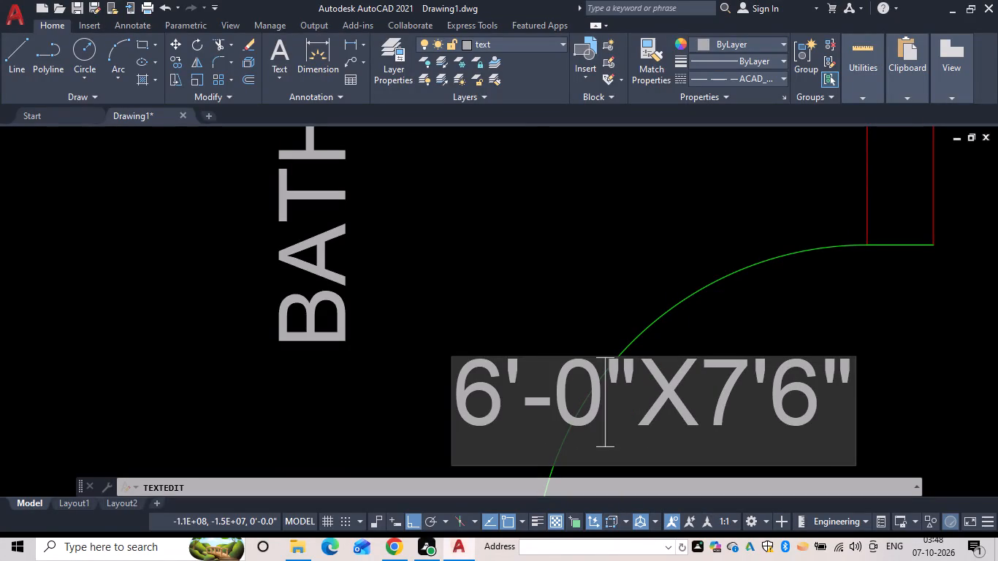
pyautogui.click(855, 413)
pyautogui.press('Return')
pyautogui.press('Return')
# Copy both lines of the lower bath label horizontally into the adjoining room beyond the bath door.
pyautogui.scroll(-3, 691, 349)
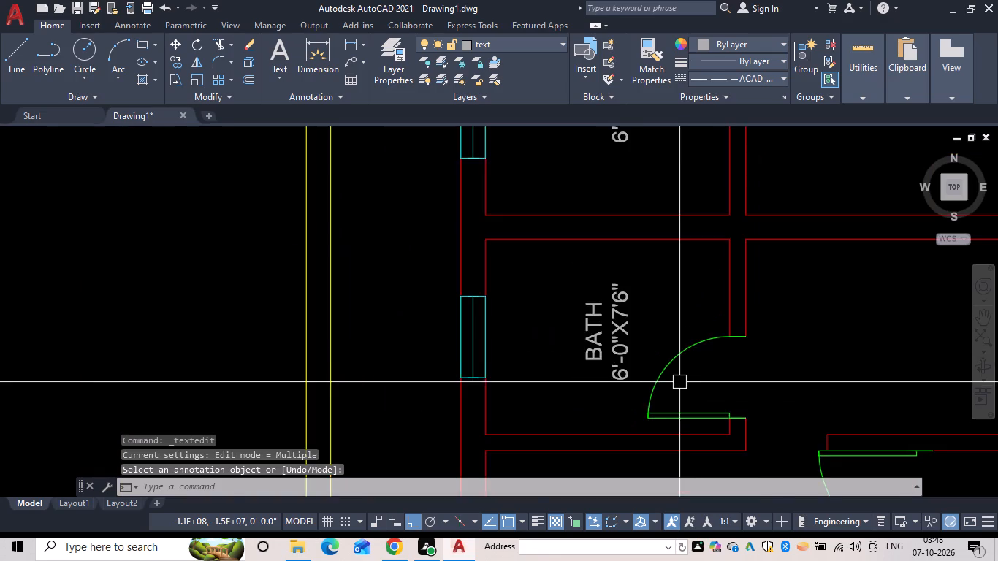
pyautogui.moveTo(679, 382); pyautogui.dragTo(541, 255, button='middle')
pyautogui.scroll(-3, 536, 253)
pyautogui.moveTo(532, 272); pyautogui.dragTo(516, 275, button='middle')
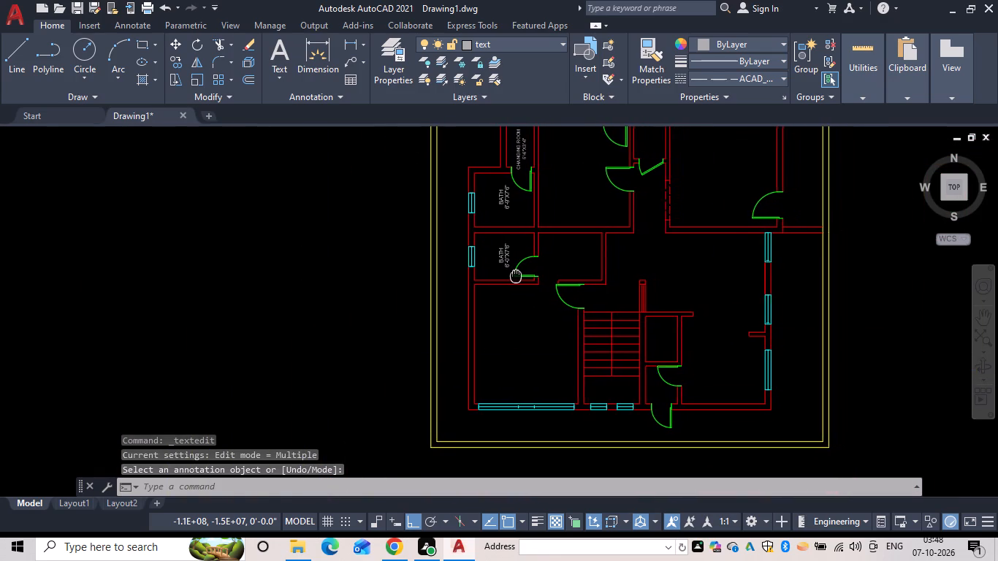
pyautogui.moveTo(516, 275); pyautogui.dragTo(514, 278, button='middle')
pyautogui.scroll(-1, 514, 294)
pyautogui.middleClick(511, 299)
pyautogui.scroll(2, 511, 299)
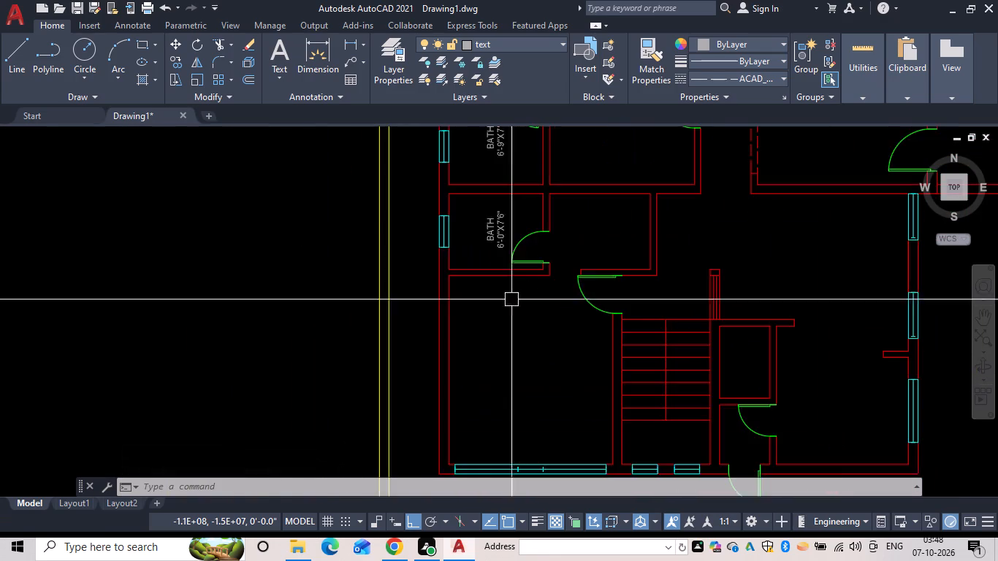
pyautogui.scroll(1, 511, 299)
pyautogui.moveTo(512, 305); pyautogui.dragTo(500, 386, button='middle')
pyautogui.press('Escape')
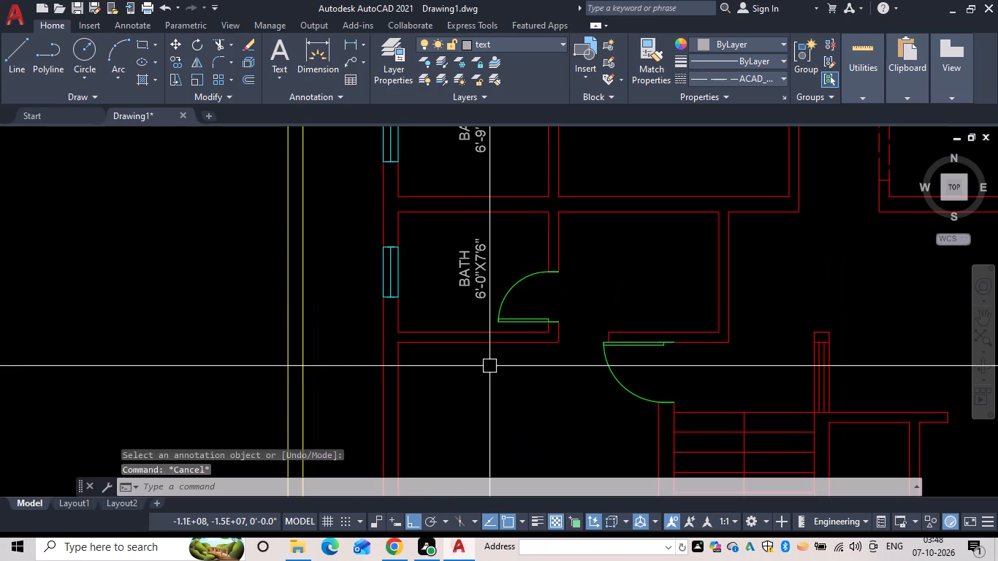
pyautogui.write('CO')
pyautogui.press('space')
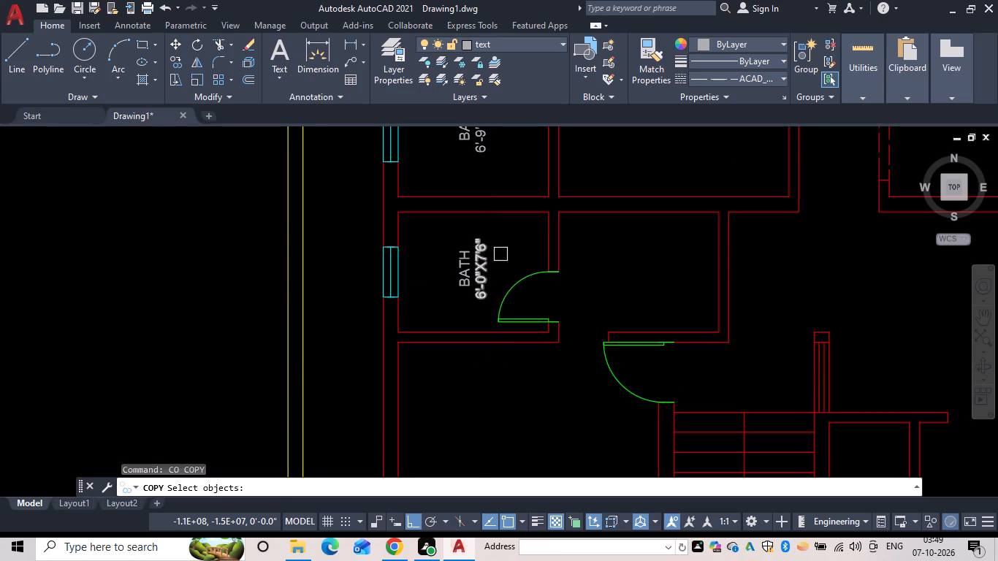
pyautogui.click(504, 259)
pyautogui.click(462, 234)
pyautogui.press('space')
pyautogui.moveTo(479, 276); pyautogui.dragTo(492, 276)
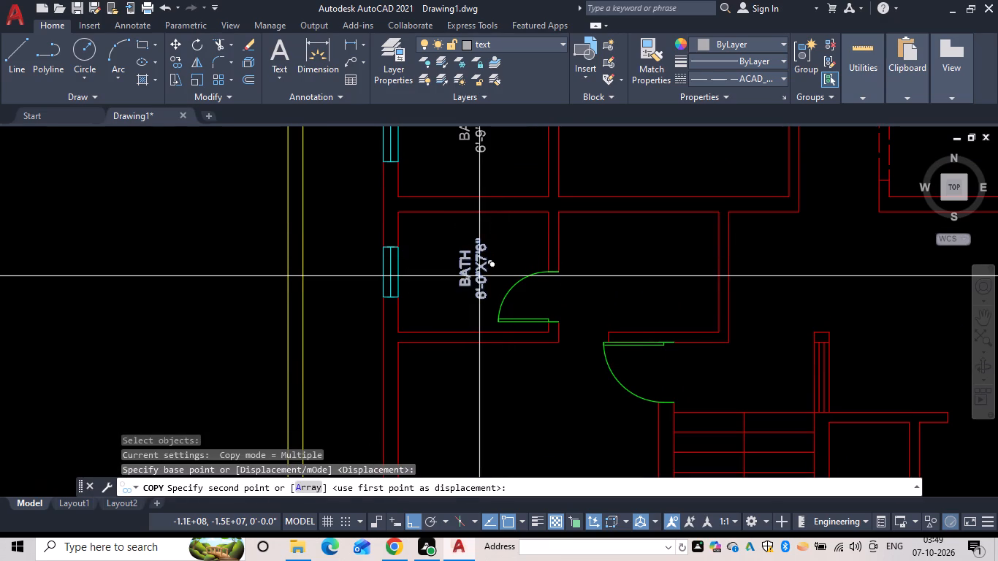
pyautogui.click(642, 283)
pyautogui.press('Escape')
# Change the name line of the copied label in the adjoining room to CLOSET.
pyautogui.scroll(2, 638, 284)
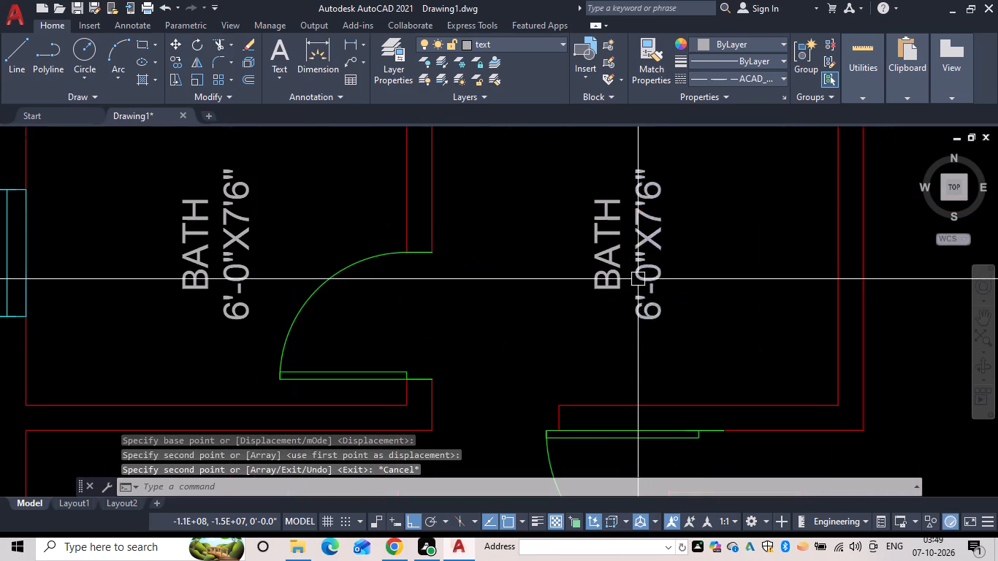
pyautogui.doubleClick(620, 286)
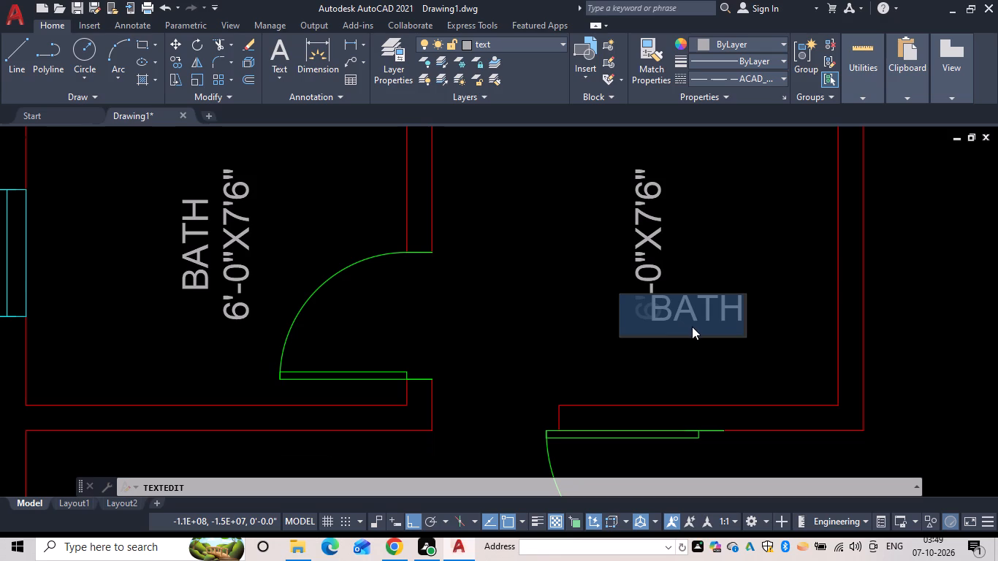
pyautogui.press('BackSpace')
pyautogui.write('CLO')
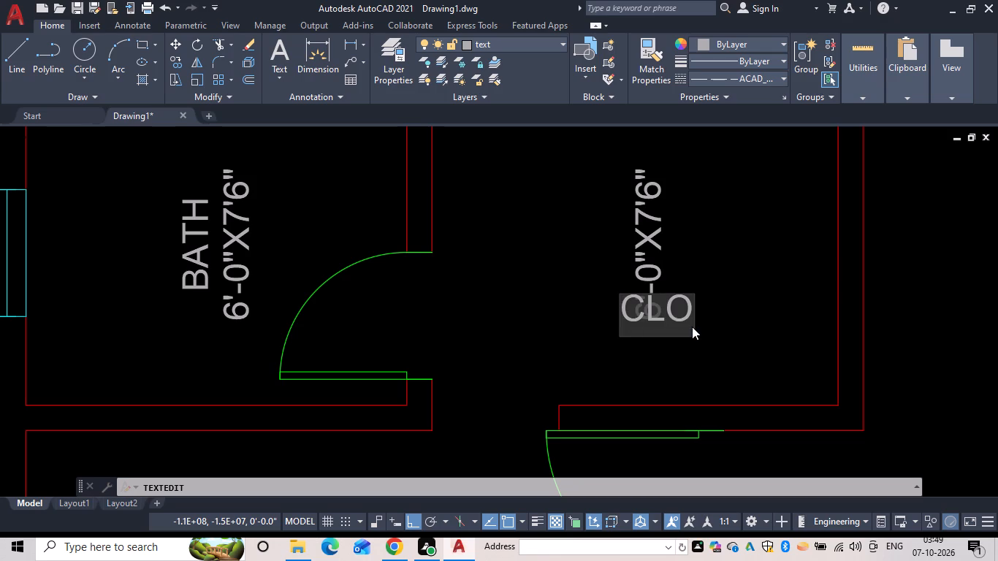
pyautogui.write('SET')
pyautogui.press('space')
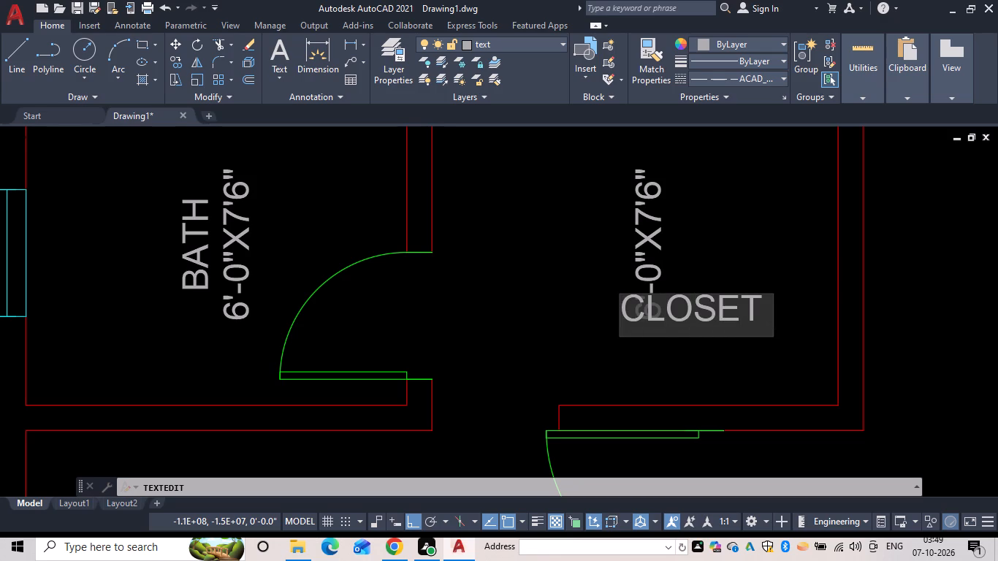
pyautogui.press('Return')
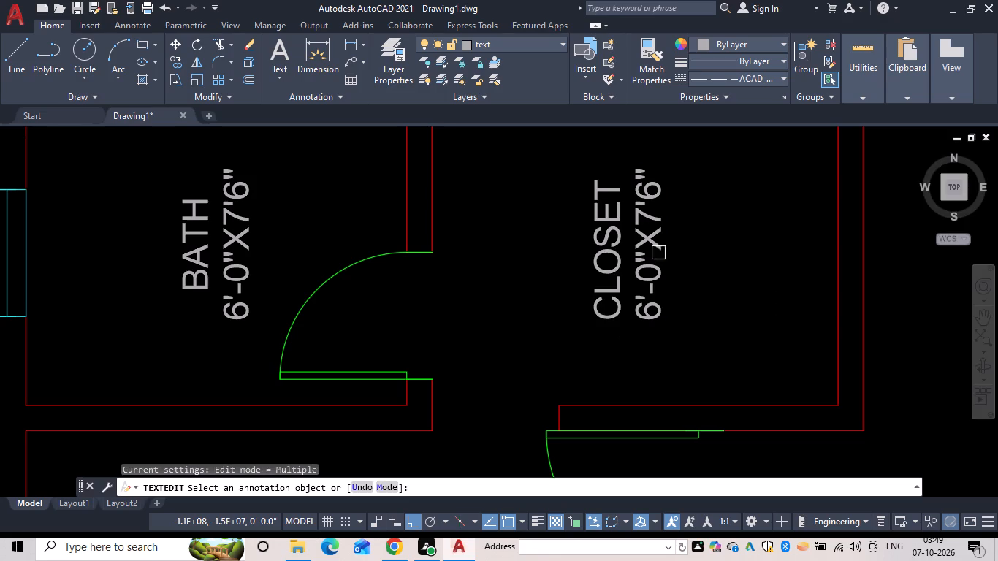
# Change the closet label's dimension line to 6-0"X8'0".
pyautogui.doubleClick(650, 253)
pyautogui.press('BackSpace')
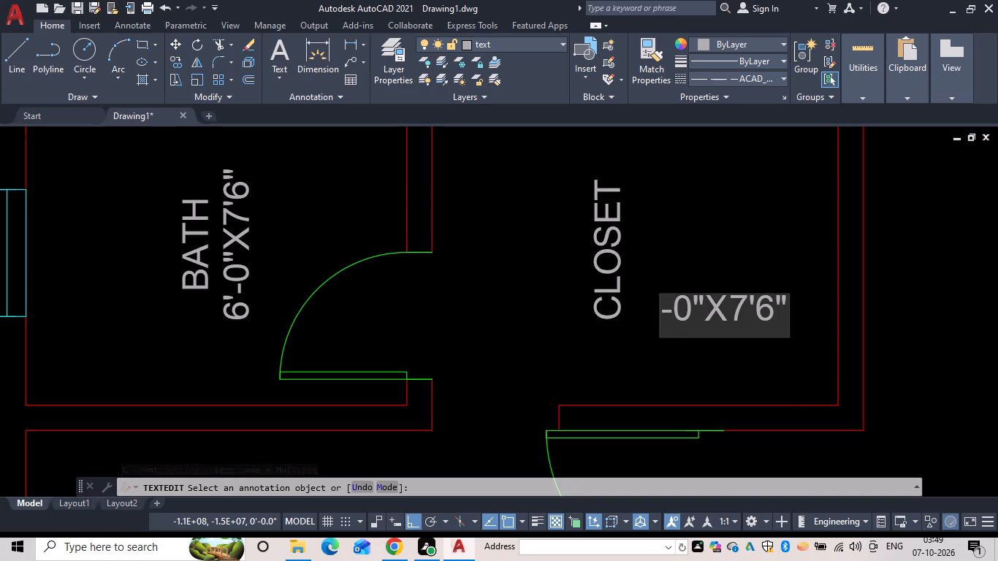
pyautogui.press('6')
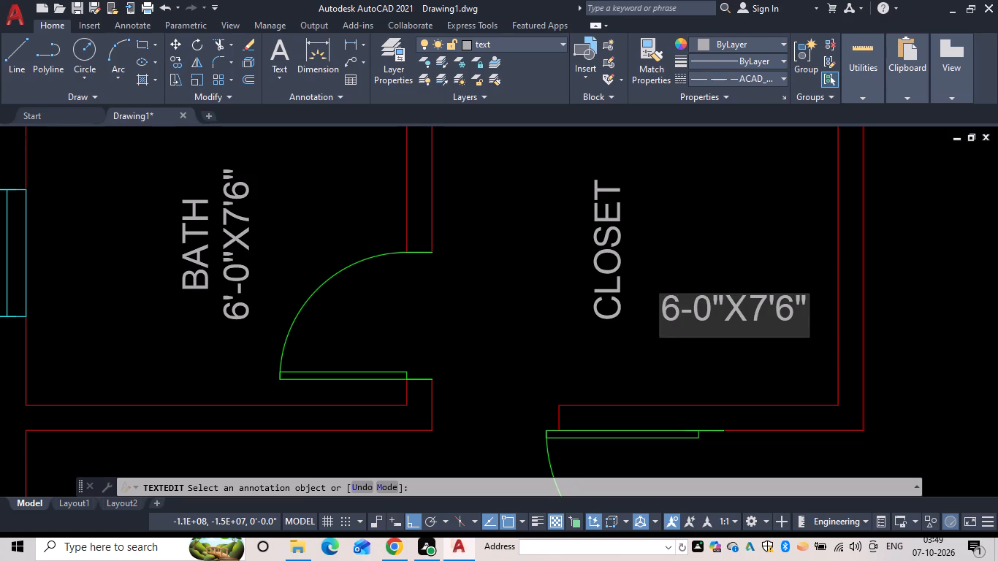
pyautogui.moveTo(777, 294); pyautogui.dragTo(777, 312)
pyautogui.click(768, 315)
pyautogui.press('BackSpace')
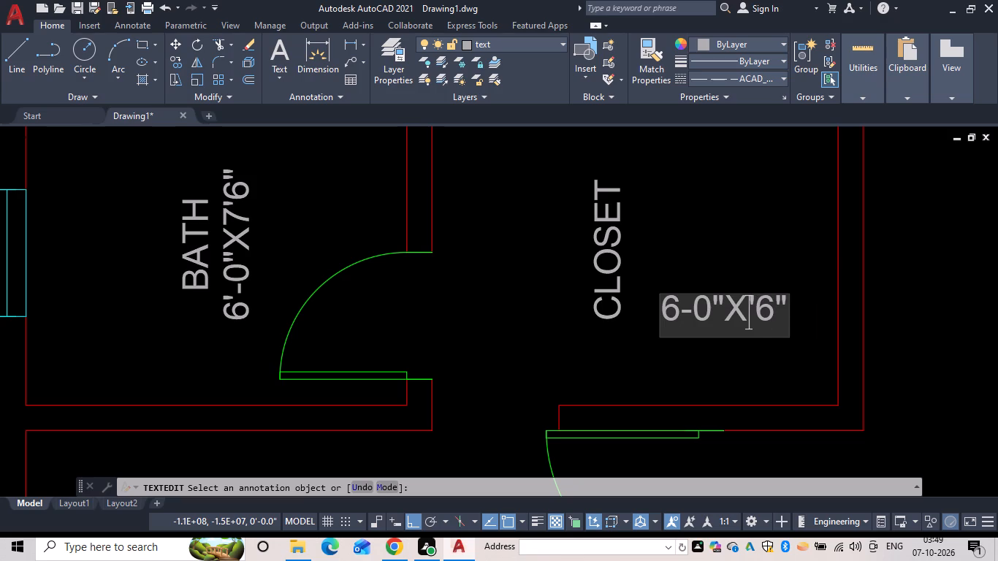
pyautogui.press('8')
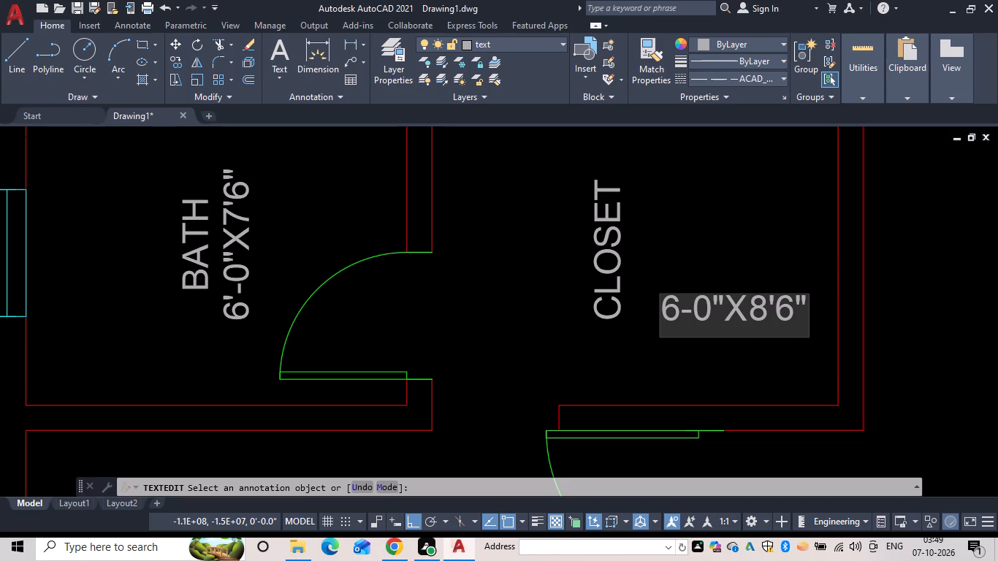
pyautogui.click(799, 313)
pyautogui.press('BackSpace')
pyautogui.press('0')
pyautogui.press('Return')
pyautogui.press('Escape')
# Place single-line text CHILDREN BED ROOM, height 8 and rotation 0, in the room adjoining the changing room and upper bath.
pyautogui.scroll(-1, 723, 328)
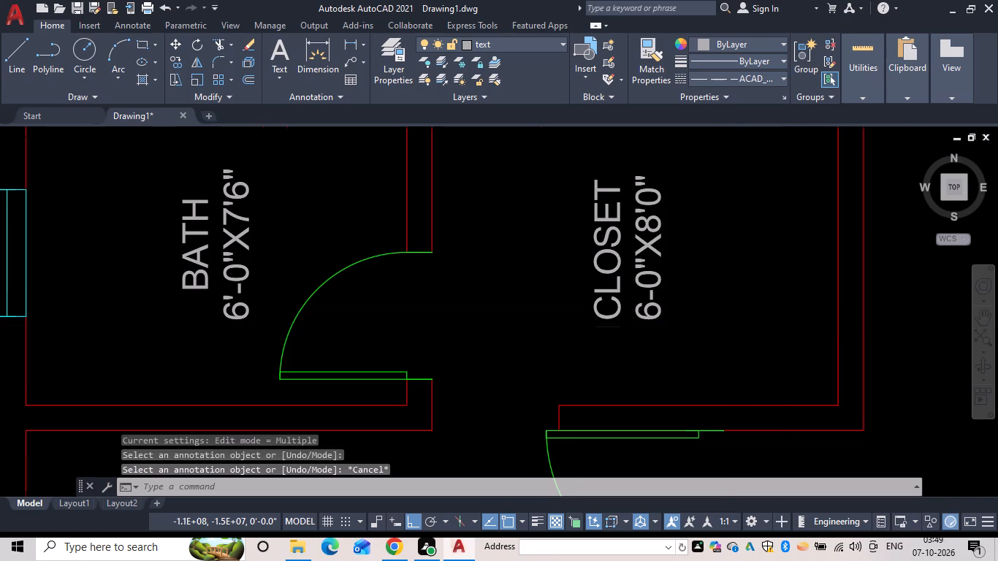
pyautogui.scroll(-2, 723, 328)
pyautogui.moveTo(743, 378); pyautogui.dragTo(746, 355, button='middle')
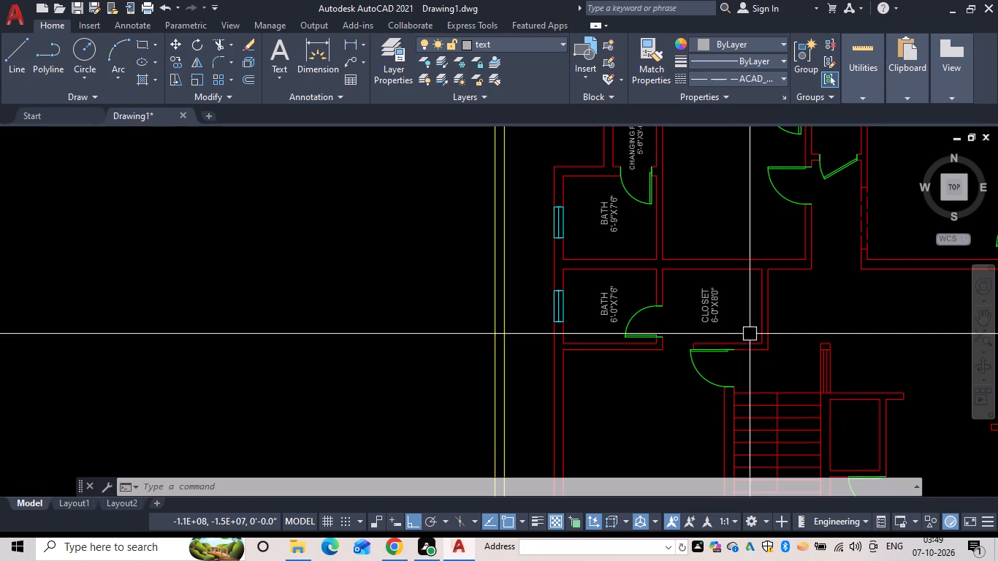
pyautogui.scroll(-1, 758, 333)
pyautogui.moveTo(759, 332); pyautogui.dragTo(687, 435, button='middle')
pyautogui.moveTo(636, 313); pyautogui.dragTo(622, 267, button='middle')
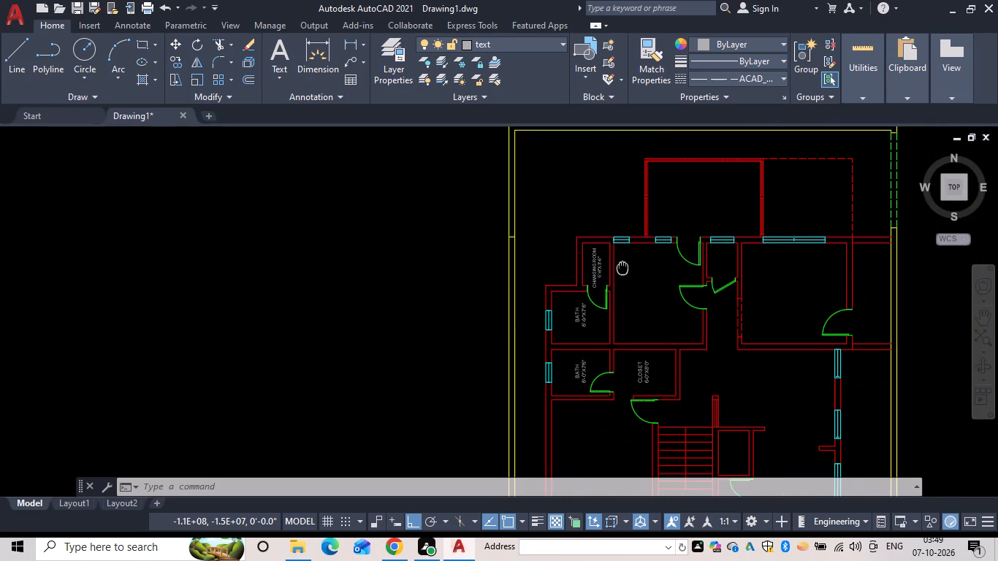
pyautogui.press('Escape')
pyautogui.press('t')
pyautogui.write('EX')
pyautogui.write('T')
pyautogui.press('space')
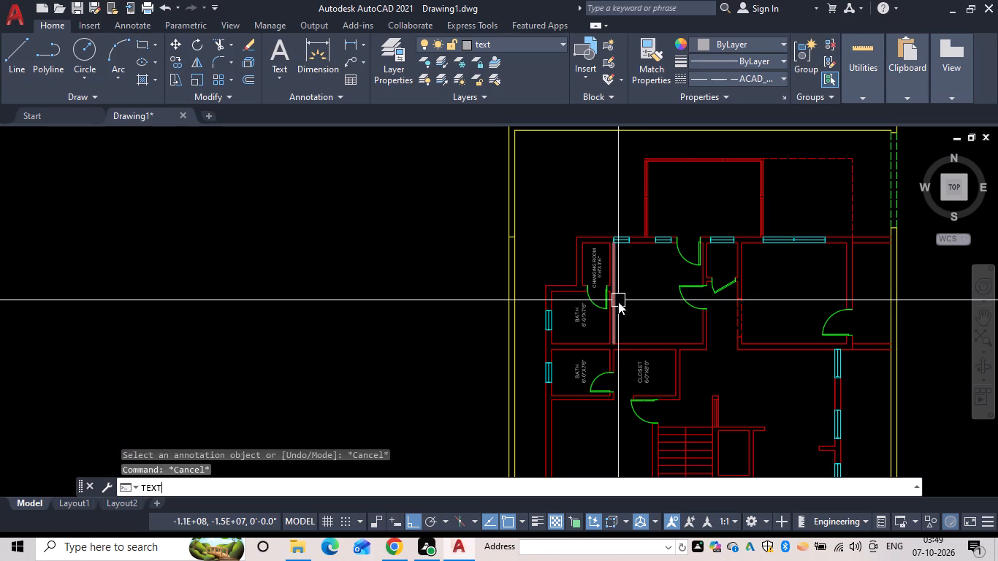
pyautogui.moveTo(623, 298); pyautogui.dragTo(631, 304)
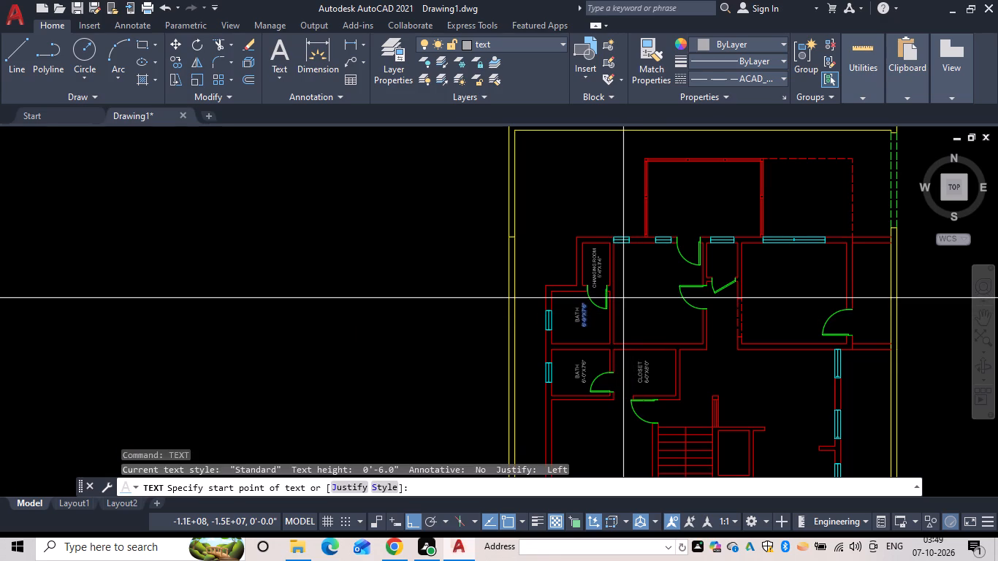
pyautogui.scroll(2, 644, 315)
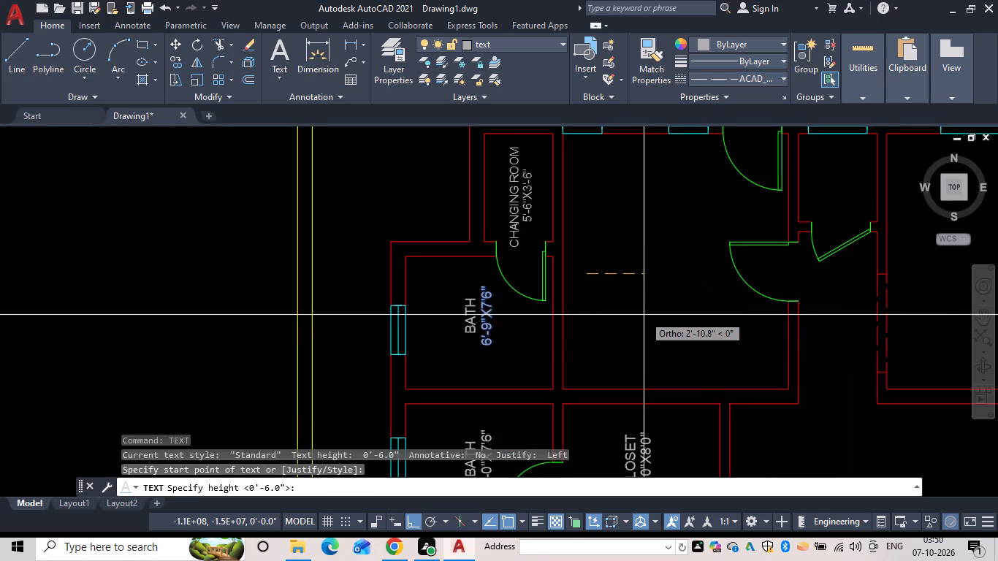
pyautogui.write('8')
pyautogui.press('space')
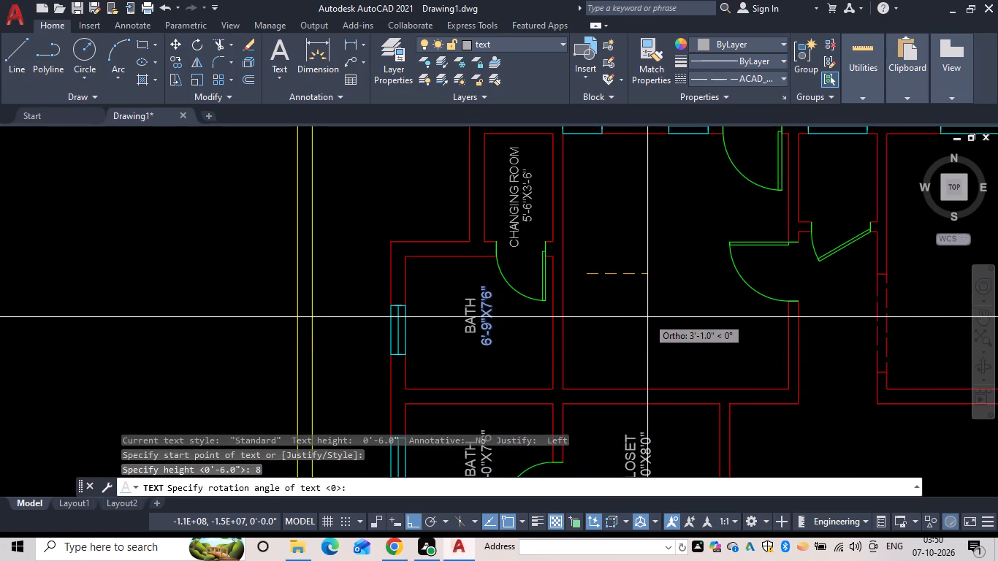
pyautogui.press('space')
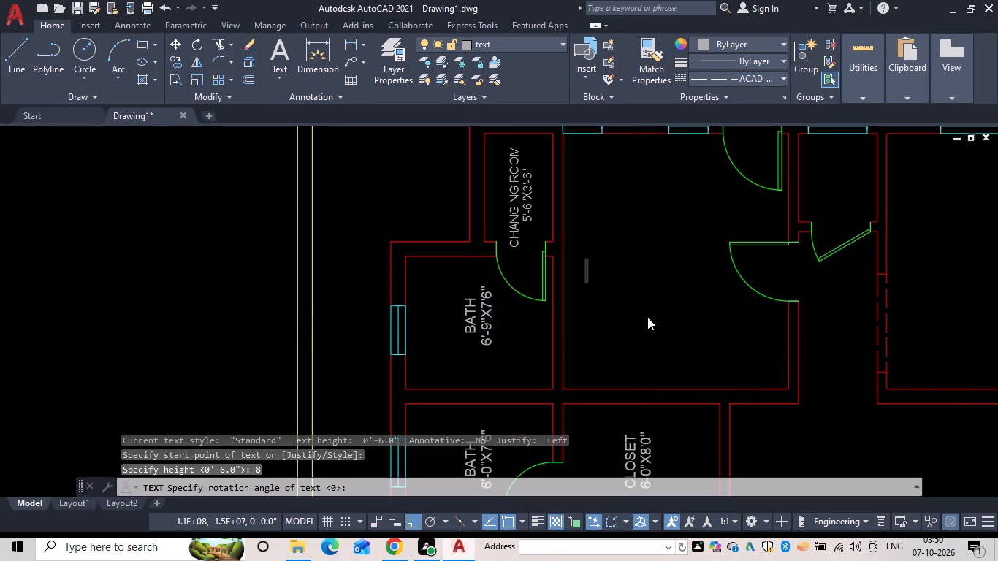
pyautogui.write('CHILDREN')
pyautogui.press('space')
pyautogui.write('BED')
pyautogui.press('space')
pyautogui.press('t')
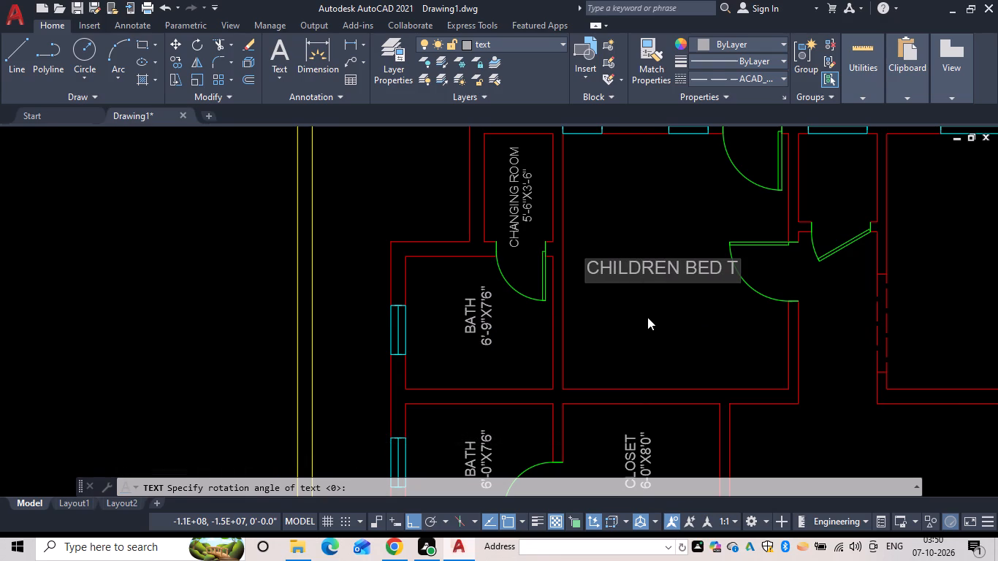
pyautogui.press('BackSpace')
pyautogui.write('ROOM')
pyautogui.press('space')
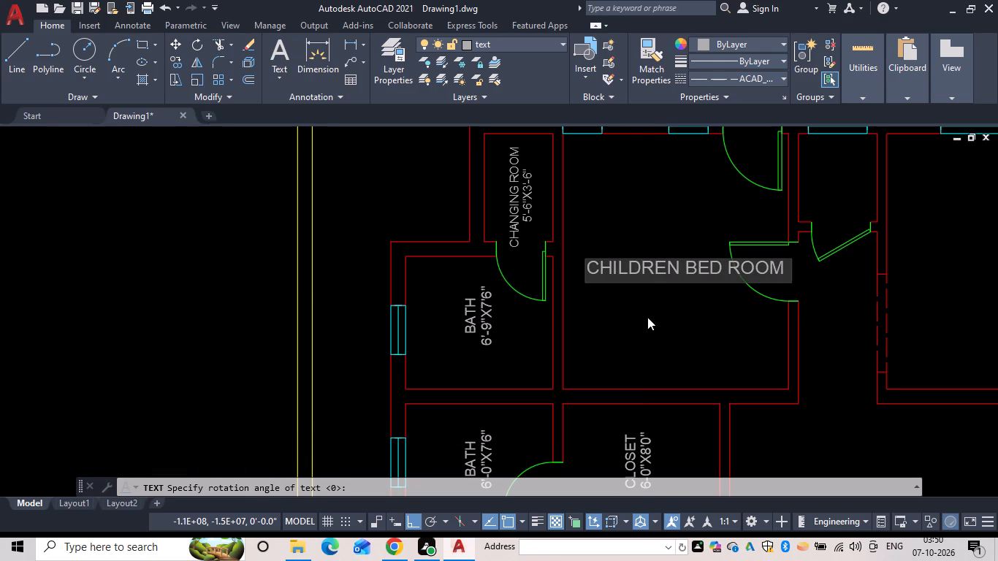
# Add a second text line reading 13'-0"X11'-6" beneath CHILDREN BED ROOM.
pyautogui.press('Return')
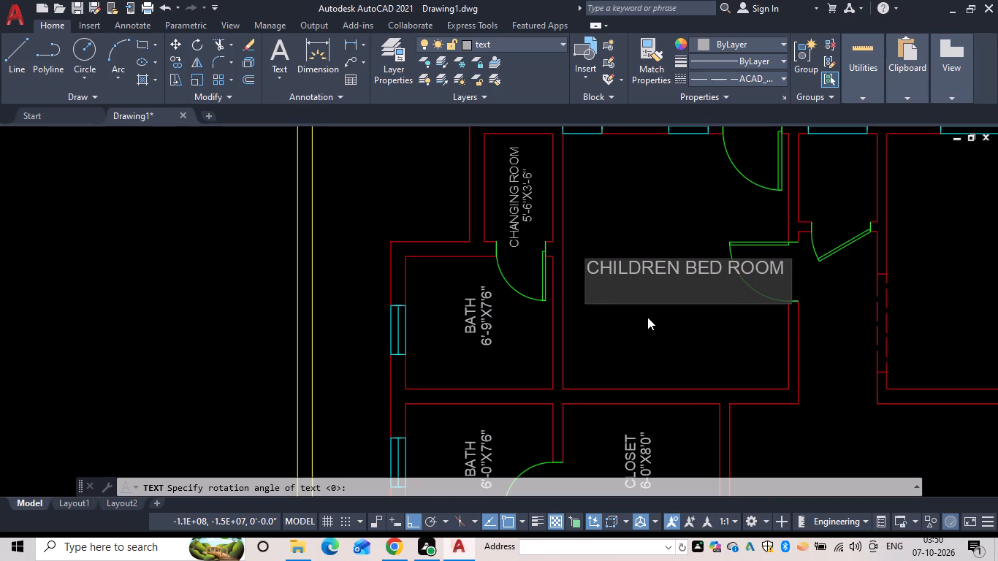
pyautogui.write("13'-")
pyautogui.write('0"')
pyautogui.press('x')
pyautogui.write("11'-")
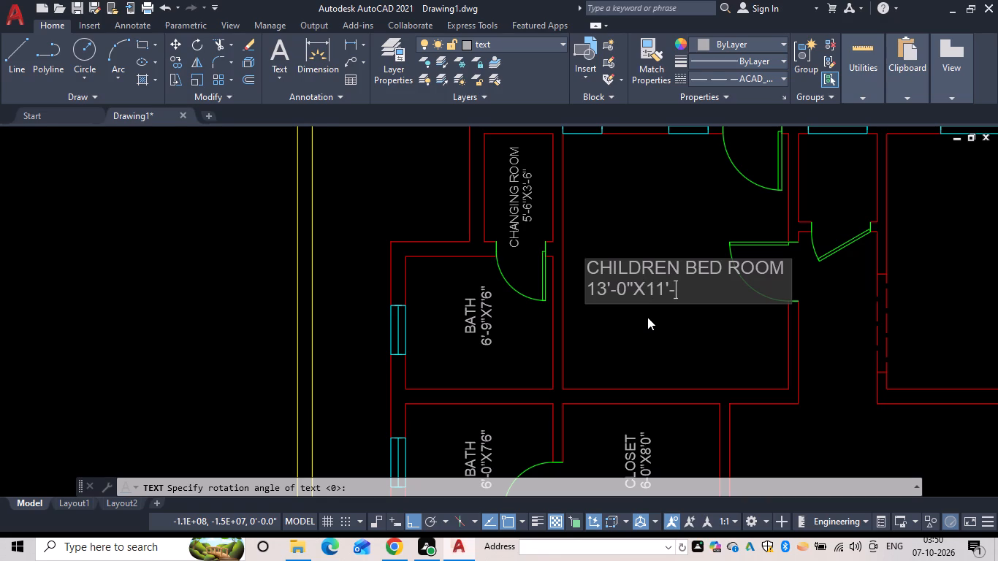
pyautogui.write('6"')
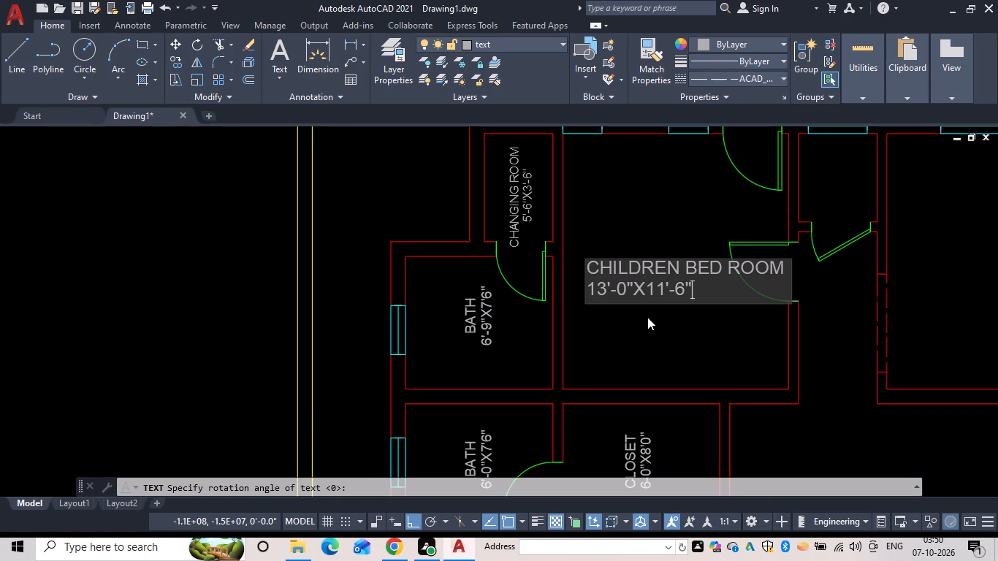
# Indent the 13'-0"X11'-6" line with leading spaces to centre it under the room name, and finish the text.
pyautogui.click(590, 291)
pyautogui.press('space')
pyautogui.press('space')
pyautogui.press('space')
pyautogui.press('space')
pyautogui.press('space')
pyautogui.press('space')
pyautogui.press('space')
pyautogui.press('space')
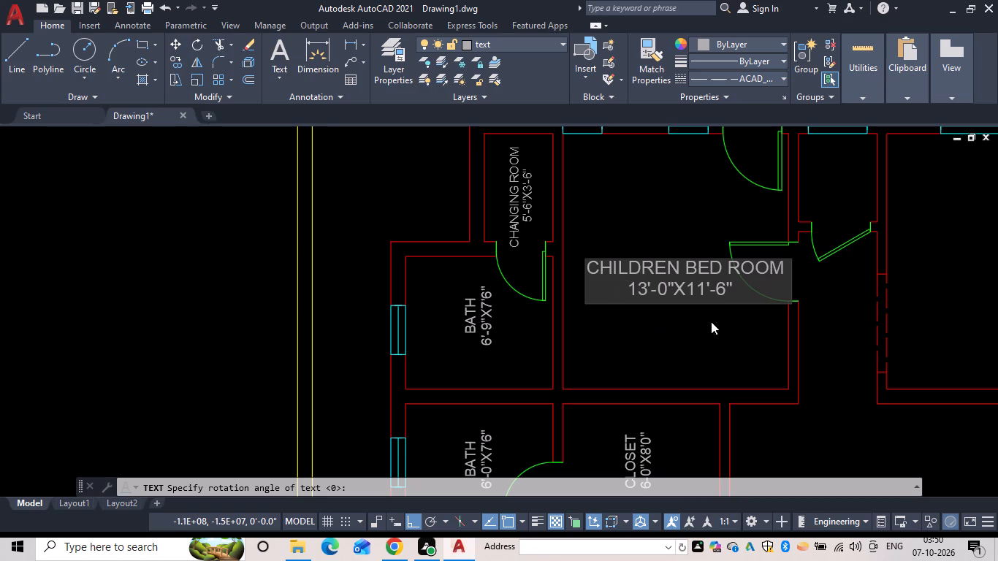
pyautogui.press('space')
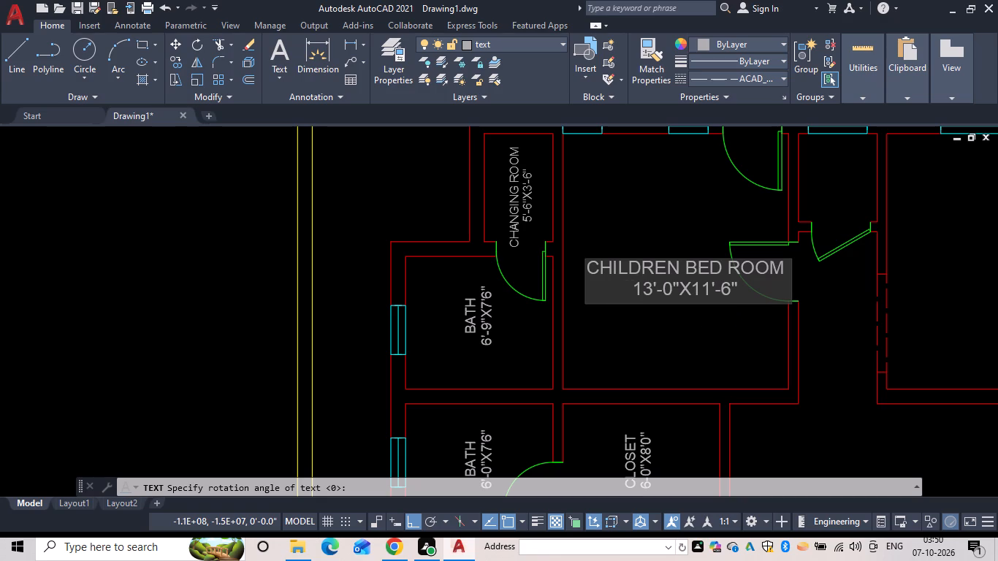
pyautogui.press('BackSpace')
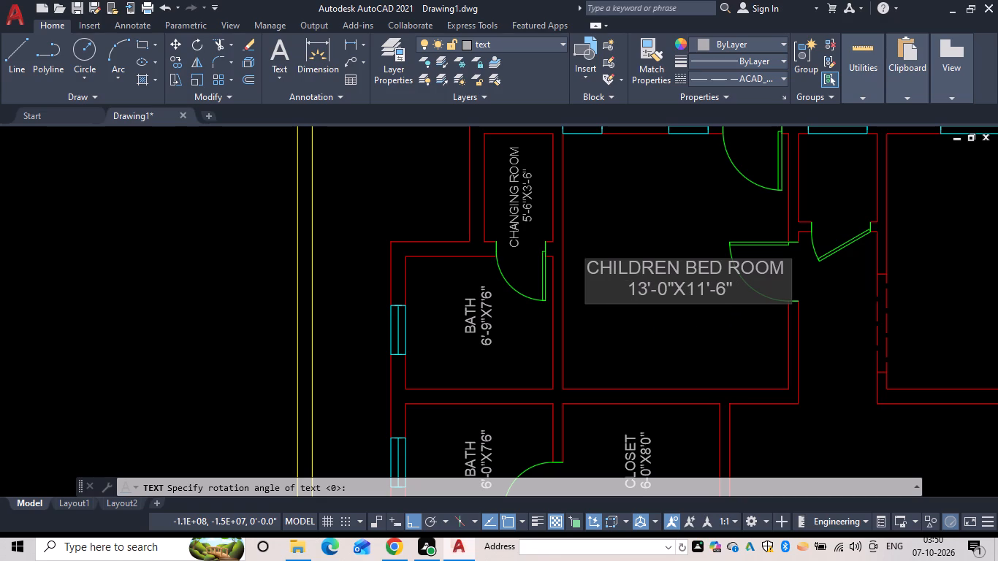
pyautogui.click(747, 289)
pyautogui.press('Return')
pyautogui.press('Return')
pyautogui.press('Escape')
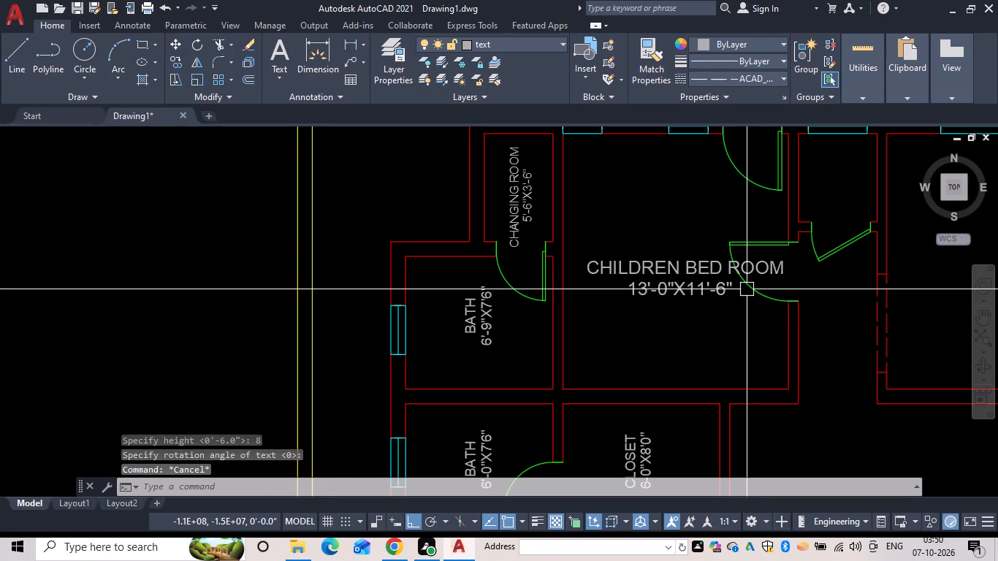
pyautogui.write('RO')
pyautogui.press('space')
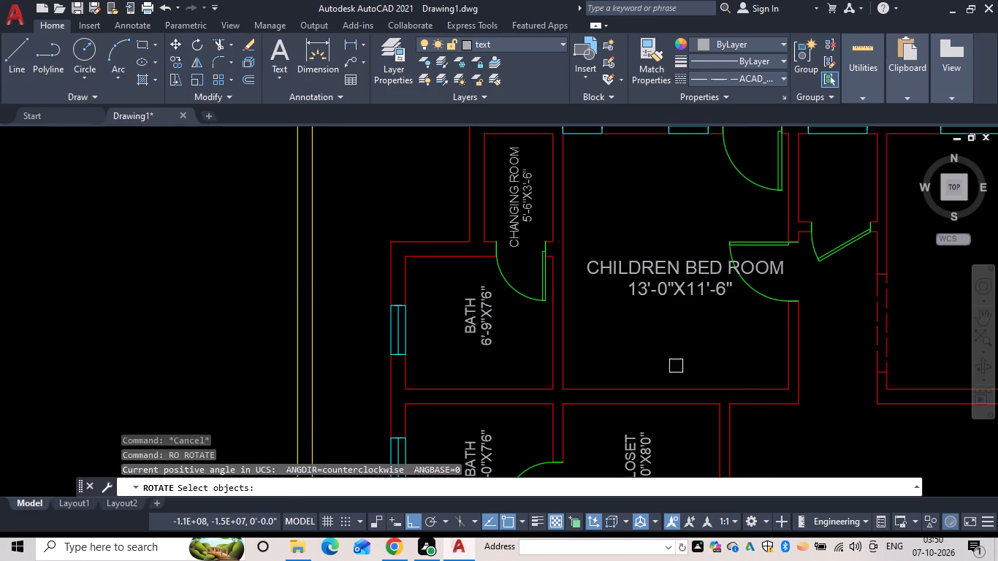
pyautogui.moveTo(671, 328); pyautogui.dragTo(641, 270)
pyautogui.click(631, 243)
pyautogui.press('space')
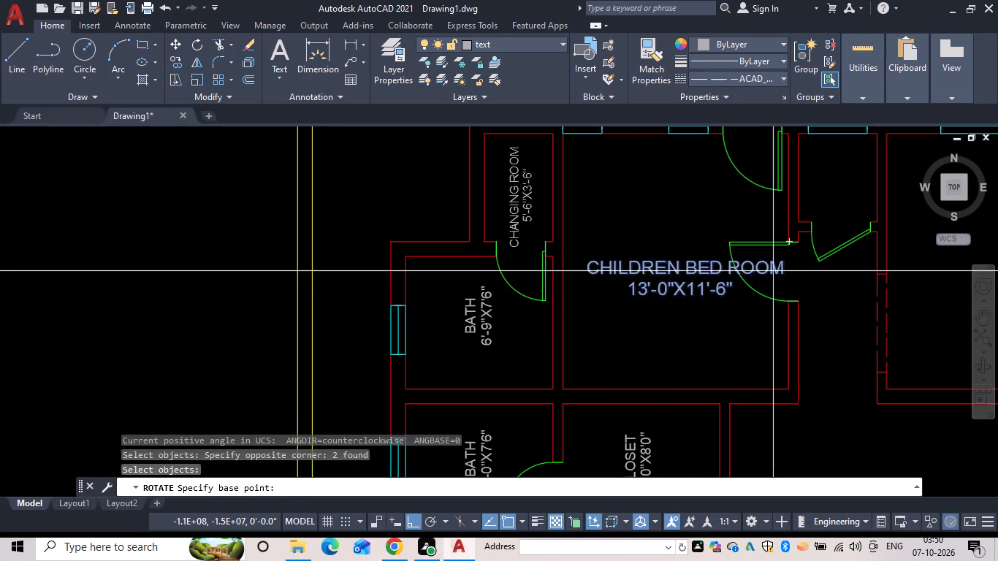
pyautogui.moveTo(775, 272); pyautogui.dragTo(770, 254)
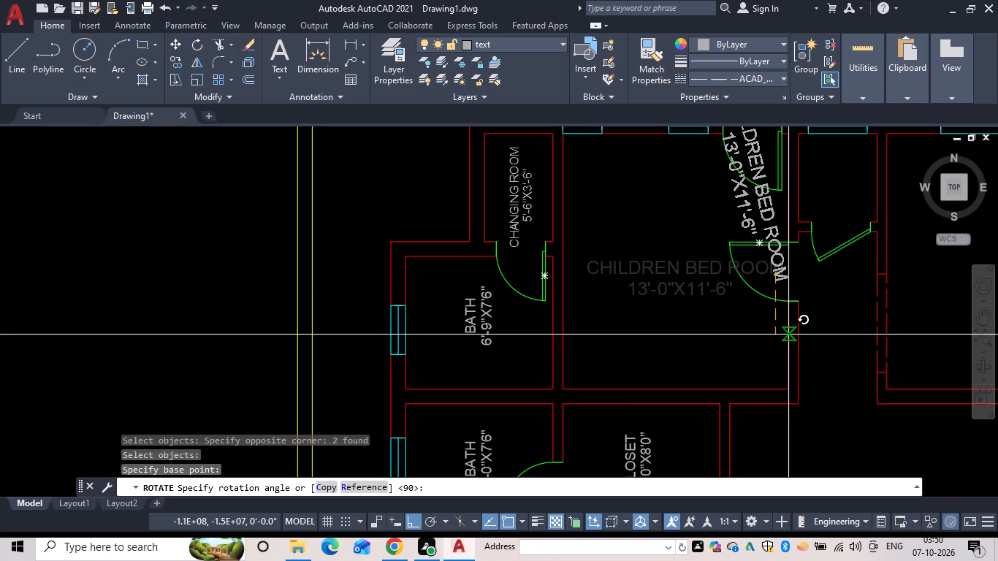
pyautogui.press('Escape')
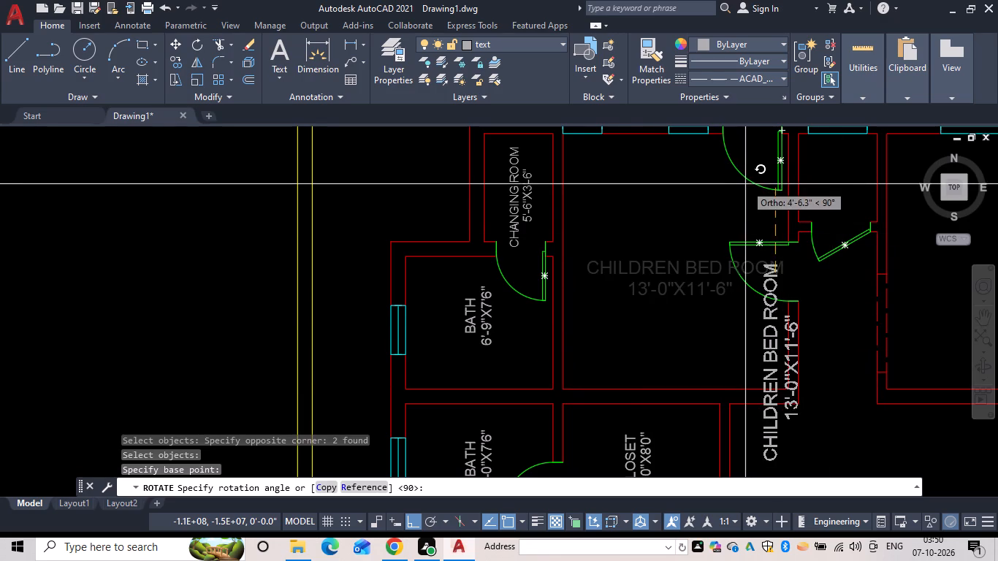
# Rotate both lines of the CHILDREN BED ROOM label 90° counterclockwise about a point near the start of the name.
pyautogui.press('space')
pyautogui.moveTo(677, 336); pyautogui.dragTo(638, 302)
pyautogui.click(598, 242)
pyautogui.press('space')
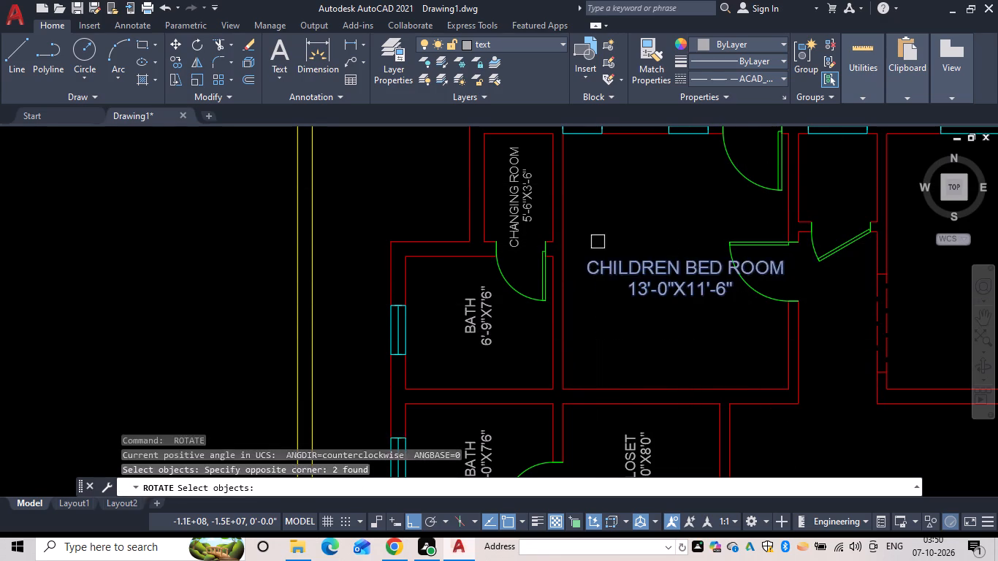
pyautogui.click(614, 271)
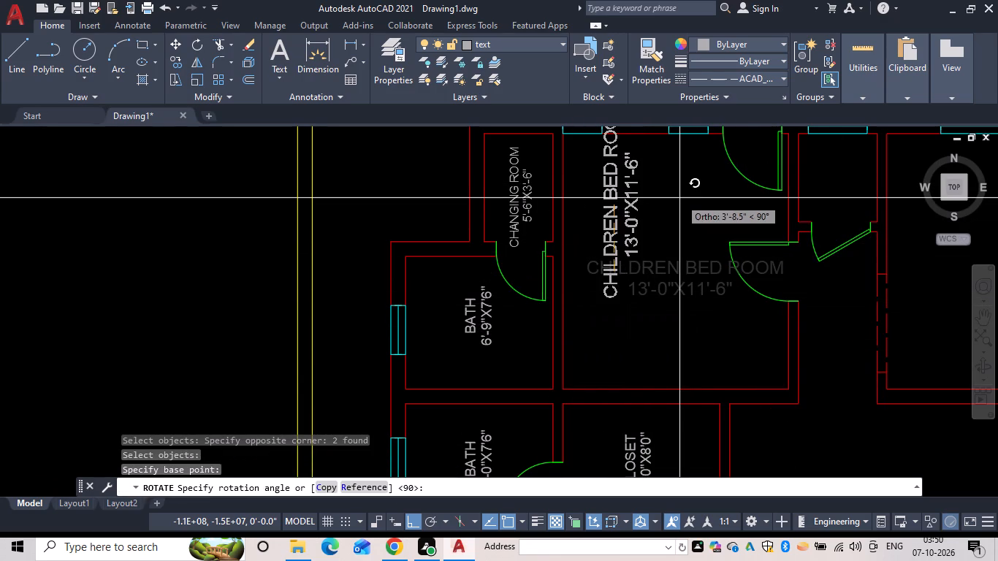
pyautogui.click(680, 198)
pyautogui.press('Escape')
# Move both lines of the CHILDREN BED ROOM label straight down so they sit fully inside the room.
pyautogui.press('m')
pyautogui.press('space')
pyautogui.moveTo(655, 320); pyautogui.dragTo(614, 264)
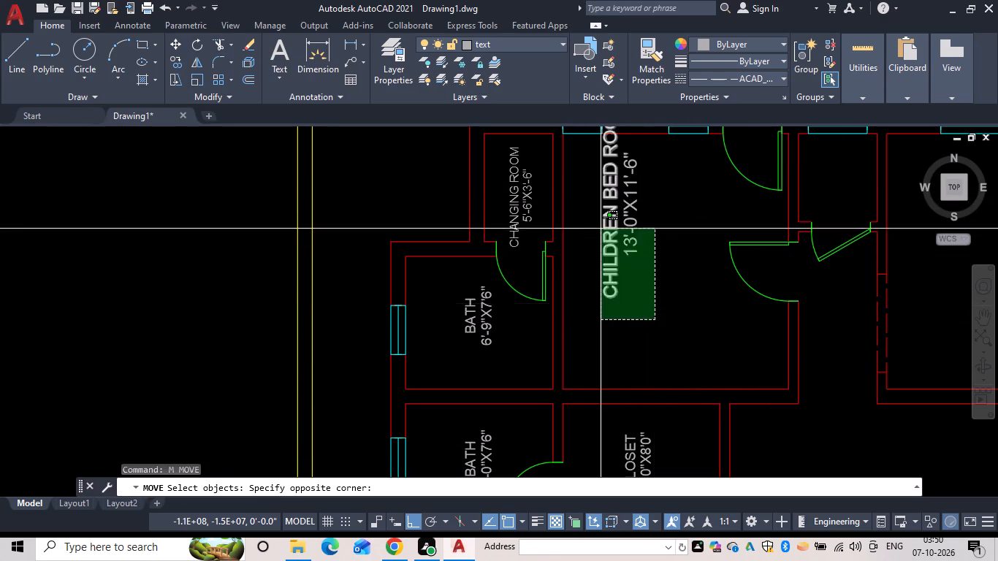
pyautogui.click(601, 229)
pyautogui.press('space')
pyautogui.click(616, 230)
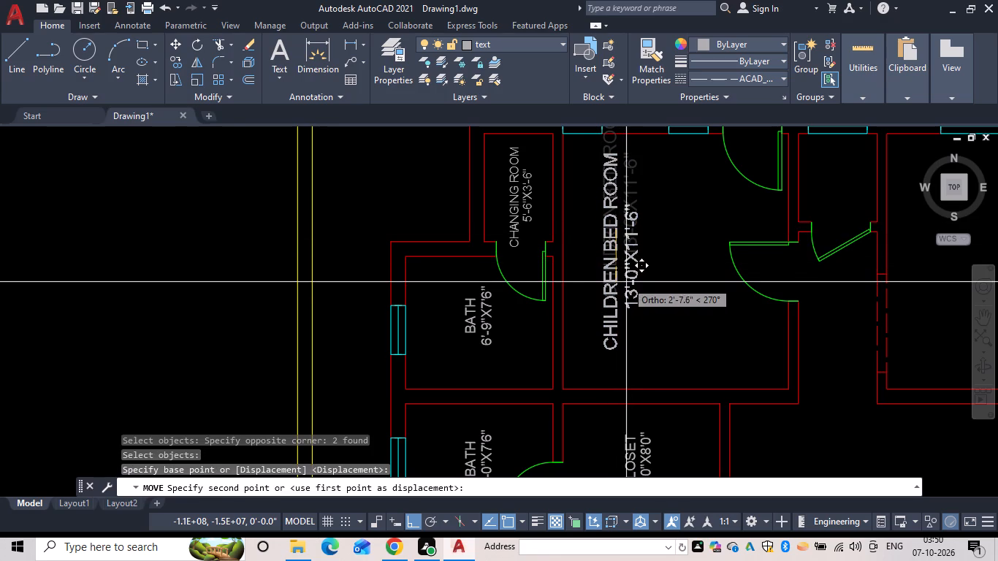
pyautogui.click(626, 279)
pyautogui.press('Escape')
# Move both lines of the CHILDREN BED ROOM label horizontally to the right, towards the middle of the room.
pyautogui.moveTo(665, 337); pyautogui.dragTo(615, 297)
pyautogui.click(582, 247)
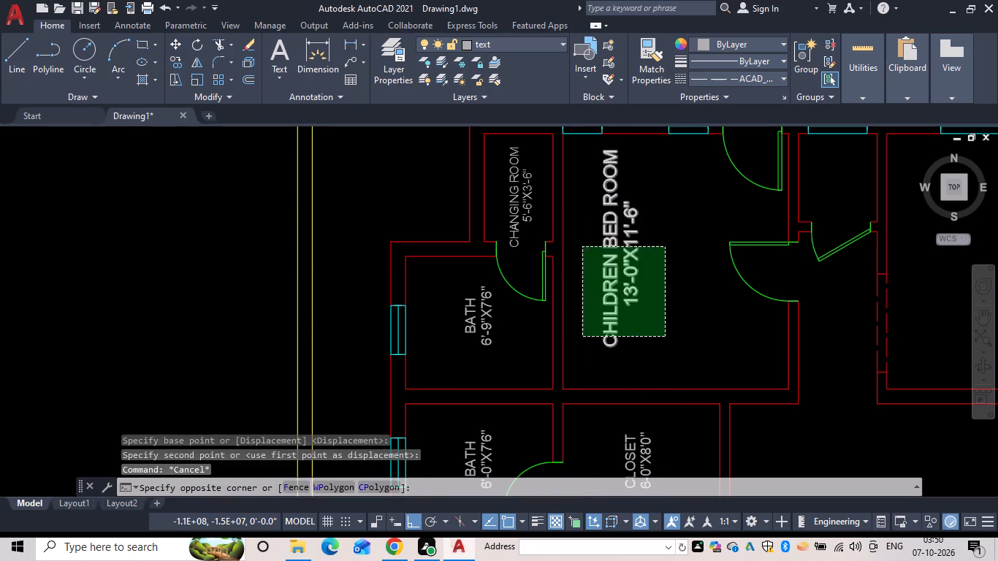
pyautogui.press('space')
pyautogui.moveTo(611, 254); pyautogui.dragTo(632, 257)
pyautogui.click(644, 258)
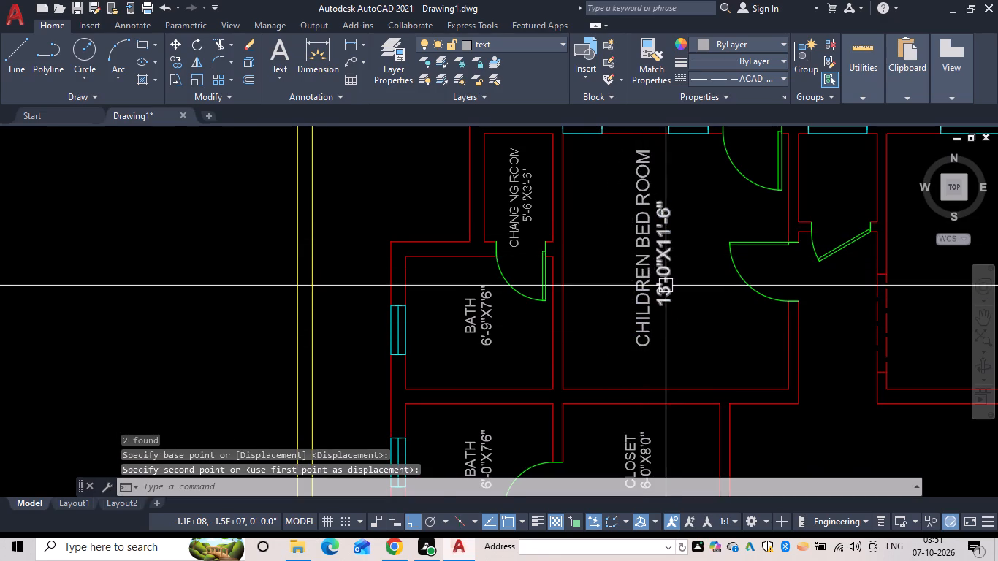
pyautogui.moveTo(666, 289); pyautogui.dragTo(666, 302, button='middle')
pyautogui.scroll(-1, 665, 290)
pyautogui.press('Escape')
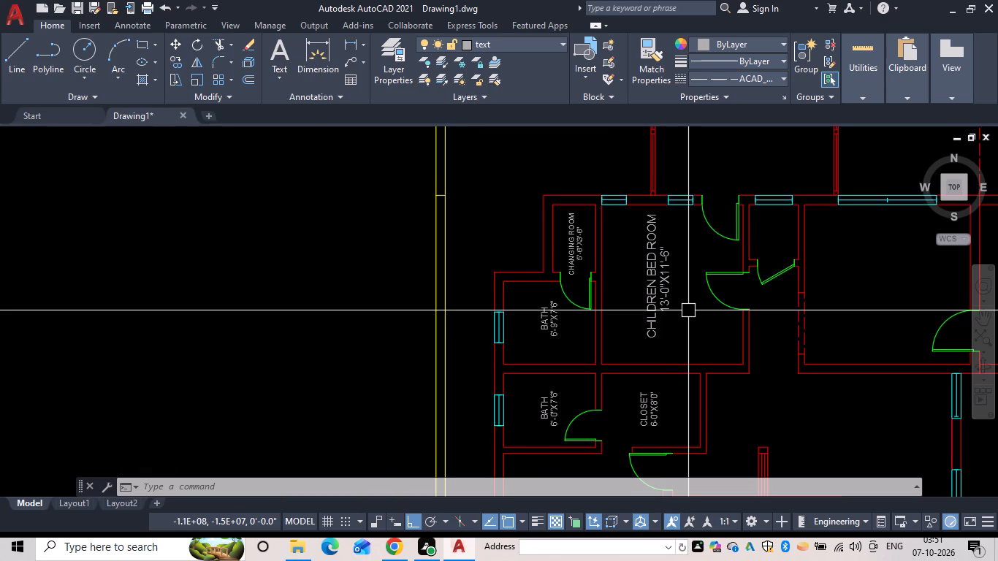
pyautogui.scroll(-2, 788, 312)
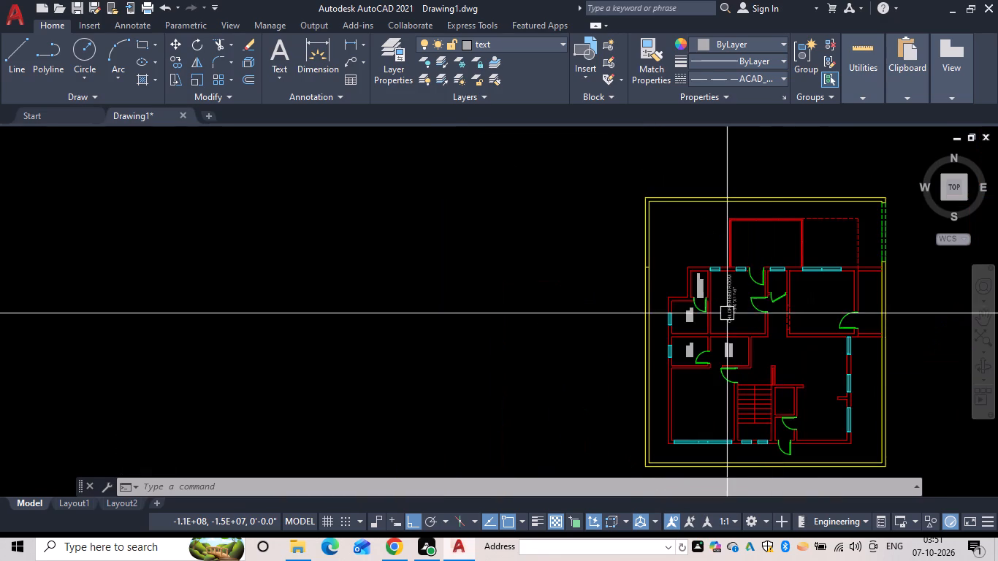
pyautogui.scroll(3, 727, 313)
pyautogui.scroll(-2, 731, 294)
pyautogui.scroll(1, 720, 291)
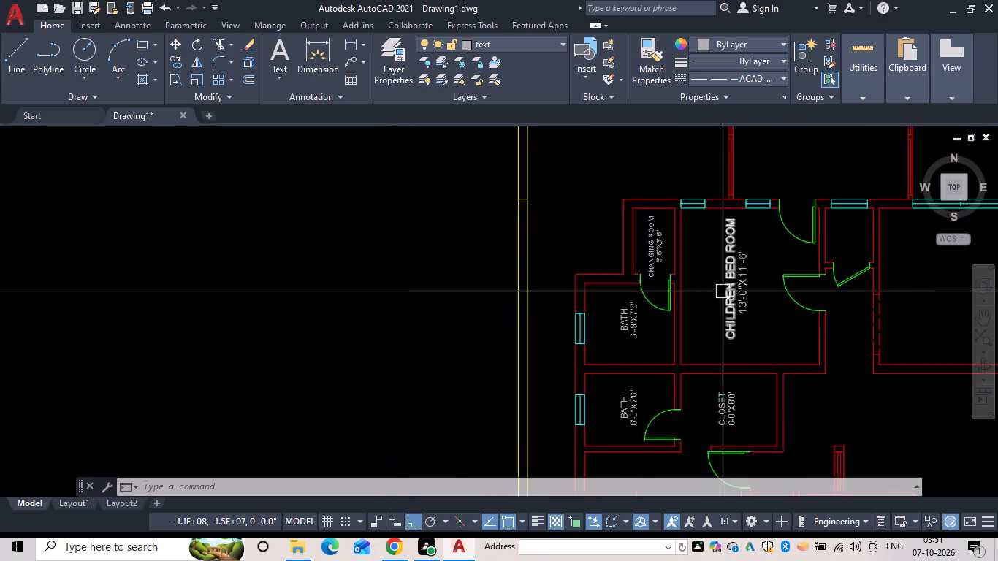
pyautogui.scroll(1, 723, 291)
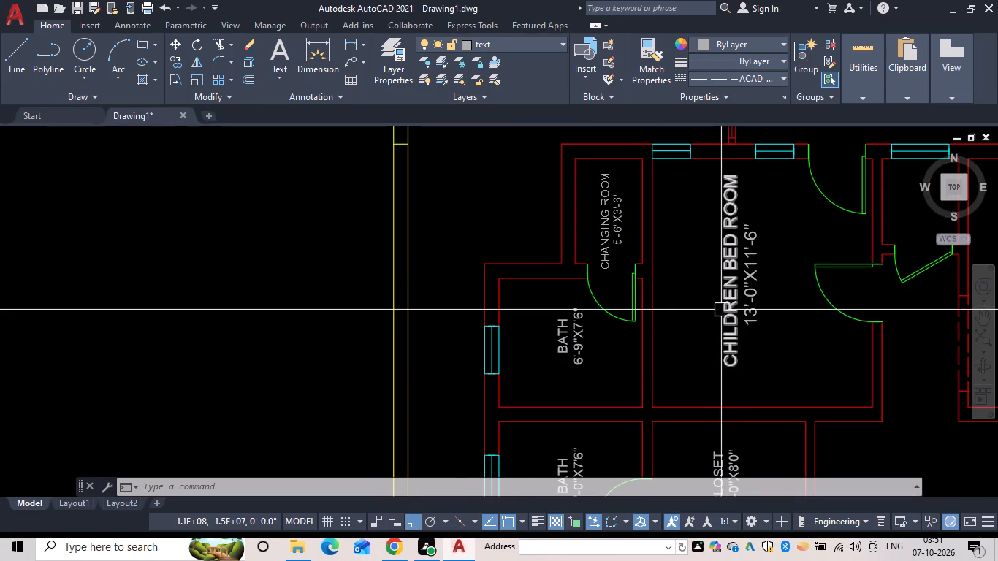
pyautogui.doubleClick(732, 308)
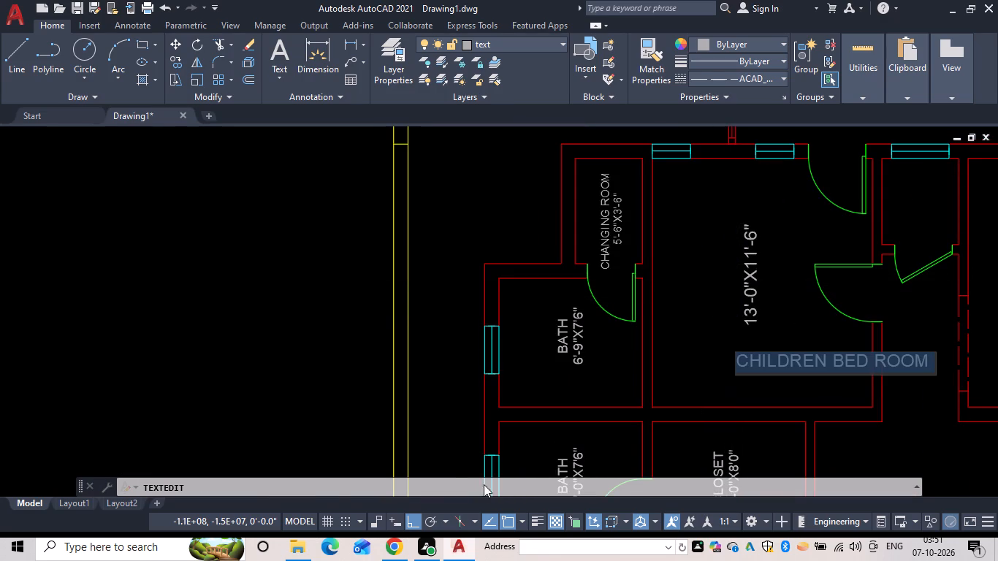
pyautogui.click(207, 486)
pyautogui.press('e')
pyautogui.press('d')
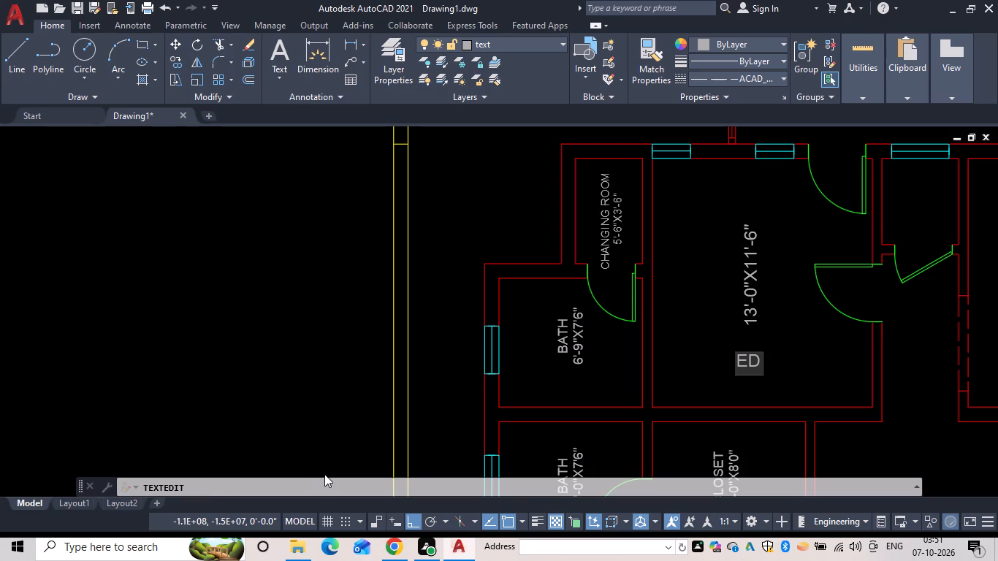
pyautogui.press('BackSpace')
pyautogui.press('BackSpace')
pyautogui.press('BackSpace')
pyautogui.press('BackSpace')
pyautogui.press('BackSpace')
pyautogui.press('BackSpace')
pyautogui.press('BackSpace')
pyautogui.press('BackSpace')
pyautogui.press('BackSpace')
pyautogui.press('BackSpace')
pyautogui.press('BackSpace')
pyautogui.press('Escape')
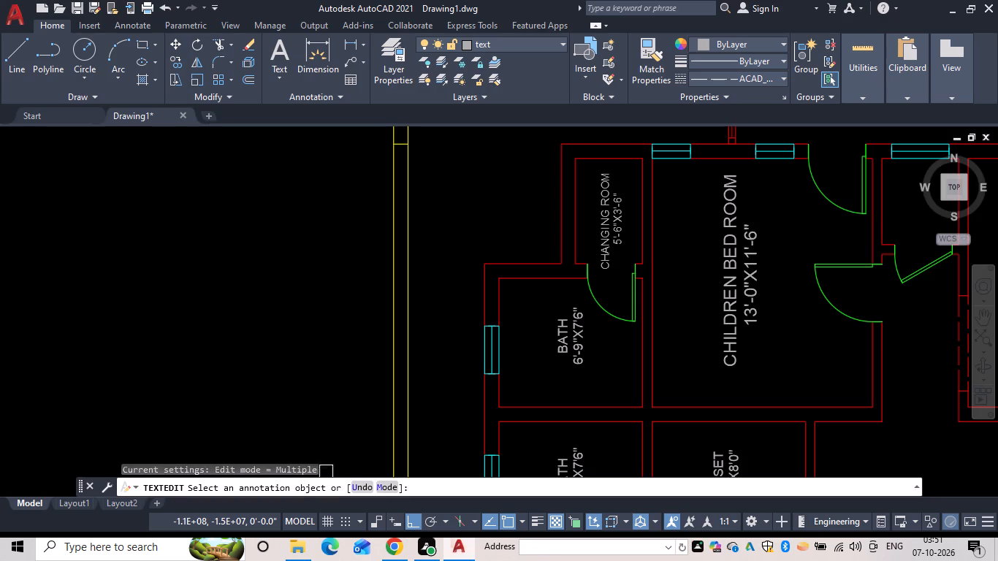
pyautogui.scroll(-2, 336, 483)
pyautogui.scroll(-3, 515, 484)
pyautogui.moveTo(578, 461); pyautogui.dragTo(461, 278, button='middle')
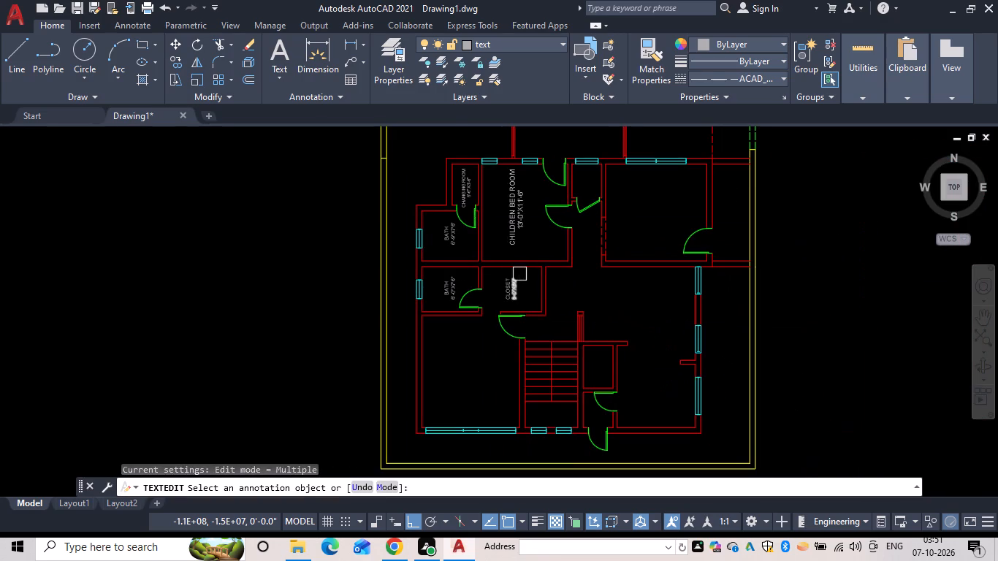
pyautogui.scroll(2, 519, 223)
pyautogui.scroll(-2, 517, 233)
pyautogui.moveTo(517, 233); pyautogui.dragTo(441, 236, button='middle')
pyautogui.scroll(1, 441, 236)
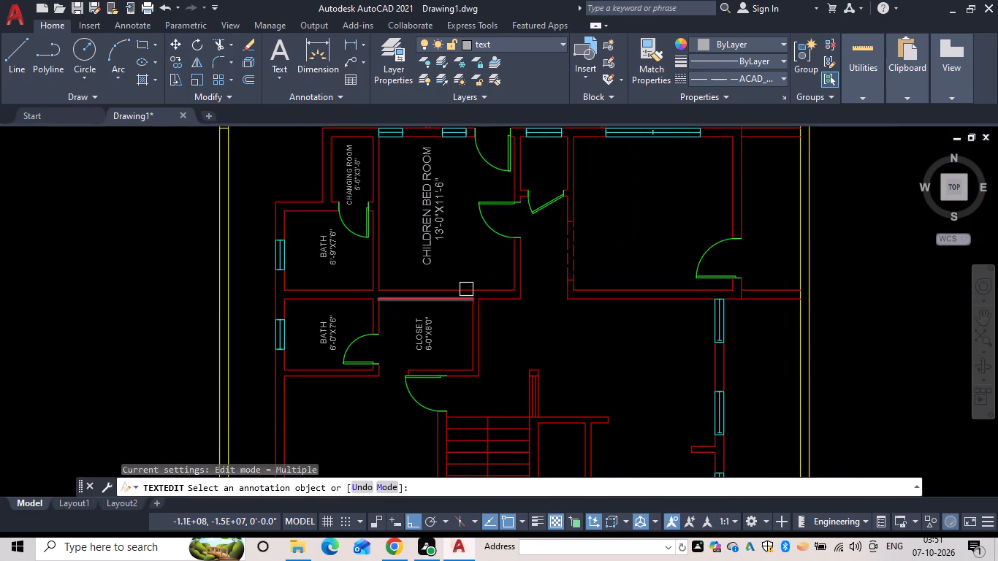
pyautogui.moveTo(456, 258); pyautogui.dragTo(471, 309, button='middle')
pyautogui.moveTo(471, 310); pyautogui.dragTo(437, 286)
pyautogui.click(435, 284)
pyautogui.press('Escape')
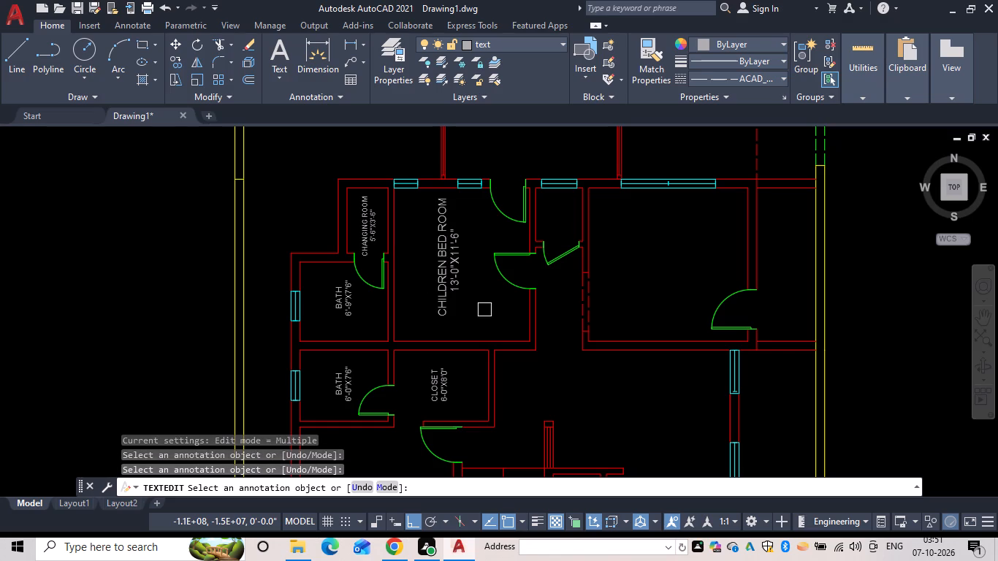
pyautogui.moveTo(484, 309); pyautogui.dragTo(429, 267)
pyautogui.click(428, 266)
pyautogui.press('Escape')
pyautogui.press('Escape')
# Erase both lines of the CHILDREN BED ROOM label.
pyautogui.moveTo(470, 305); pyautogui.dragTo(420, 263)
pyautogui.click(411, 253)
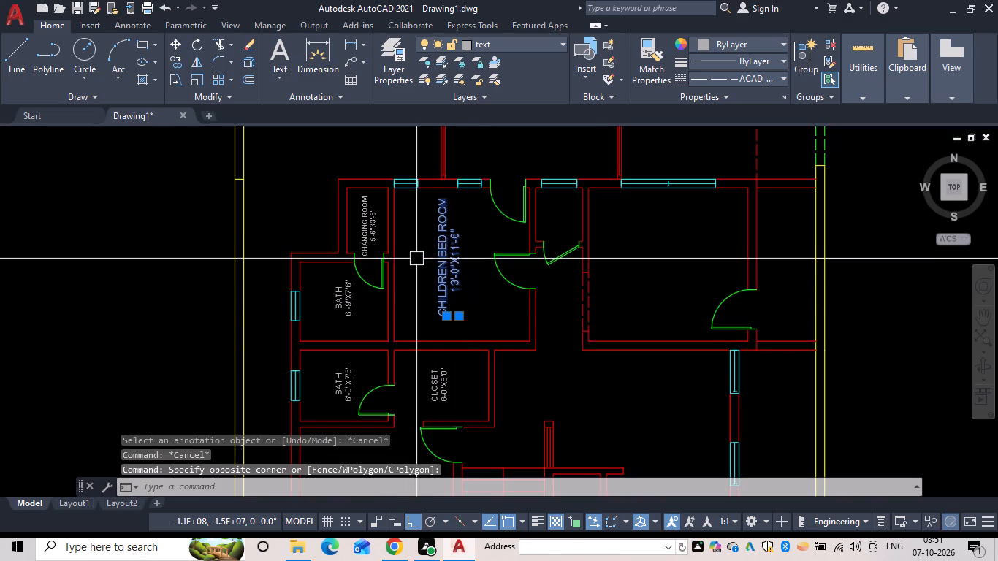
pyautogui.write('E')
pyautogui.press('space')
# Place single-line text CHILDREN BED ROOM, height 6 and rotation 0, in the lower part of the now unlabelled children's bedroom.
pyautogui.moveTo(452, 291); pyautogui.dragTo(447, 338, button='middle')
pyautogui.press('t')
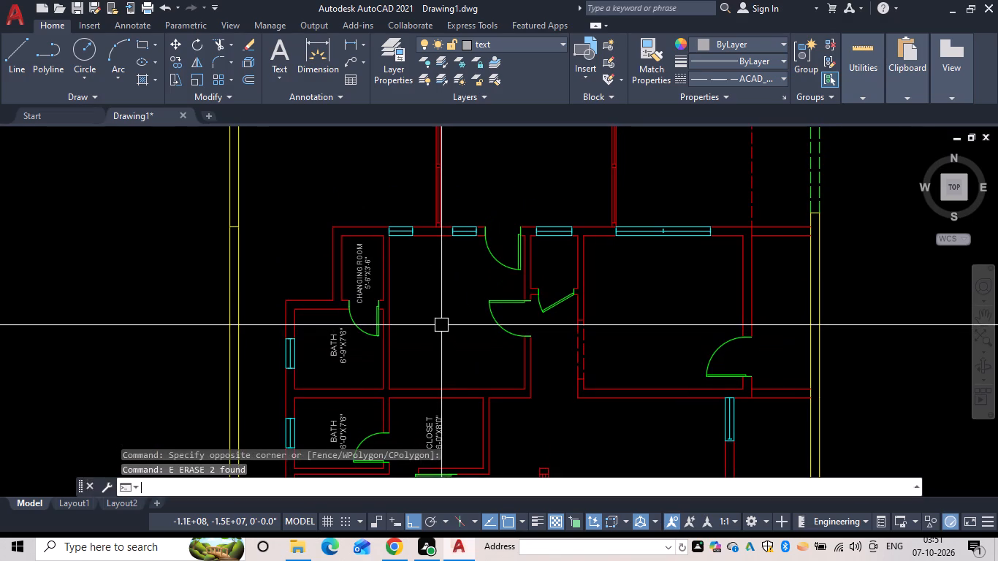
pyautogui.write('EX')
pyautogui.write('T')
pyautogui.press('space')
pyautogui.scroll(1, 425, 324)
pyautogui.moveTo(425, 324); pyautogui.dragTo(424, 324, button='middle')
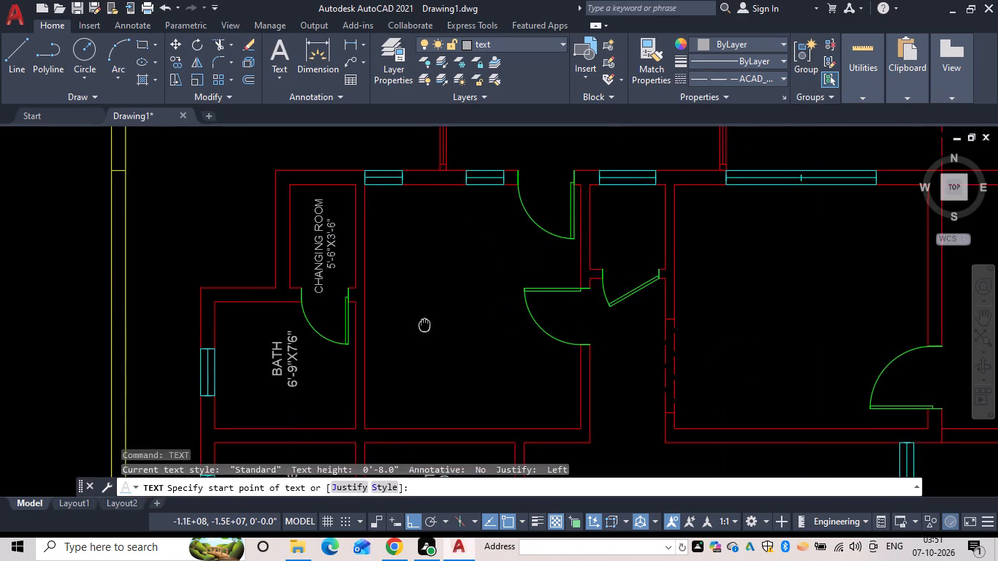
pyautogui.moveTo(424, 324); pyautogui.dragTo(425, 368, button='middle')
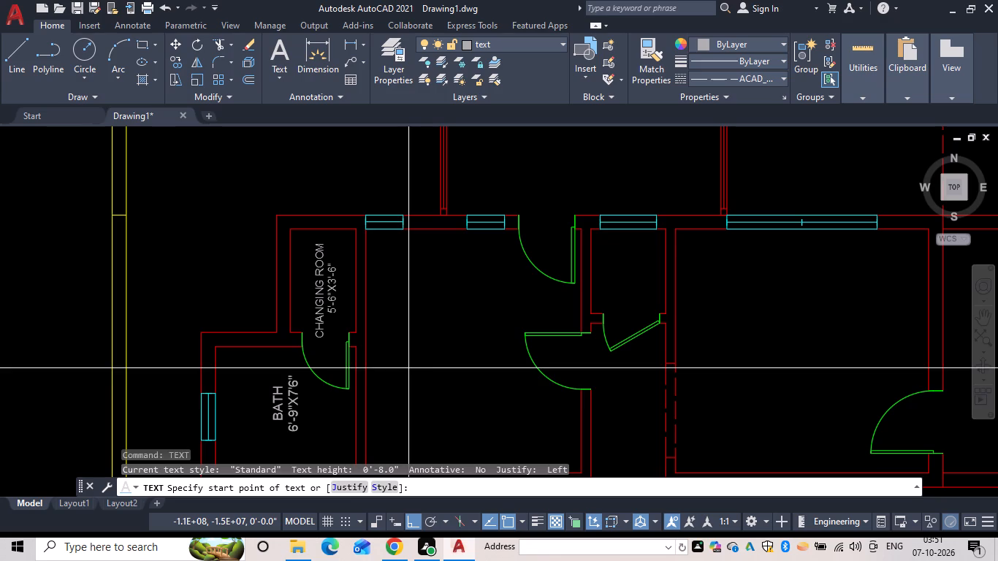
pyautogui.moveTo(406, 393); pyautogui.dragTo(400, 297, button='middle')
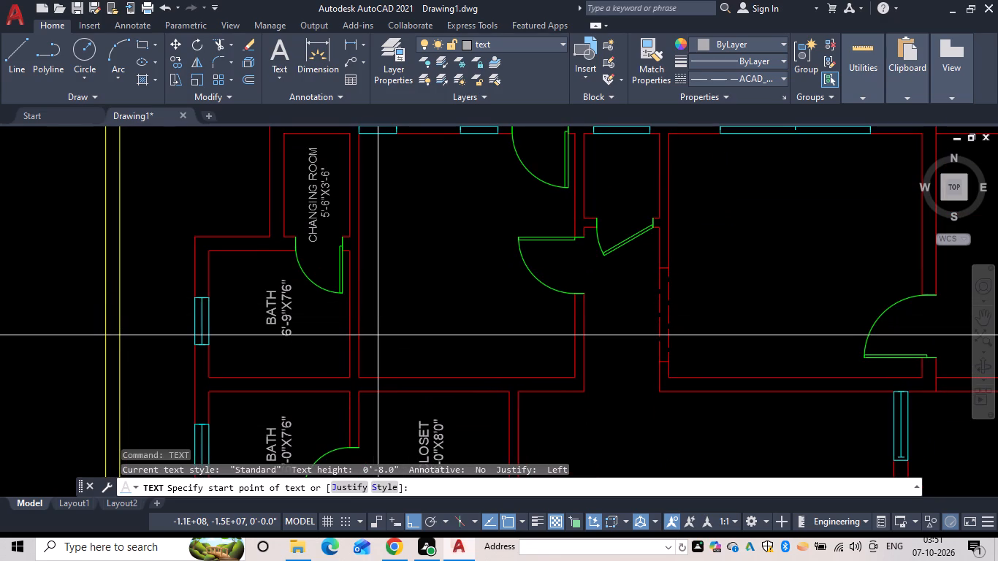
pyautogui.click(372, 327)
pyautogui.write('6')
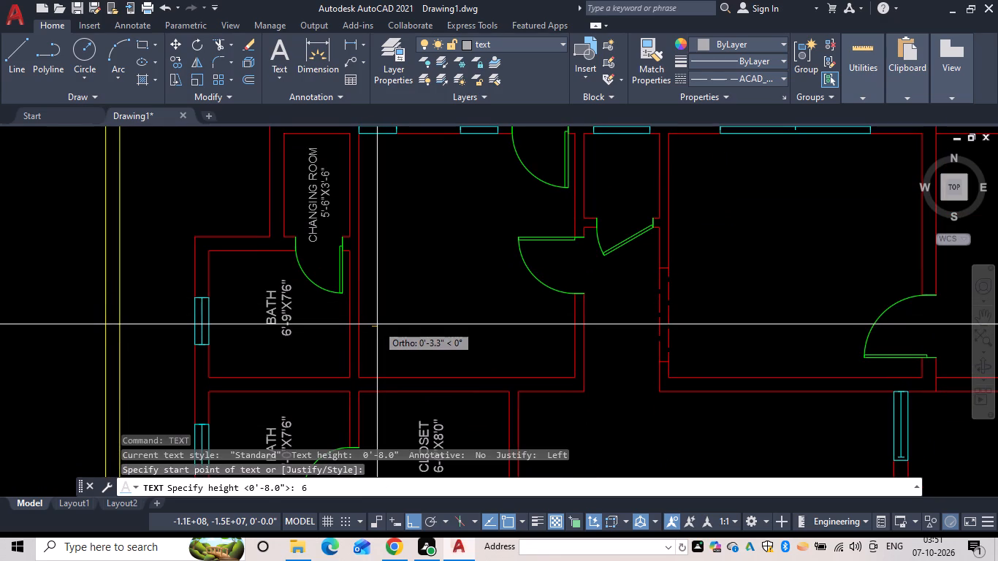
pyautogui.press('space')
pyautogui.press('space')
pyautogui.write('CJH')
pyautogui.press('BackSpace')
pyautogui.press('BackSpace')
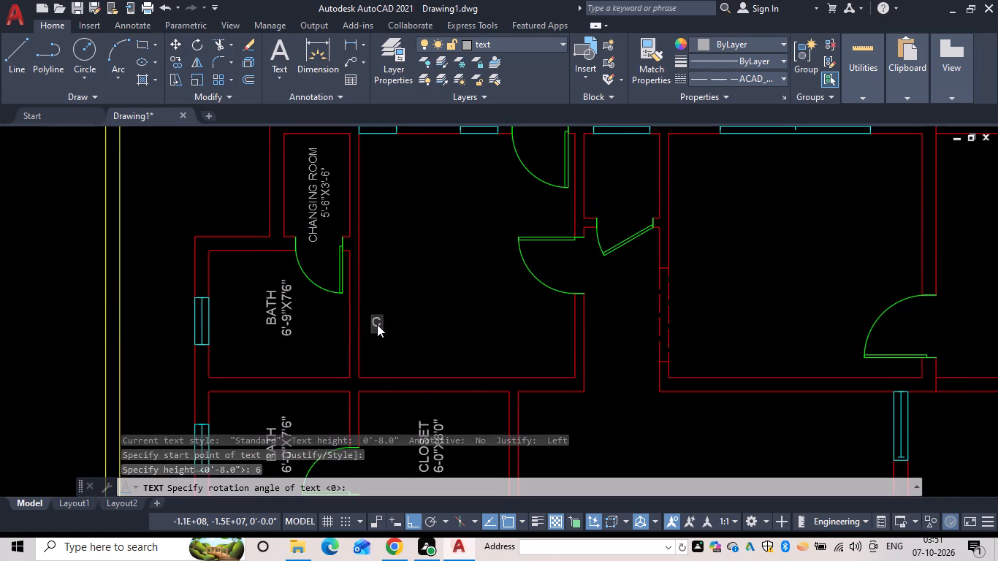
pyautogui.write('HILDREN')
pyautogui.press('space')
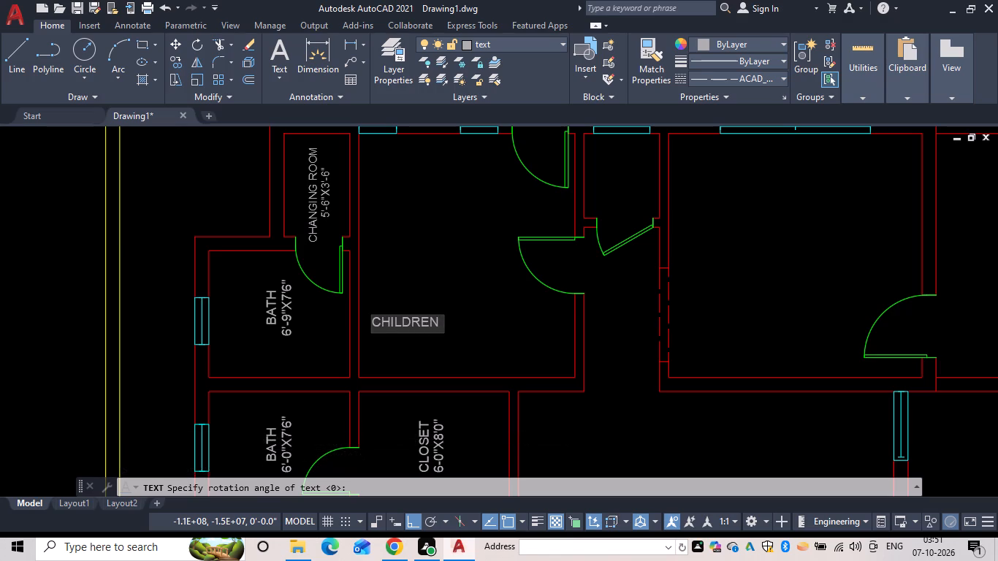
pyautogui.write('BED ROOM')
pyautogui.press('space')
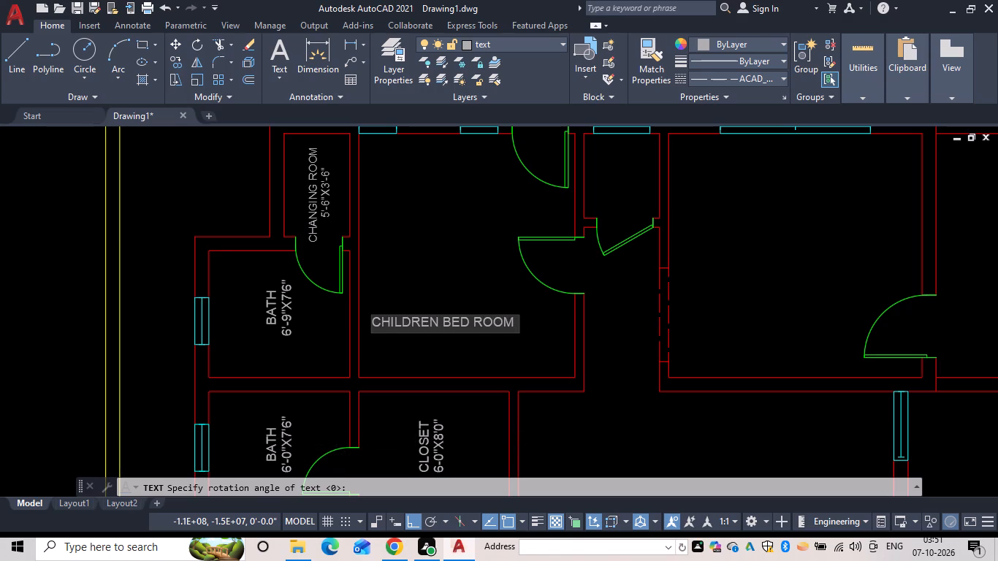
# Add a second text line reading 13'-0"X11'-6" beneath CHILDREN BED ROOM.
pyautogui.press('Return')
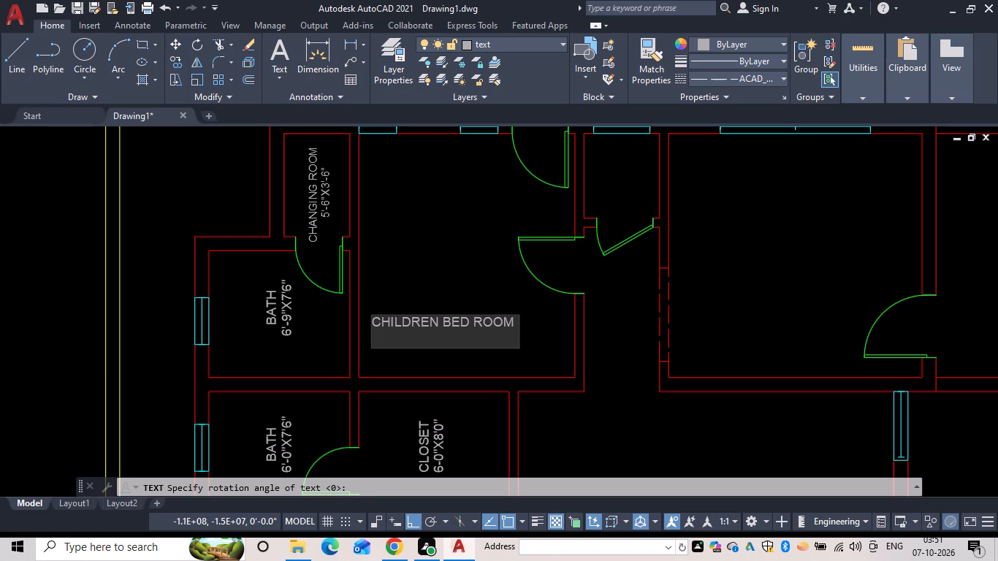
pyautogui.write("13'-")
pyautogui.write('0"')
pyautogui.write("X11'")
pyautogui.write('6"')
pyautogui.press('BackSpace')
pyautogui.press('BackSpace')
pyautogui.press('-')
pyautogui.write('6"')
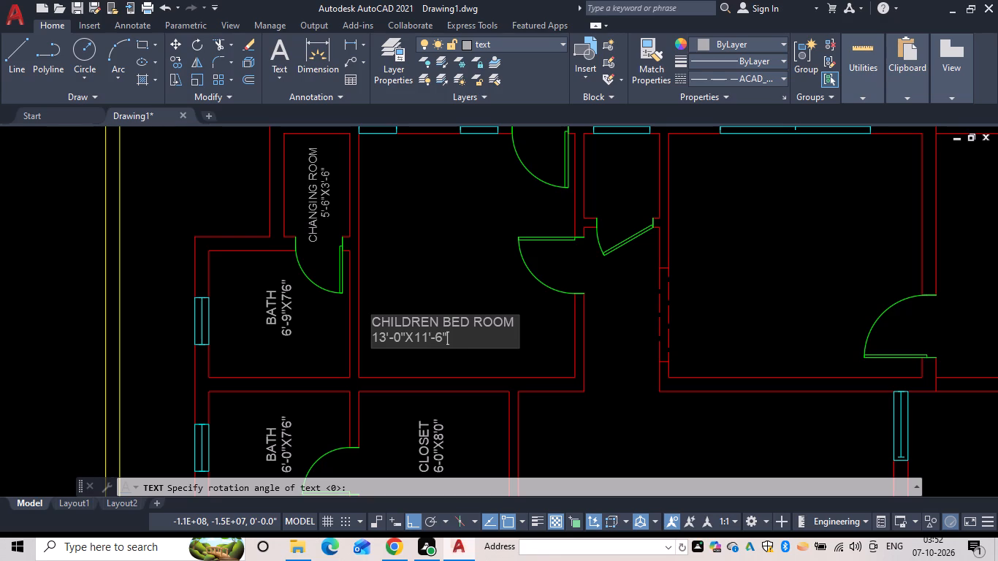
# Indent the 13'-0"X11'-6" line with leading spaces to centre it under the room name, and finish the text.
pyautogui.click(371, 341)
pyautogui.press('space')
pyautogui.press('space')
pyautogui.press('space')
pyautogui.press('space')
pyautogui.press('space')
pyautogui.press('space')
pyautogui.press('space')
pyautogui.press('space')
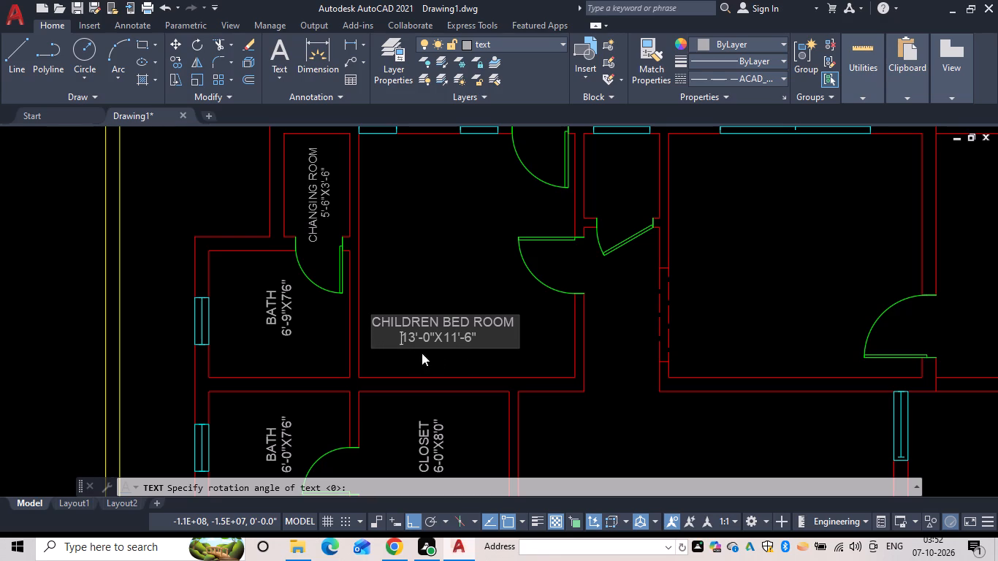
pyautogui.click(513, 337)
pyautogui.press('Return')
pyautogui.press('\\')
pyautogui.press('Return')
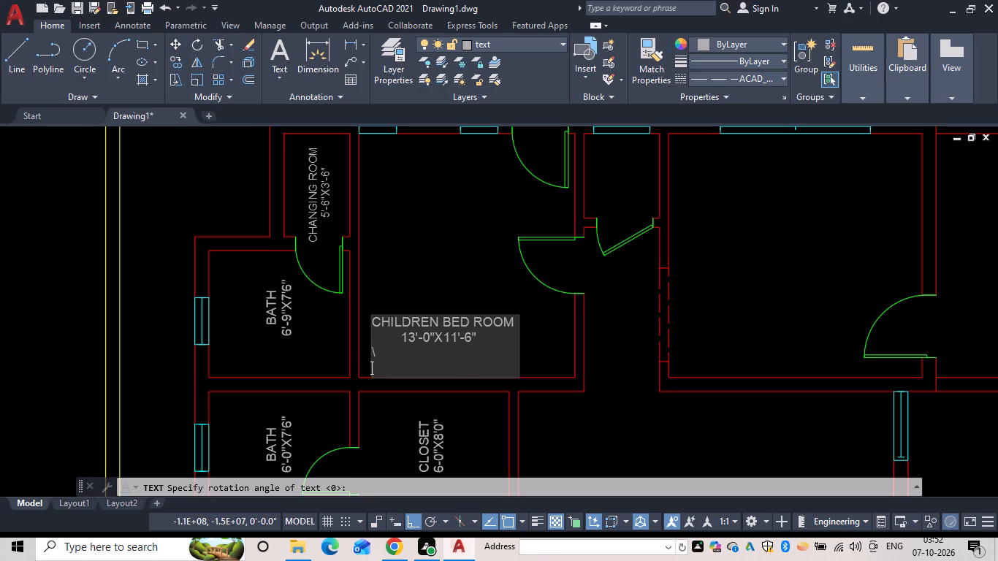
pyautogui.press('Return')
pyautogui.press('\\')
pyautogui.press('Return')
pyautogui.press('Escape')
pyautogui.press('Escape')
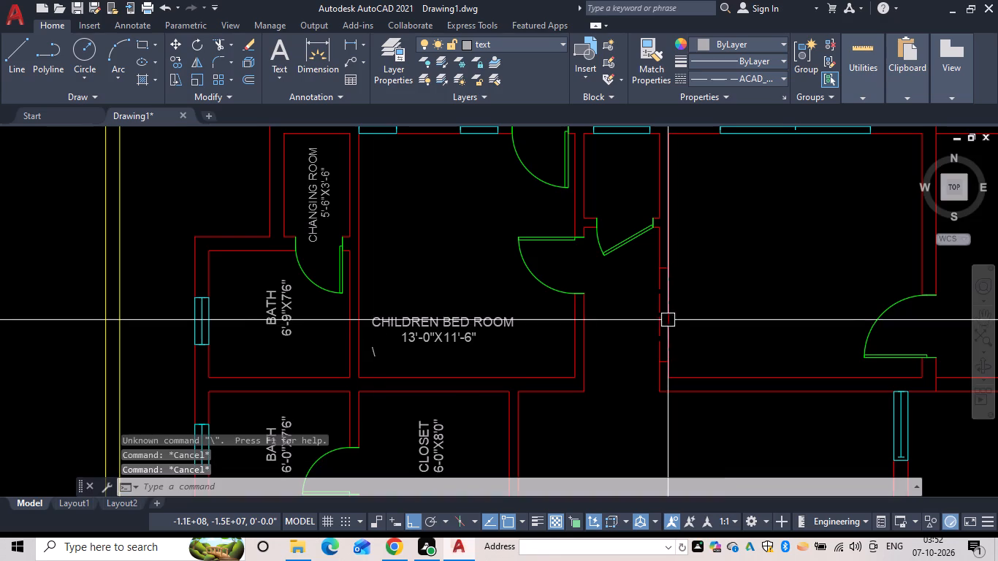
# Erase the stray backslash text beneath the CHILDREN BED ROOM label.
pyautogui.click(376, 350)
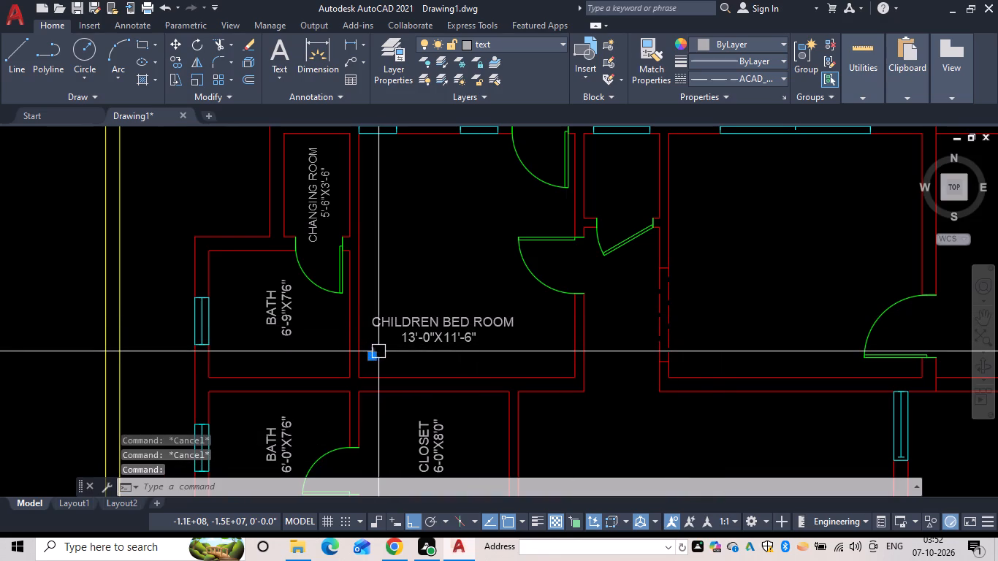
pyautogui.write('E')
pyautogui.press('space')
pyautogui.press('Escape')
# Rotate both lines of the CHILDREN BED ROOM label 90 degrees so they read vertically.
pyautogui.write('RO')
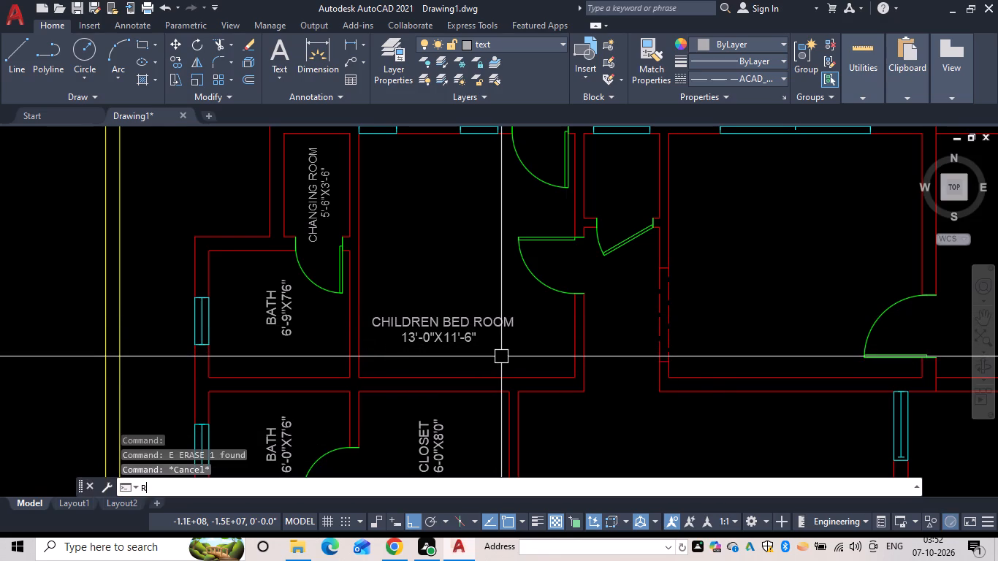
pyautogui.press('space')
pyautogui.moveTo(495, 337); pyautogui.dragTo(485, 340)
pyautogui.click(421, 294)
pyautogui.press('space')
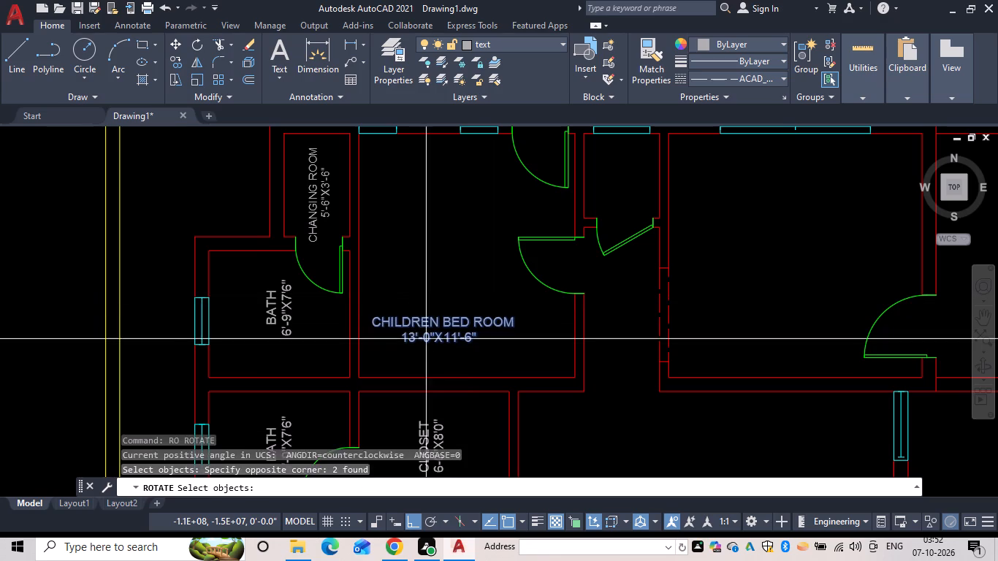
pyautogui.moveTo(518, 324); pyautogui.dragTo(515, 312)
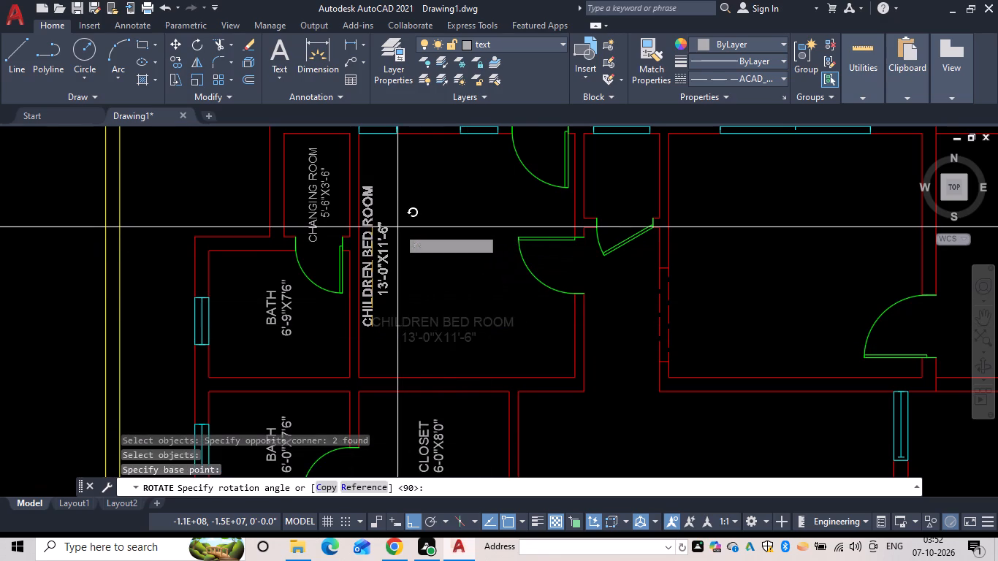
pyautogui.click(398, 227)
pyautogui.press('Escape')
# Move the vertical CHILDREN BED ROOM label about 3'-5.5" horizontally away from the wall towards the middle of the room.
pyautogui.write('M')
pyautogui.press('space')
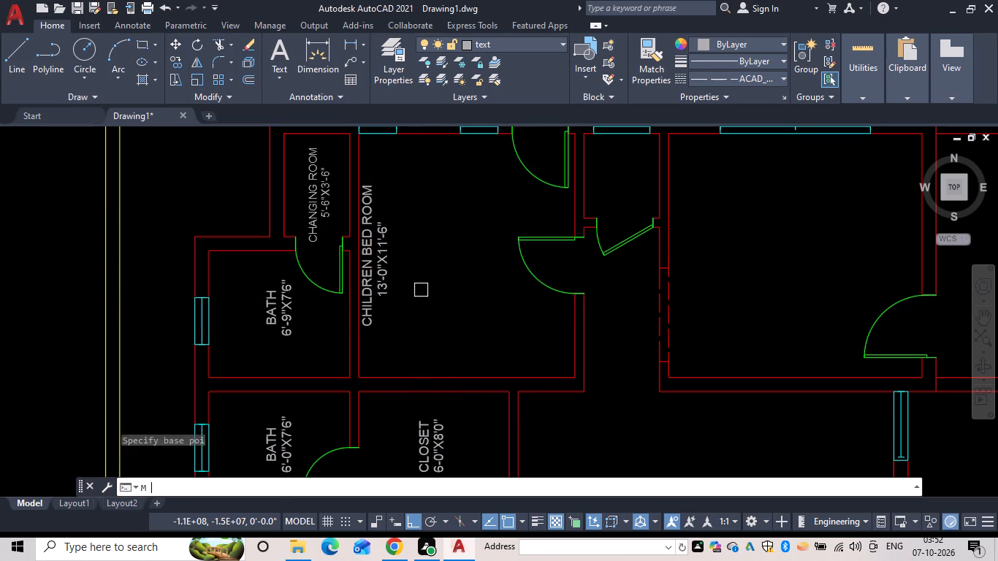
pyautogui.moveTo(408, 308); pyautogui.dragTo(385, 297)
pyautogui.click(368, 265)
pyautogui.press('space')
pyautogui.click(368, 265)
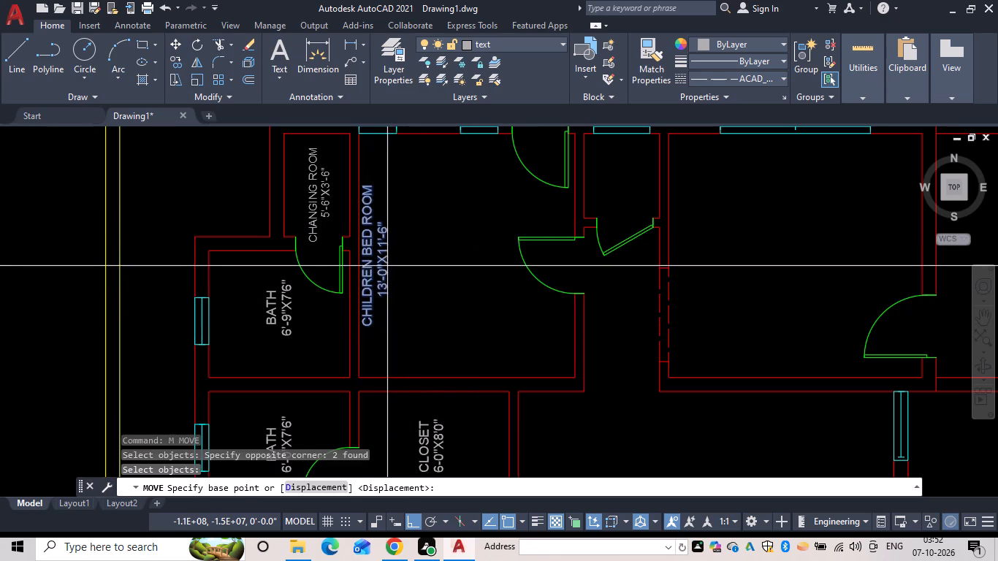
pyautogui.click(387, 266)
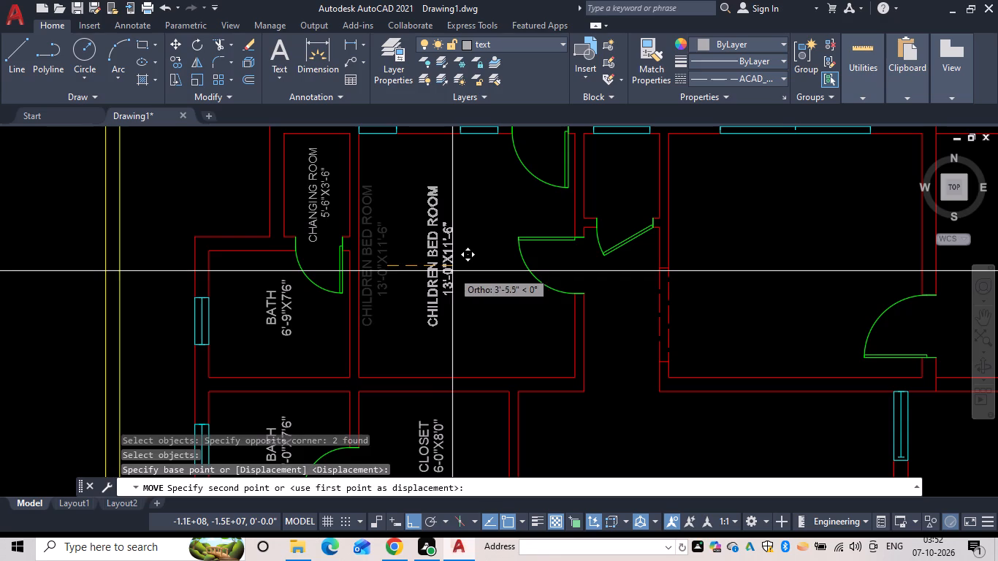
pyautogui.click(452, 271)
pyautogui.press('Escape')
pyautogui.scroll(-1, 482, 309)
pyautogui.scroll(1, 481, 309)
pyautogui.press('Escape')
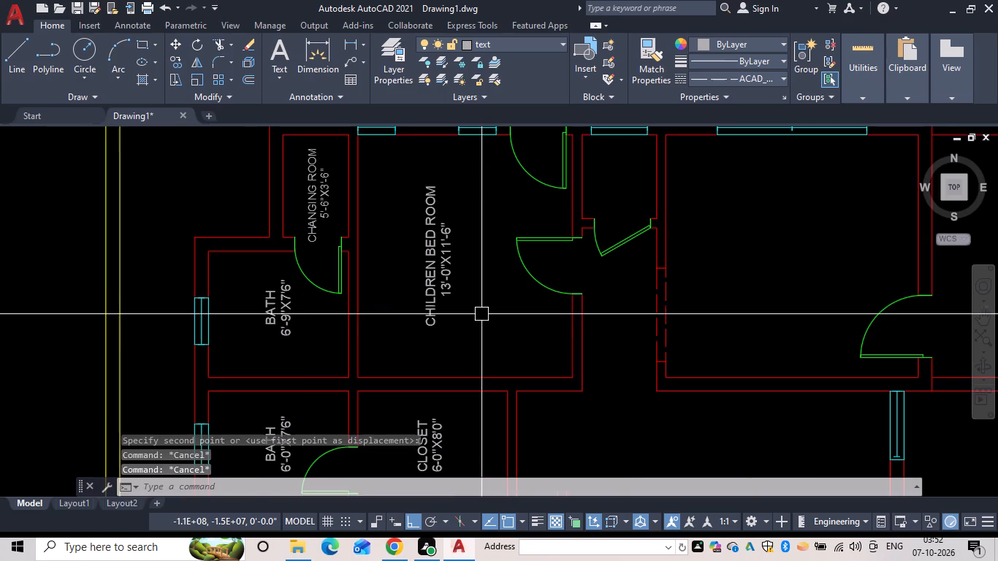
# Move both lines of the CHILDREN BED ROOM label slightly upward within the room.
pyautogui.write('M')
pyautogui.press('space')
pyautogui.click(481, 340)
pyautogui.click(435, 254)
pyautogui.press('space')
pyautogui.click(435, 254)
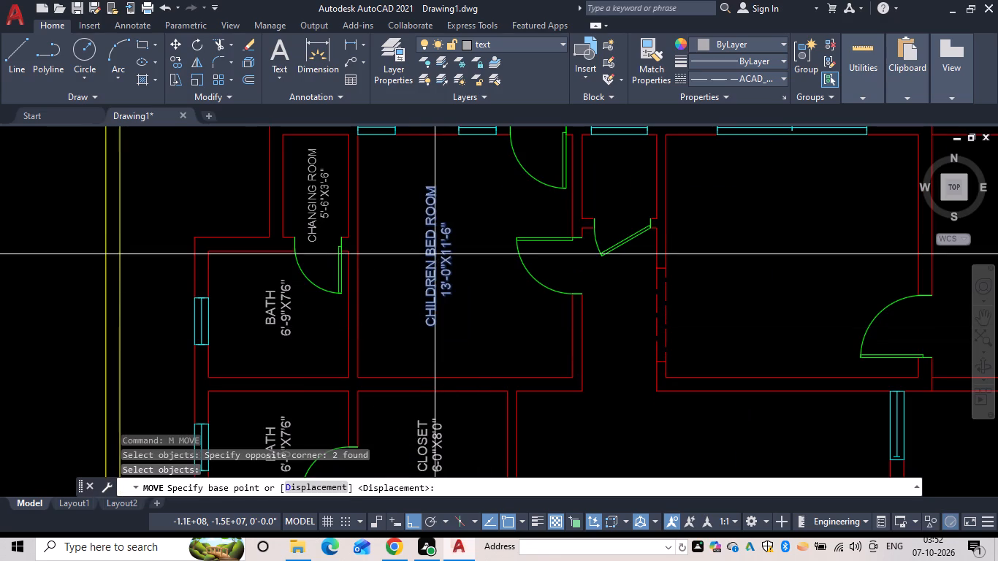
pyautogui.click(436, 278)
pyautogui.click(436, 269)
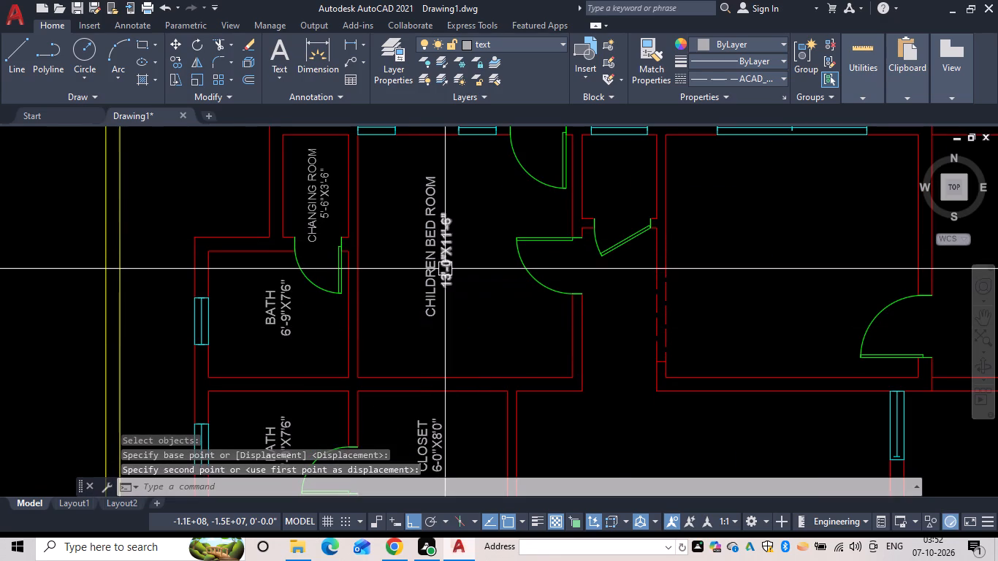
pyautogui.scroll(-1, 448, 270)
pyautogui.middleClick(450, 273)
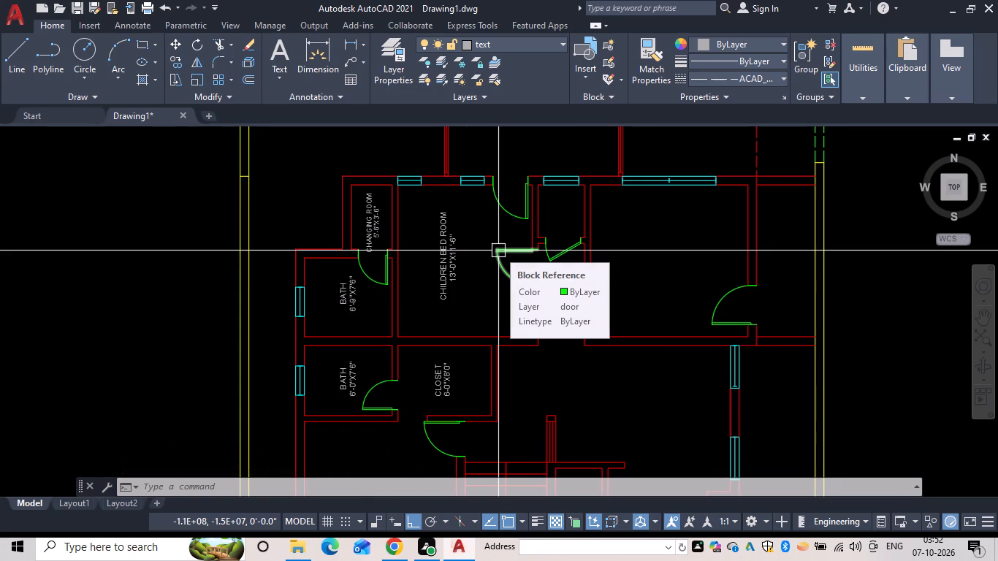
# Place single-line text MASTER BED ROOM, height 6 and rotation 0, in the room above the wide bottom window.
pyautogui.scroll(-1, 466, 345)
pyautogui.moveTo(469, 338); pyautogui.dragTo(462, 188, button='middle')
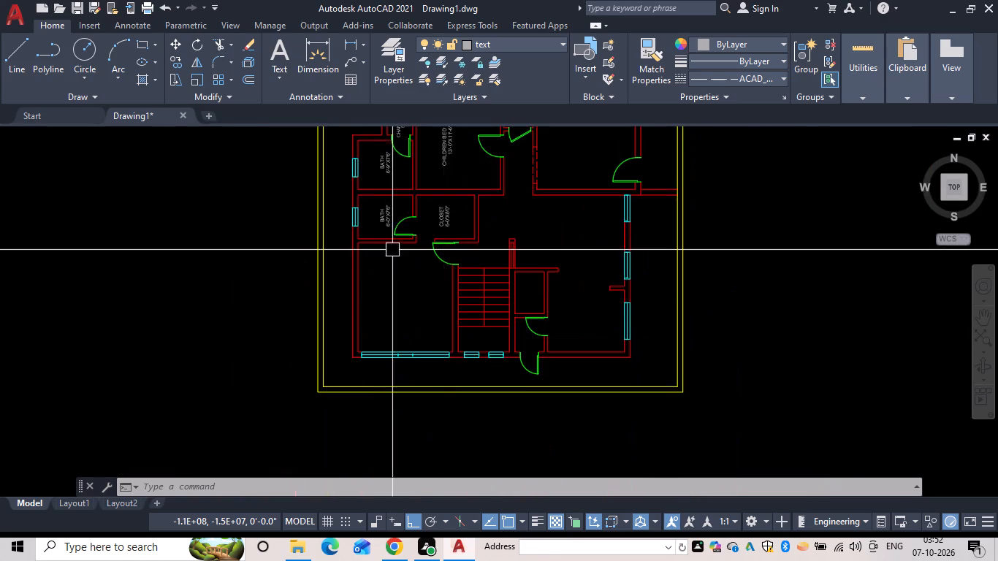
pyautogui.scroll(1, 391, 251)
pyautogui.moveTo(391, 251); pyautogui.dragTo(427, 199, button='middle')
pyautogui.press('t')
pyautogui.write('EXX')
pyautogui.press('BackSpace')
pyautogui.write('T')
pyautogui.press('space')
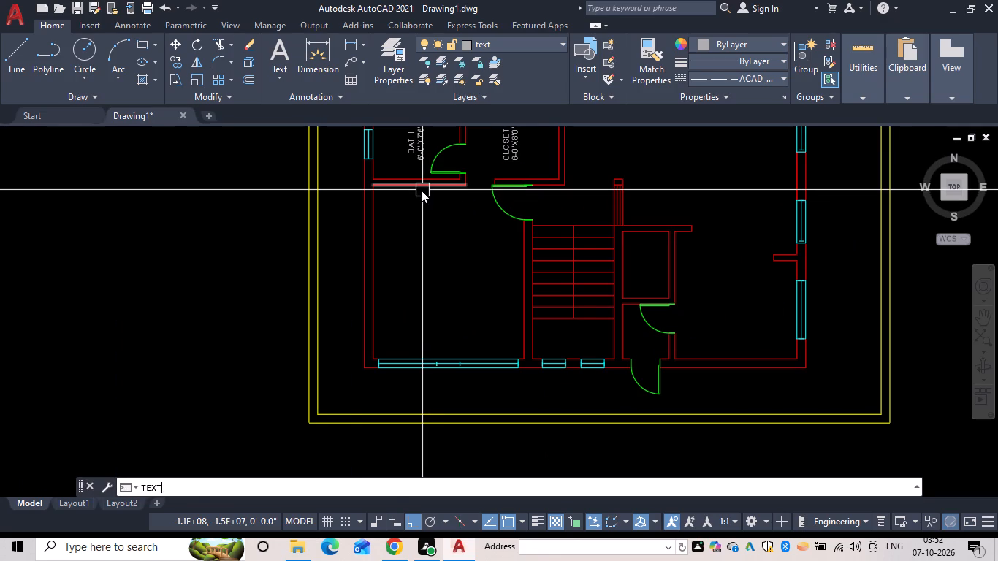
pyautogui.click(386, 326)
pyautogui.press('space')
pyautogui.press('space')
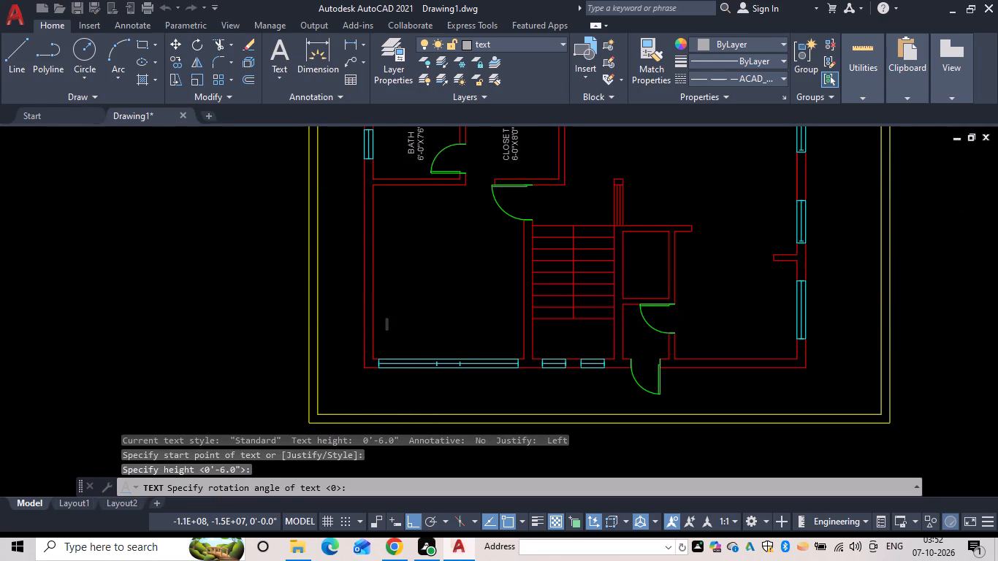
pyautogui.write('MASTE')
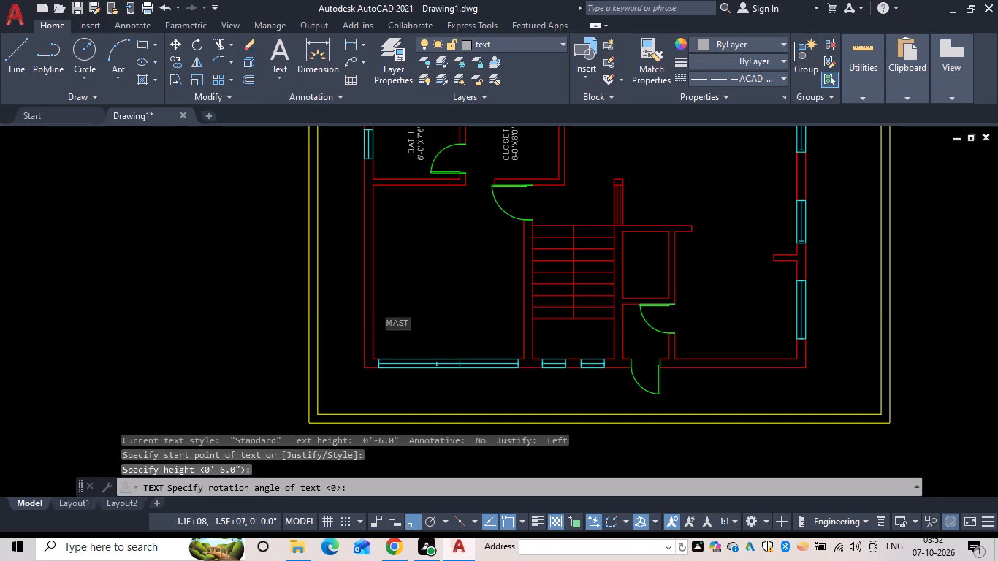
pyautogui.press('space')
pyautogui.press('BackSpace')
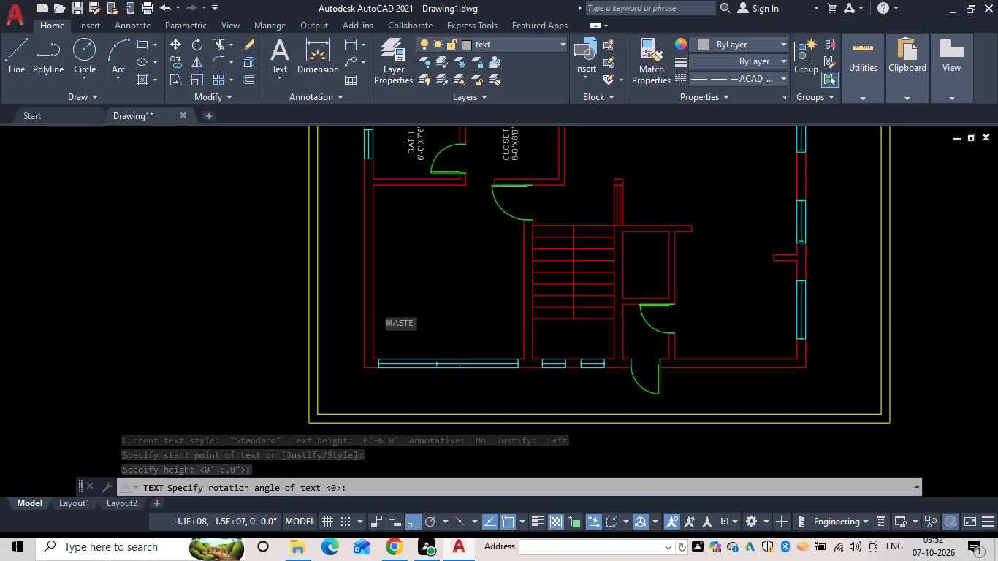
pyautogui.write('R')
pyautogui.press('space')
pyautogui.write('BED ROOM')
pyautogui.press('space')
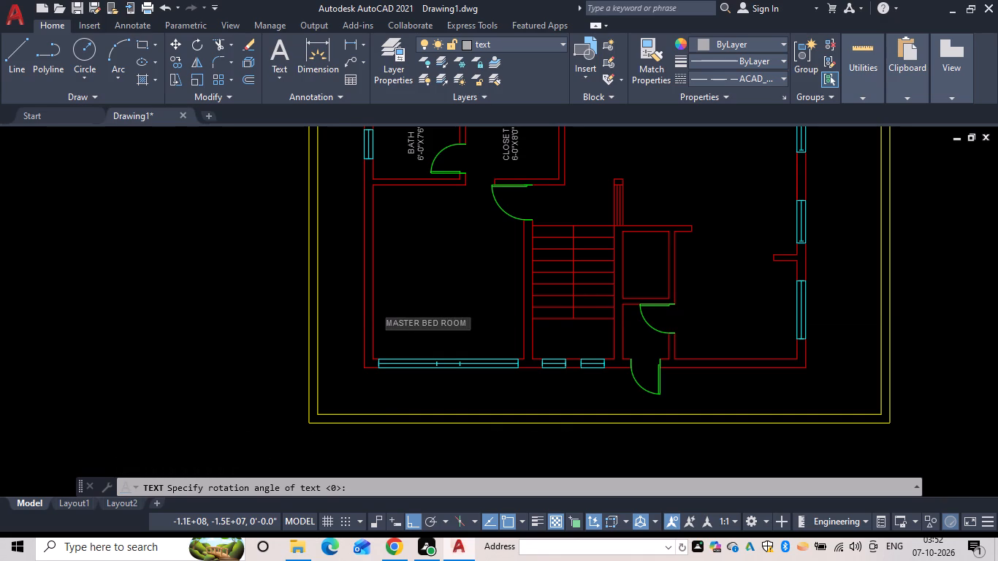
pyautogui.press('Return')
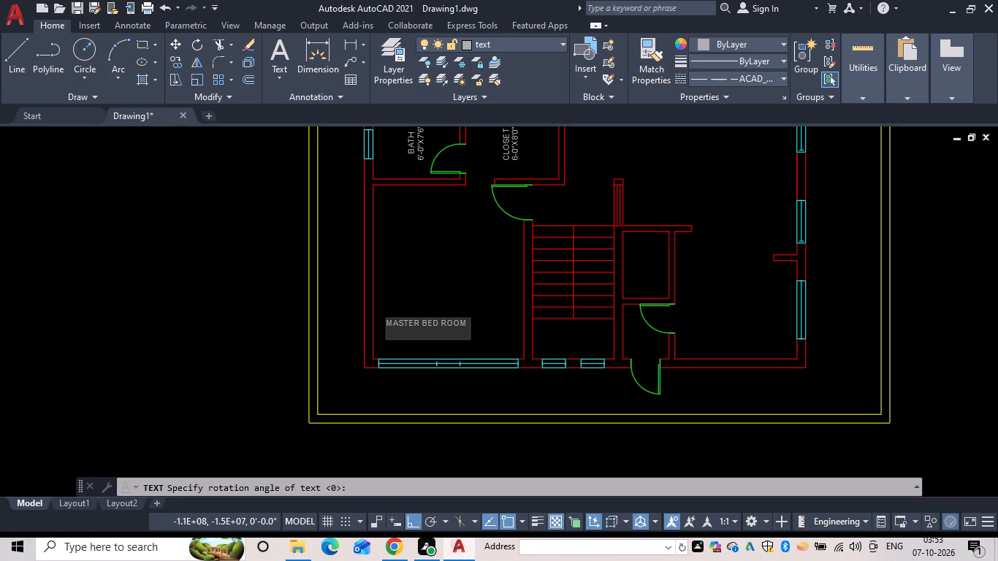
# Add a second text line reading 15'-0"X13'-0" beneath MASTER BED ROOM.
pyautogui.write("15'-")
pyautogui.write('0"')
pyautogui.write('X13\'-0"')
# Indent the 15'-0"X13'-0" line with leading spaces to centre it under the room name, and finish the text.
pyautogui.scroll(3, 385, 340)
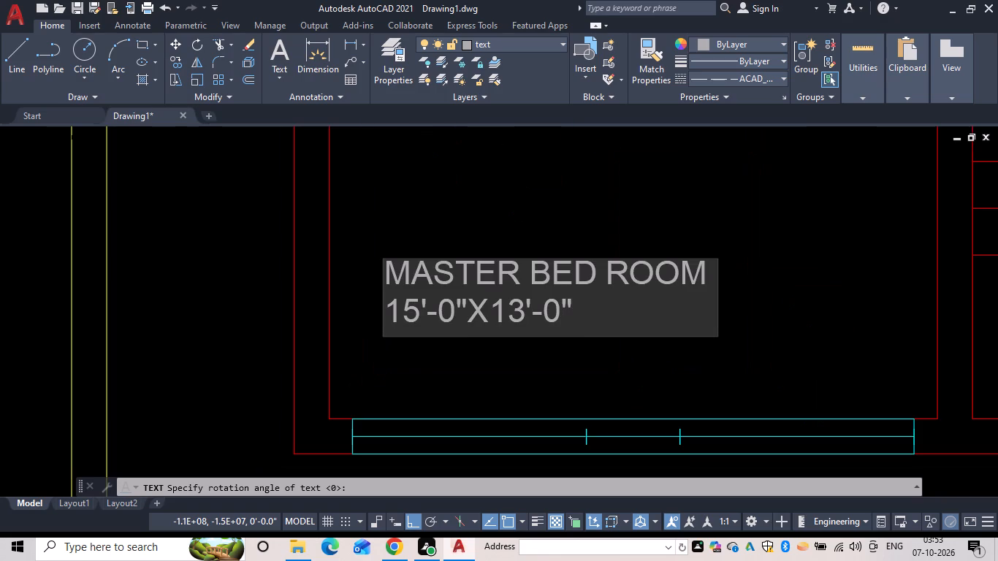
pyautogui.click(389, 321)
pyautogui.press('space')
pyautogui.press('space')
pyautogui.press('space')
pyautogui.press('space')
pyautogui.press('space')
pyautogui.press('space')
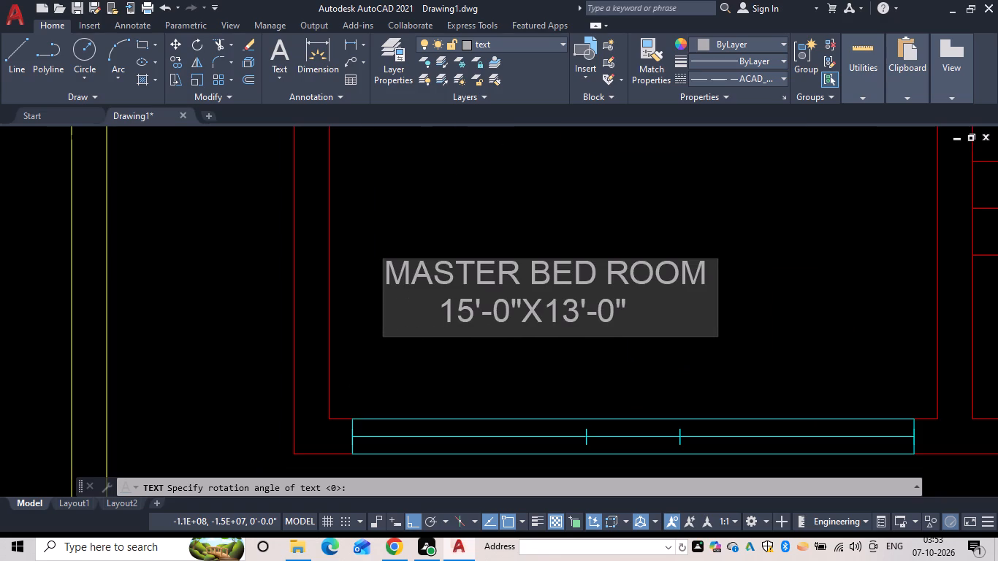
pyautogui.press('space')
pyautogui.click(690, 316)
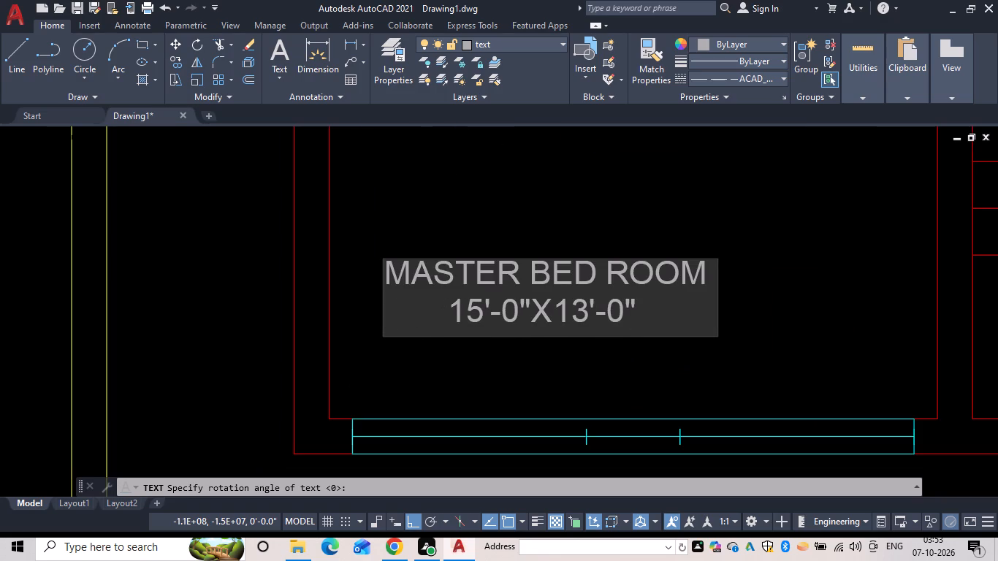
pyautogui.press('Return')
pyautogui.press('Return')
pyautogui.press('Escape')
# Rotate both lines of the MASTER BED ROOM label 90 degrees so they read vertically.
pyautogui.write('RO')
pyautogui.press('space')
pyautogui.moveTo(694, 333); pyautogui.dragTo(670, 333)
pyautogui.click(501, 202)
pyautogui.press('v')
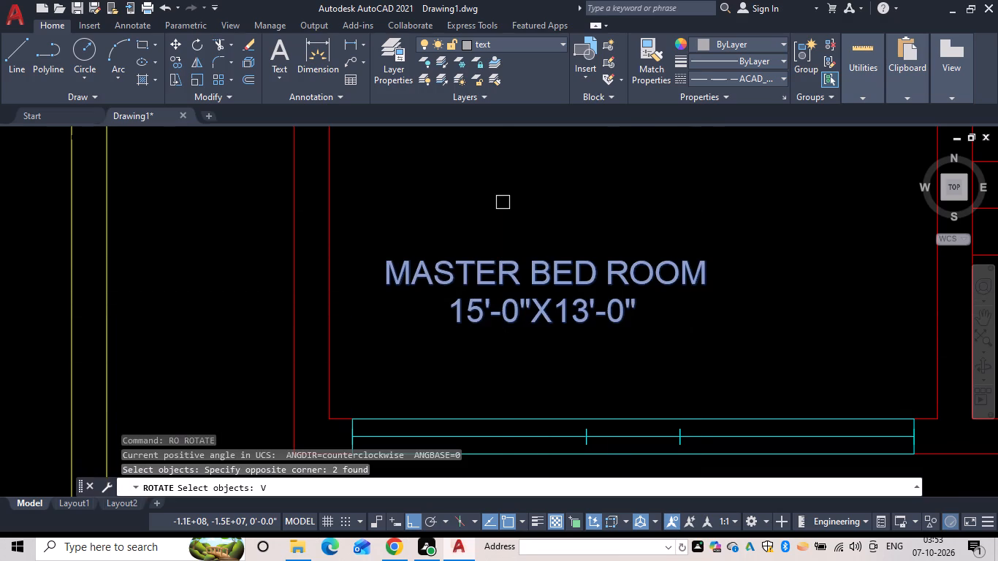
pyautogui.press('space')
pyautogui.scroll(-2, 550, 261)
pyautogui.middleClick(550, 262)
pyautogui.press('space')
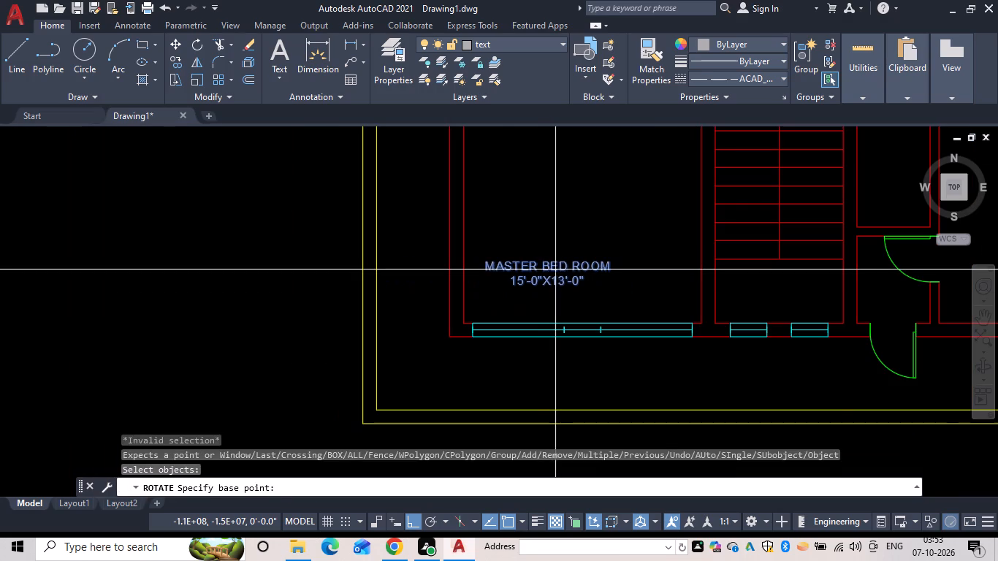
pyautogui.click(556, 269)
pyautogui.click(581, 185)
pyautogui.press('Escape')
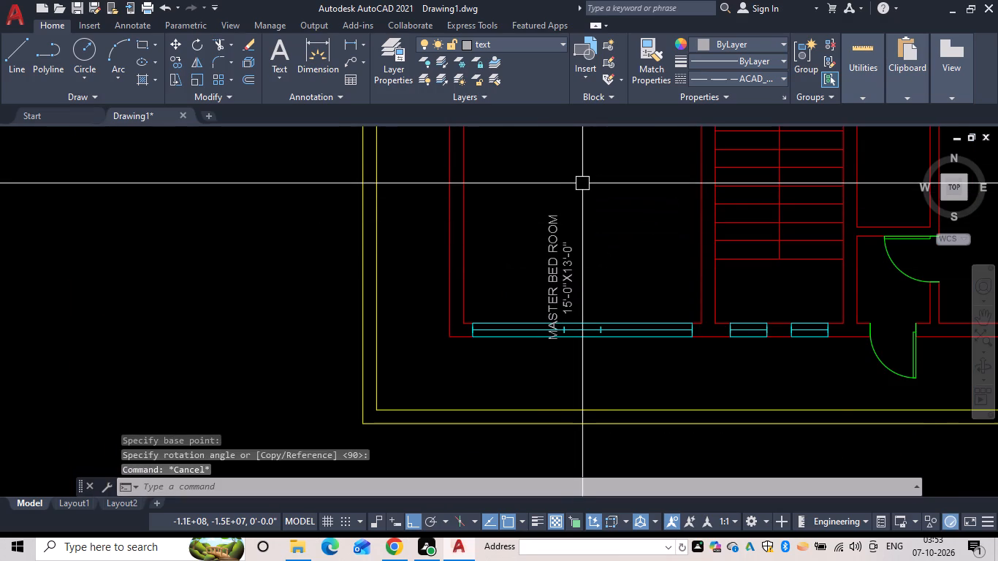
# Move the vertical MASTER BED ROOM label about 5'-3.5" upward, clear of the bottom window.
pyautogui.write('M')
pyautogui.press('space')
pyautogui.moveTo(607, 264); pyautogui.dragTo(582, 259)
pyautogui.click(534, 216)
pyautogui.press('space')
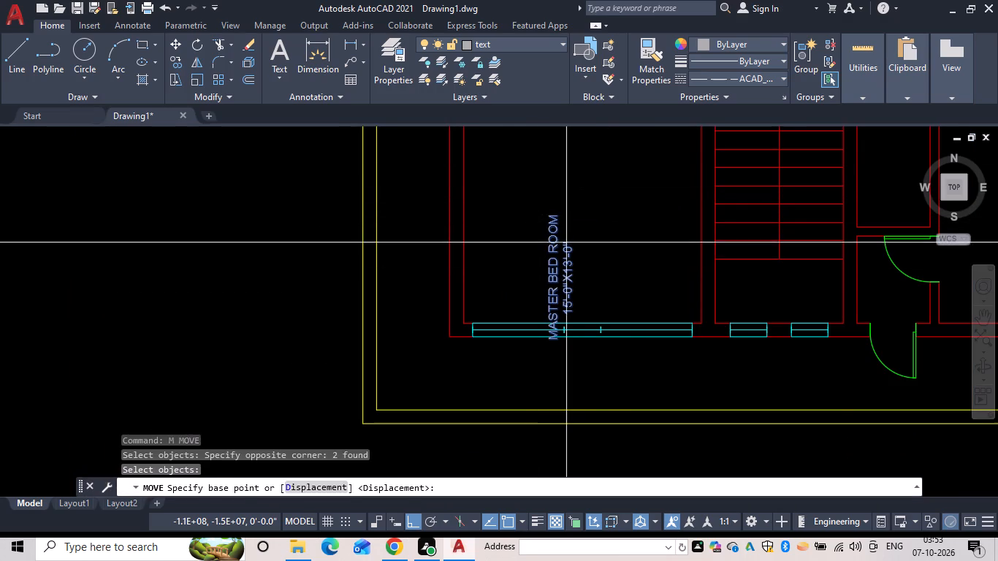
pyautogui.click(566, 243)
pyautogui.scroll(-2, 568, 191)
pyautogui.moveTo(568, 191); pyautogui.dragTo(579, 254, button='middle')
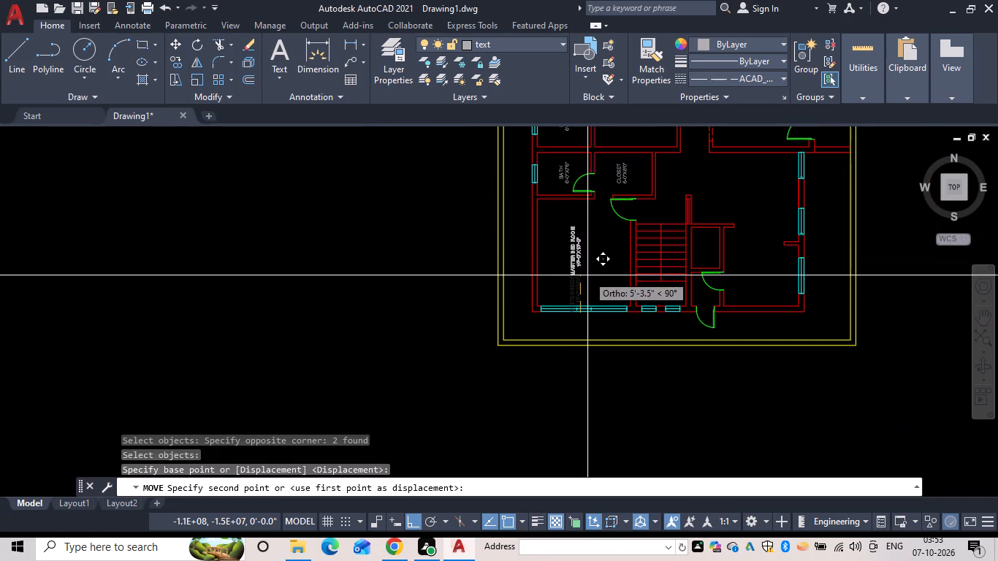
pyautogui.click(587, 272)
pyautogui.scroll(1, 590, 275)
pyautogui.moveTo(590, 275); pyautogui.dragTo(595, 291, button='middle')
pyautogui.press('Escape')
pyautogui.scroll(1, 595, 291)
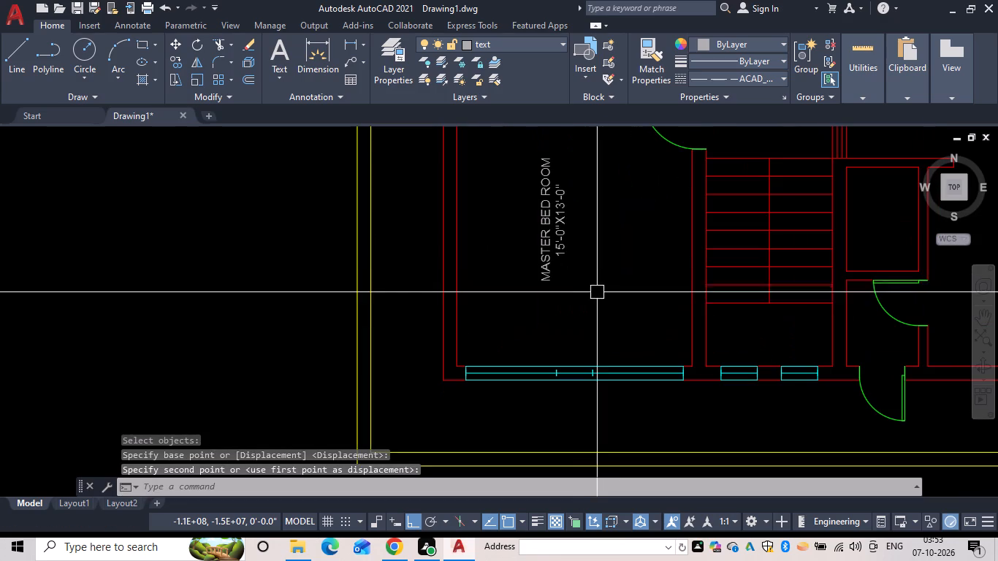
# Move both lines of the MASTER BED ROOM label down about 1'-1" within the room.
pyautogui.press('space')
pyautogui.moveTo(609, 304); pyautogui.dragTo(589, 282)
pyautogui.click(538, 193)
pyautogui.press('space')
pyautogui.click(556, 228)
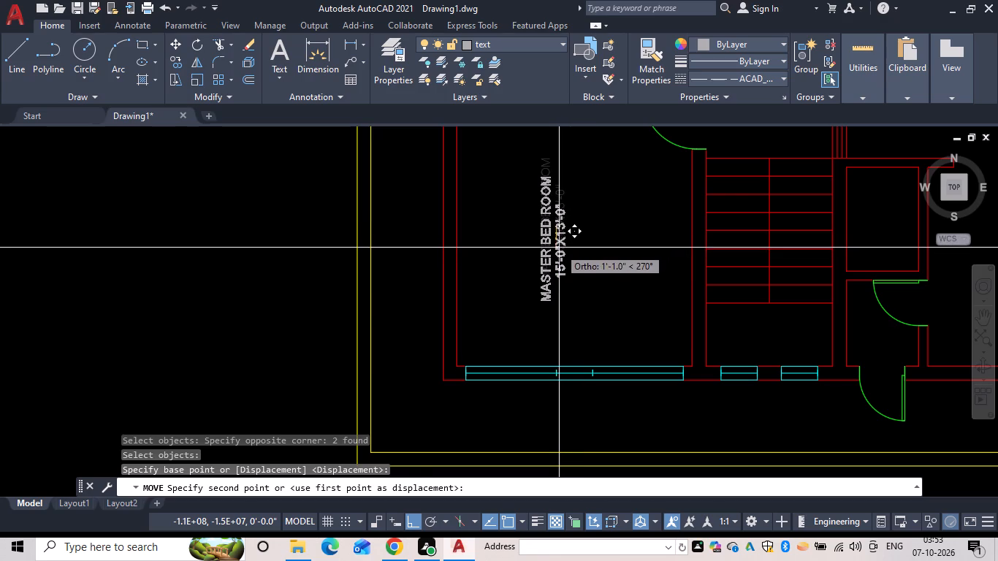
pyautogui.click(559, 248)
# Shift the MASTER BED ROOM label about 7" horizontally towards the staircase to centre it in the room.
pyautogui.moveTo(592, 305); pyautogui.dragTo(580, 300)
pyautogui.click(530, 234)
pyautogui.press('space')
pyautogui.click(540, 243)
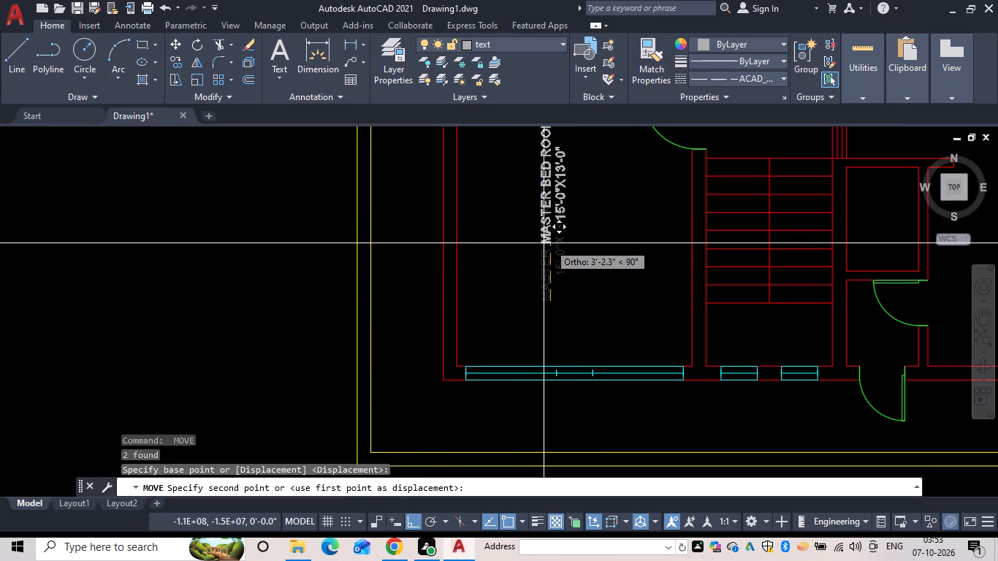
pyautogui.click(562, 311)
pyautogui.scroll(-1, 614, 290)
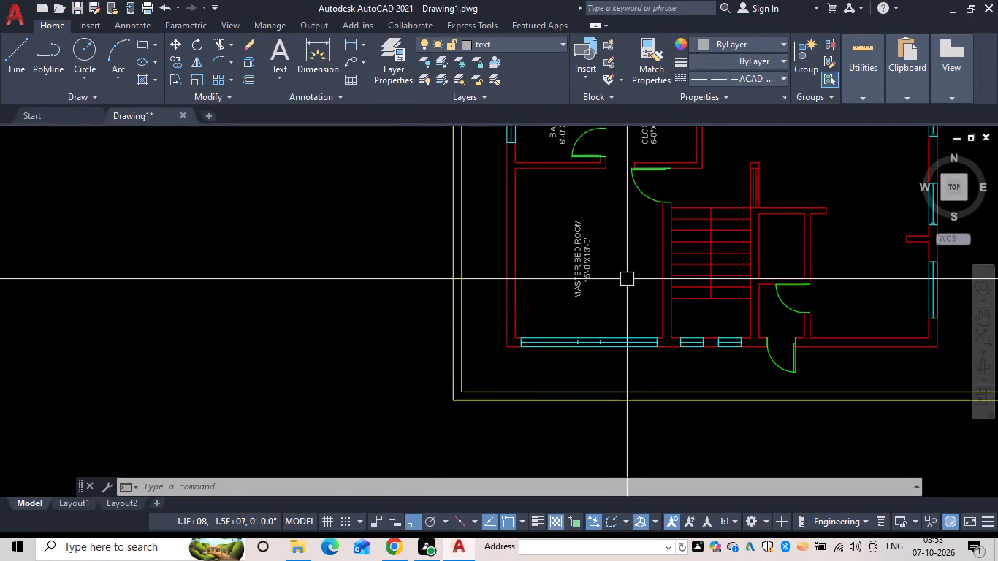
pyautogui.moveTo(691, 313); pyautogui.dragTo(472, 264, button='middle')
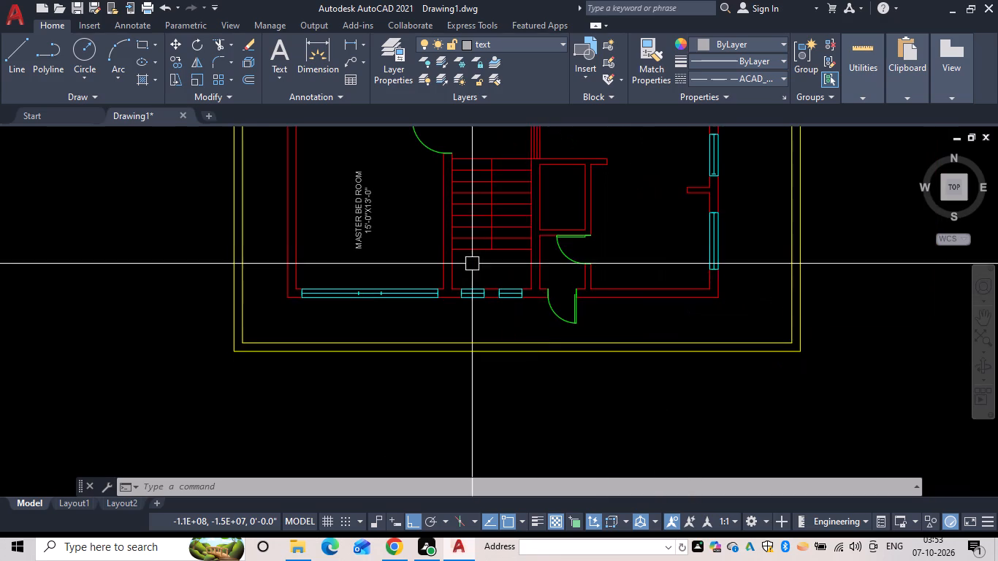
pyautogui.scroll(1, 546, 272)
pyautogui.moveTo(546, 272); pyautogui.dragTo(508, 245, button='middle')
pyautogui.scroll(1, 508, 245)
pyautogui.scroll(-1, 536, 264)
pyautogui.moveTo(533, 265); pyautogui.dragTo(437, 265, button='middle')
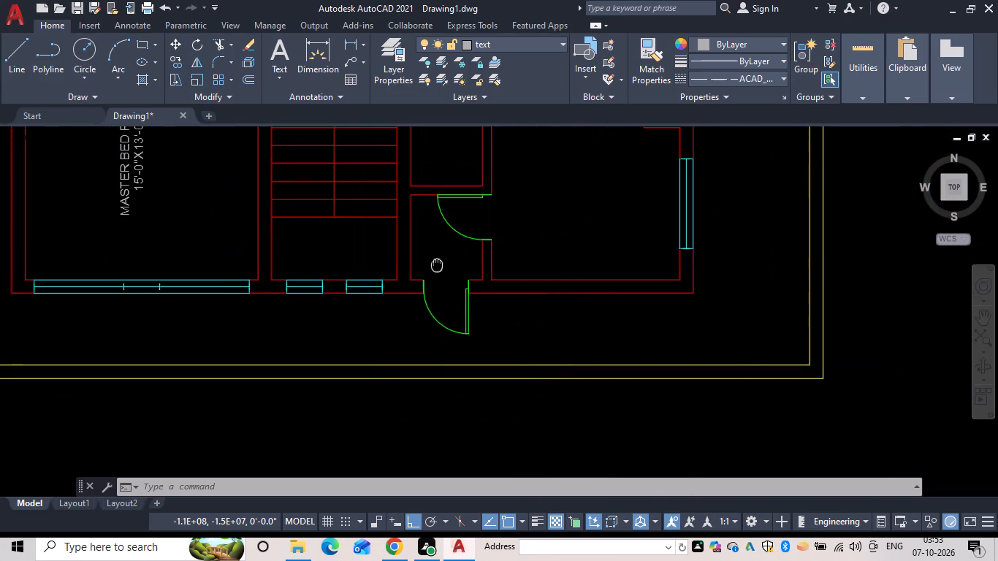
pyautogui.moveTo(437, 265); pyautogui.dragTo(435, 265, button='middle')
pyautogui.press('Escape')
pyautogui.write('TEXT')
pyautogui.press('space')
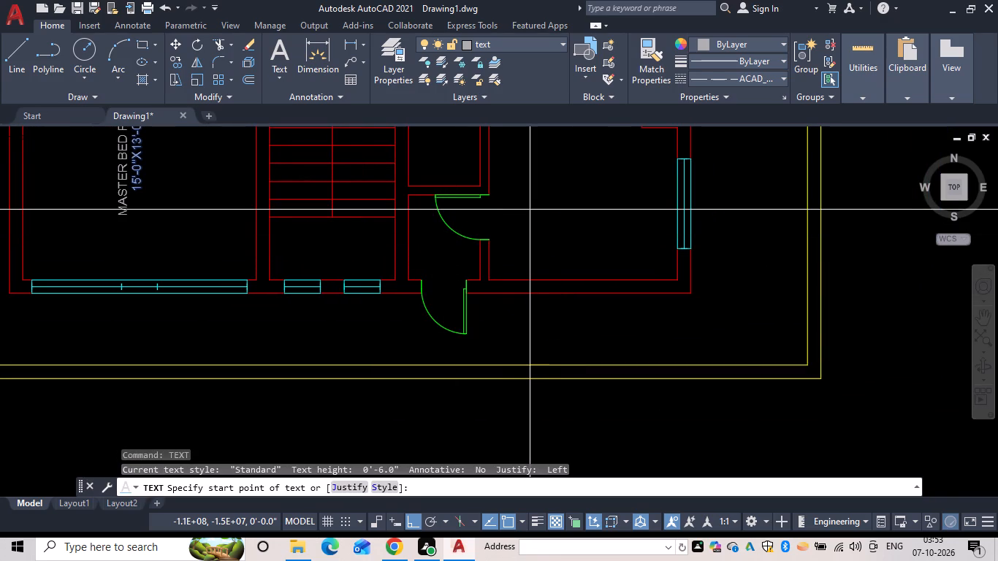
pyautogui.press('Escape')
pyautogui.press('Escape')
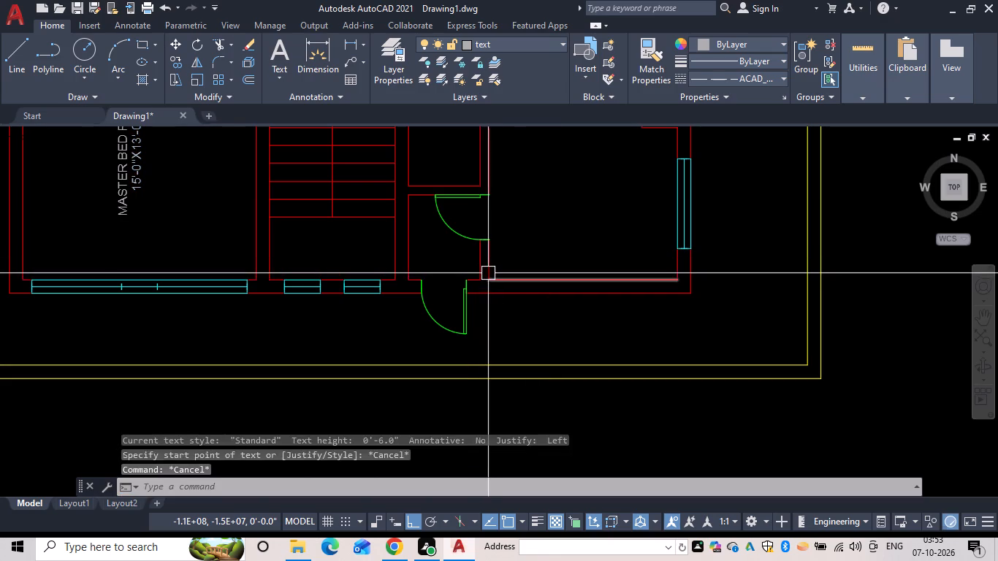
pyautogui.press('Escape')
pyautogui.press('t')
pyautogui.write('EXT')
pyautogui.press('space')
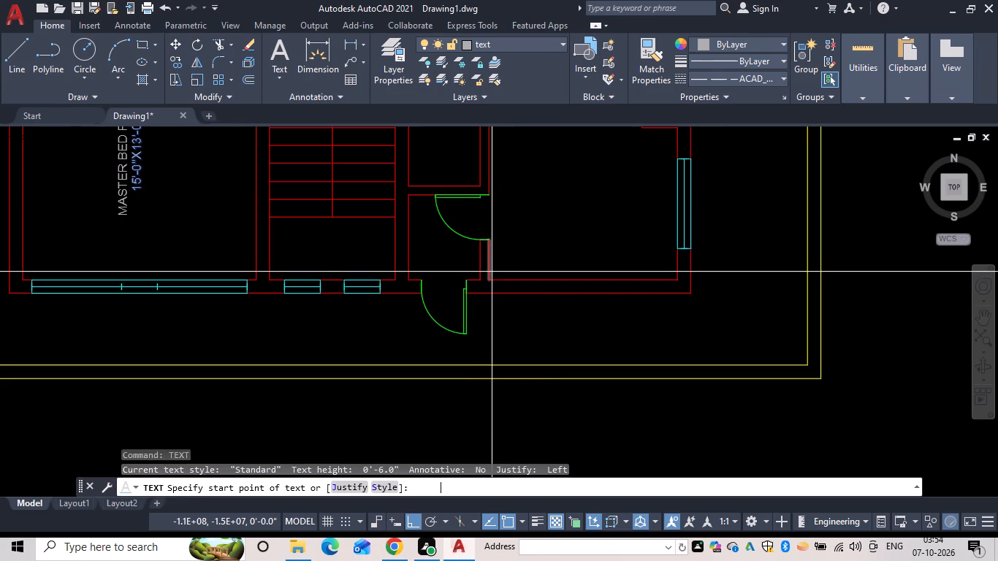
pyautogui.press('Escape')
# Start a horizontal text label 4 inches high reading WASH in the open room beside the wash room's door.
pyautogui.write('TEXT')
pyautogui.press('space')
pyautogui.click(517, 219)
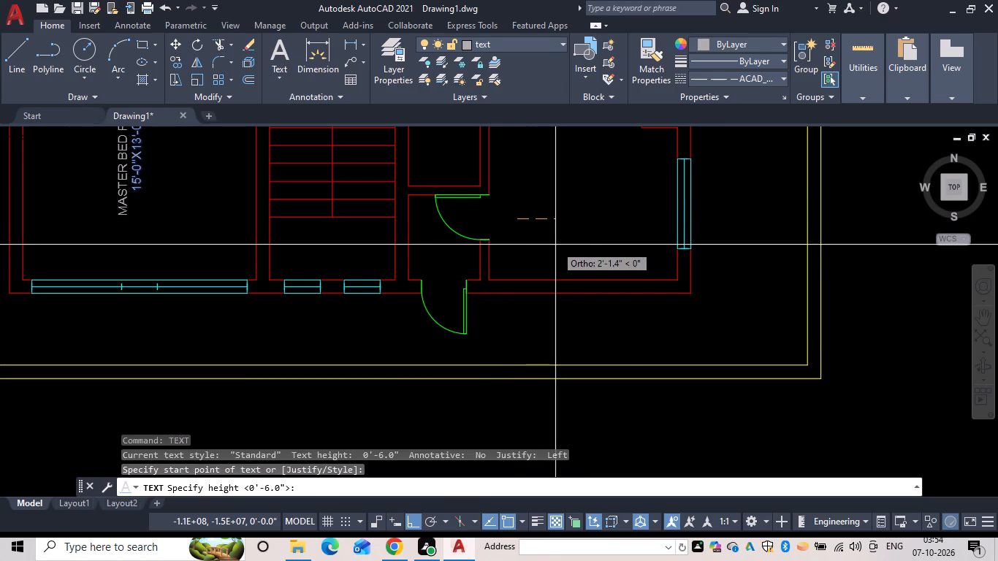
pyautogui.write('4')
pyautogui.press('space')
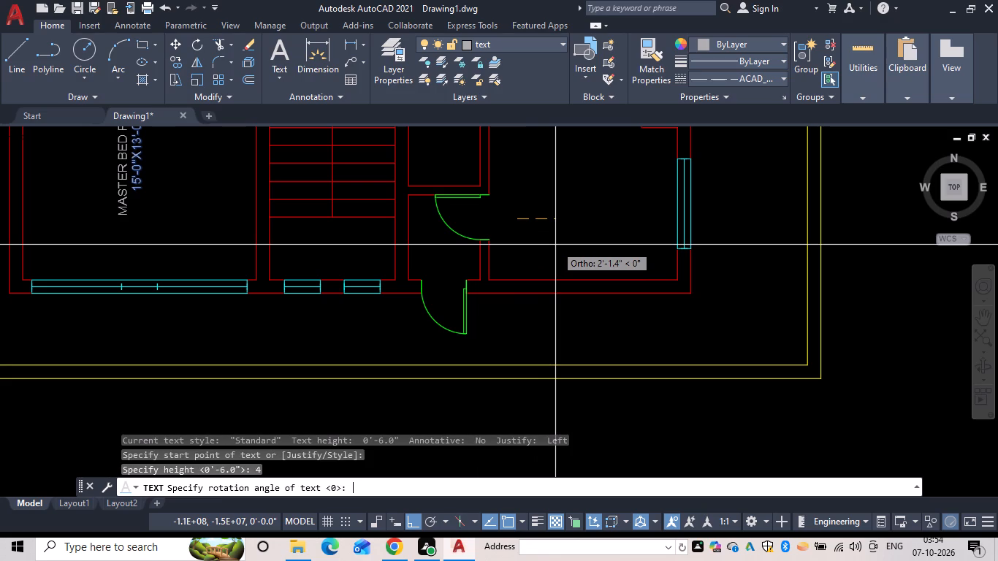
pyautogui.press('space')
pyautogui.write('WA')
pyautogui.press('h')
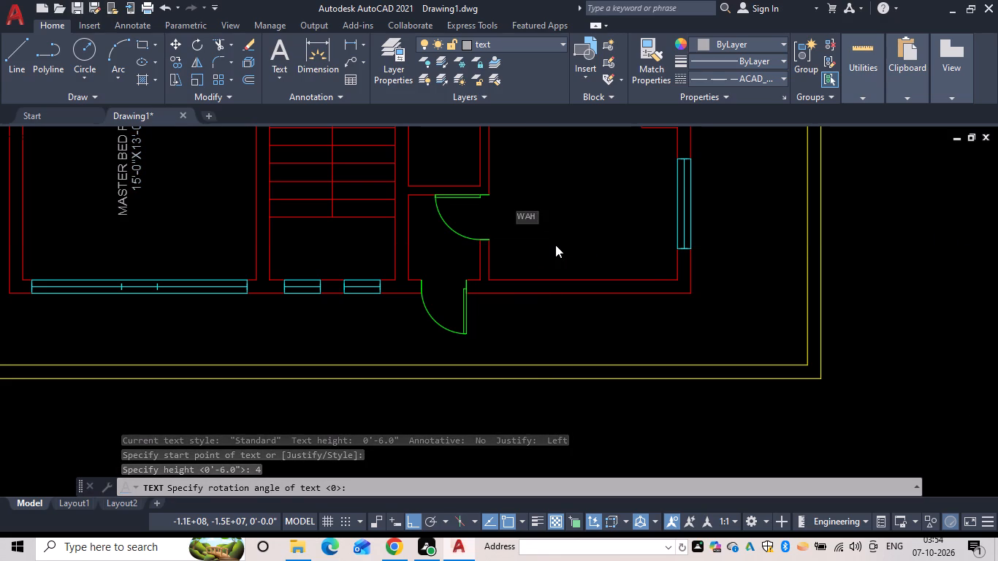
pyautogui.press('BackSpace')
pyautogui.write('SH')
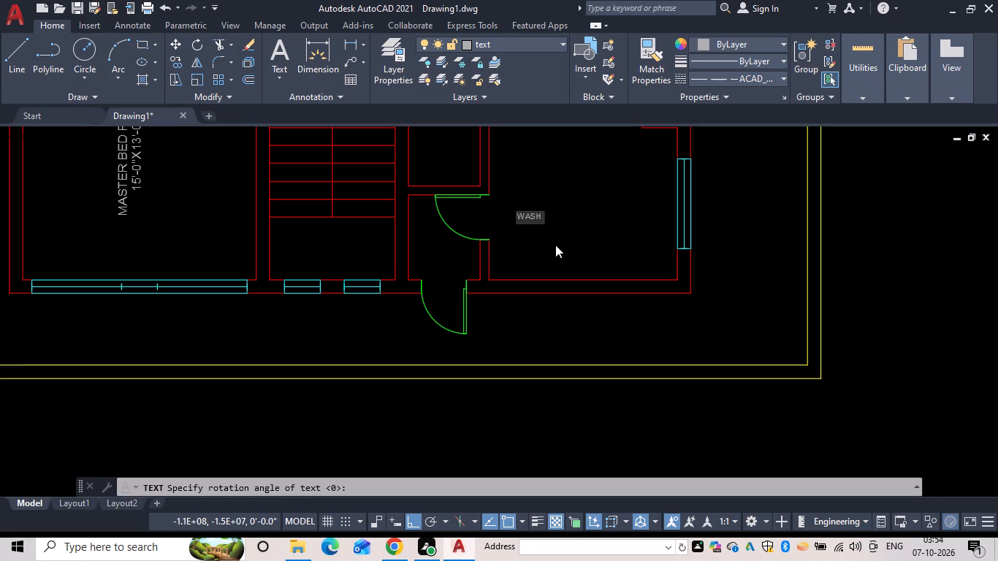
pyautogui.press('space')
pyautogui.press('BackSpace')
# Add a second text line below WASH reading 4'-9"X4'-0".
pyautogui.press('Return')
pyautogui.write("4'9'")
pyautogui.press('BackSpace')
pyautogui.press('BackSpace')
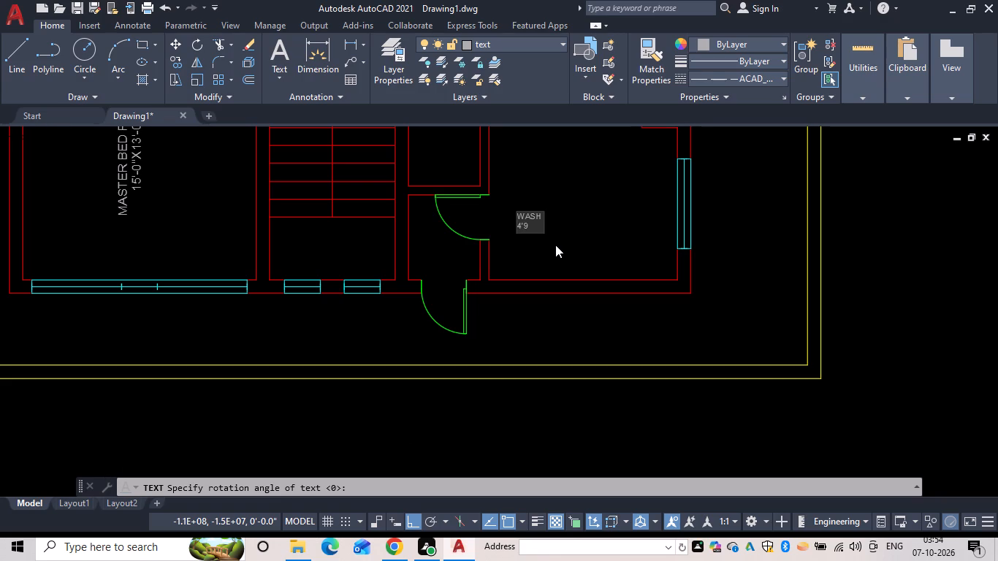
pyautogui.write('-9"')
pyautogui.press('x')
pyautogui.write('4\'-0"')
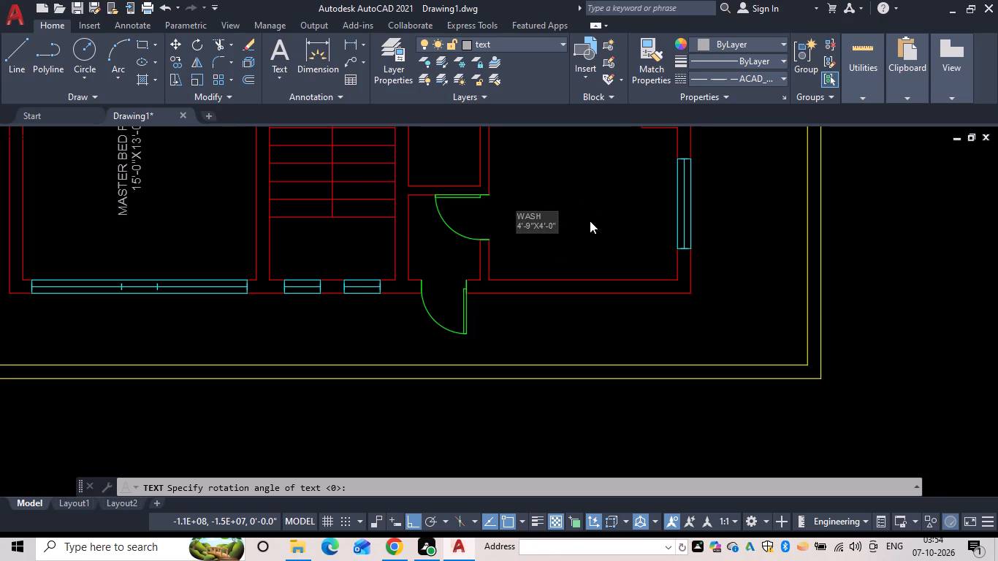
# Indent the WASH line with two leading spaces to centre it over its dimensions, and finish the text.
pyautogui.scroll(3, 504, 219)
pyautogui.click(552, 218)
pyautogui.press('space')
pyautogui.press('space')
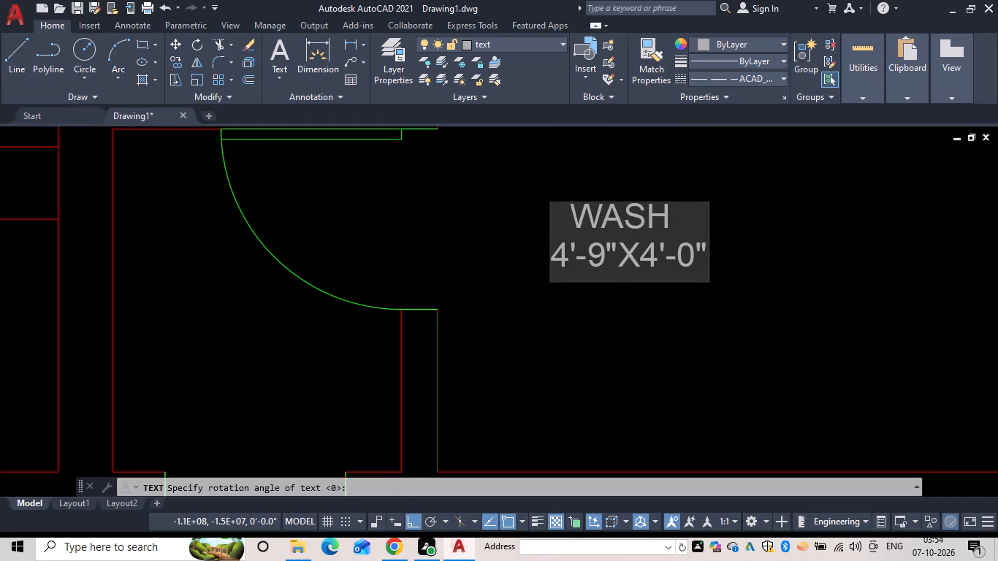
pyautogui.click(707, 261)
pyautogui.press('Return')
pyautogui.press('Return')
pyautogui.scroll(-3, 745, 287)
pyautogui.middleClick(745, 287)
pyautogui.press('Escape')
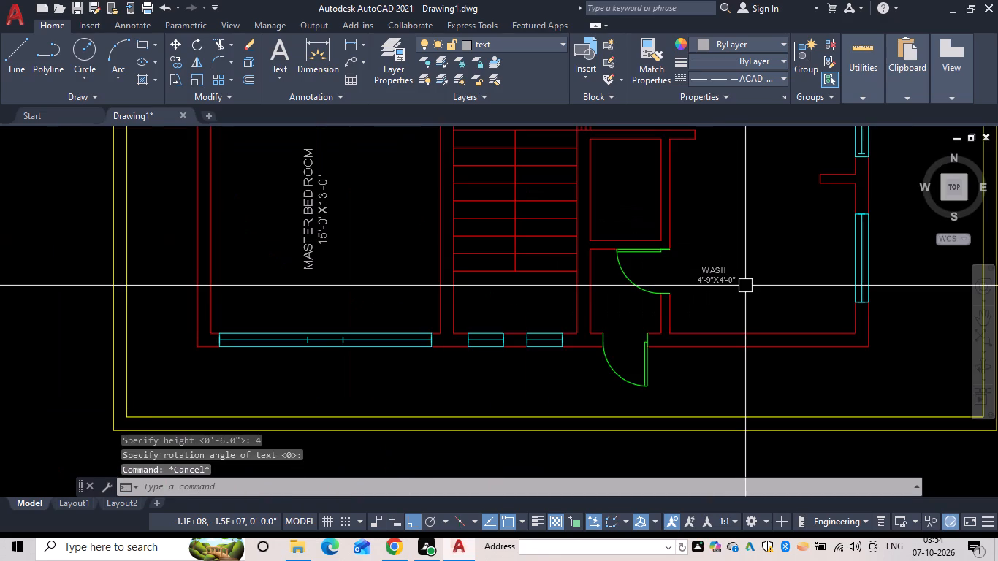
# Rotate both lines of the WASH label 90 degrees so they read vertically.
pyautogui.press('r')
pyautogui.write('O')
pyautogui.press('space')
pyautogui.click(745, 290)
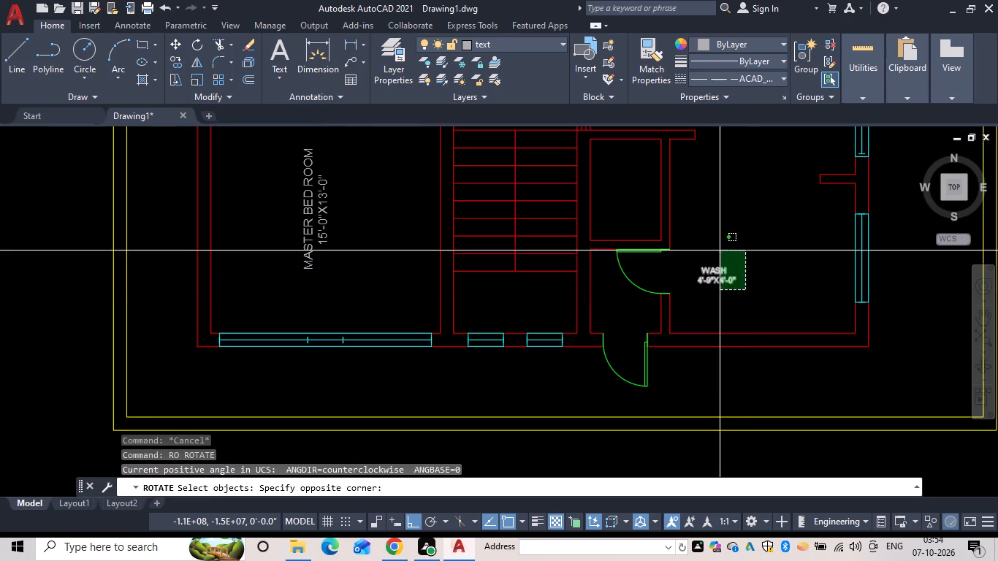
pyautogui.moveTo(718, 248); pyautogui.dragTo(717, 261)
pyautogui.press('space')
pyautogui.click(717, 281)
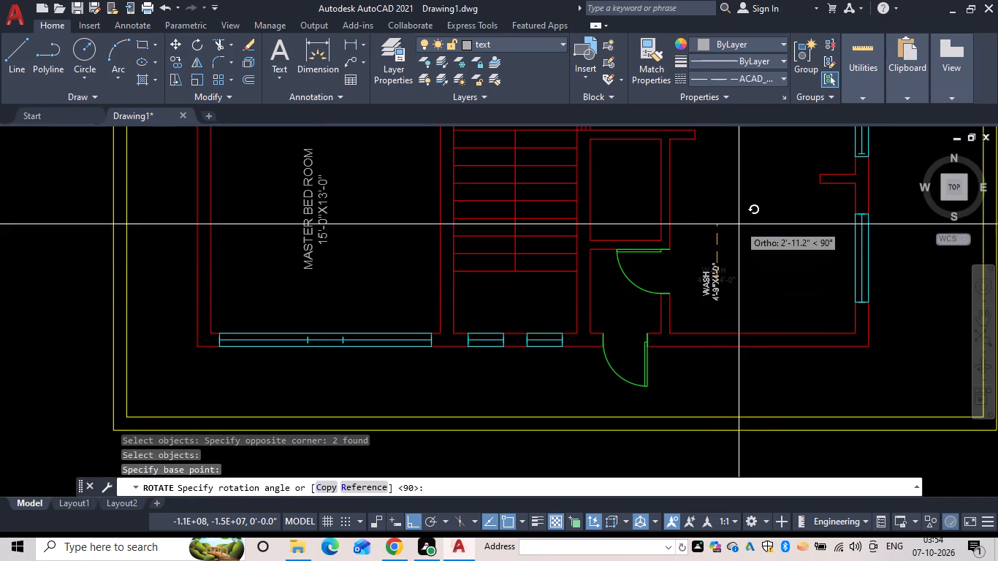
pyautogui.click(722, 195)
pyautogui.press('Escape')
# Move the vertical WASH label horizontally into the small room between the staircase and the open room.
pyautogui.press('m')
pyautogui.press('space')
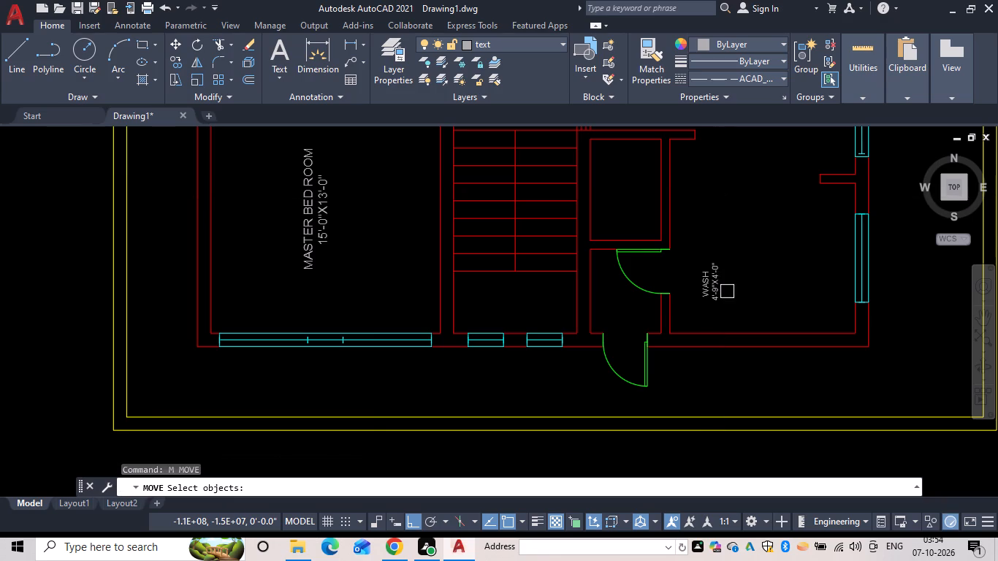
pyautogui.moveTo(734, 309); pyautogui.dragTo(715, 301)
pyautogui.click(701, 268)
pyautogui.press('space')
pyautogui.scroll(2, 716, 292)
pyautogui.moveTo(704, 283); pyautogui.dragTo(690, 286)
pyautogui.click(454, 330)
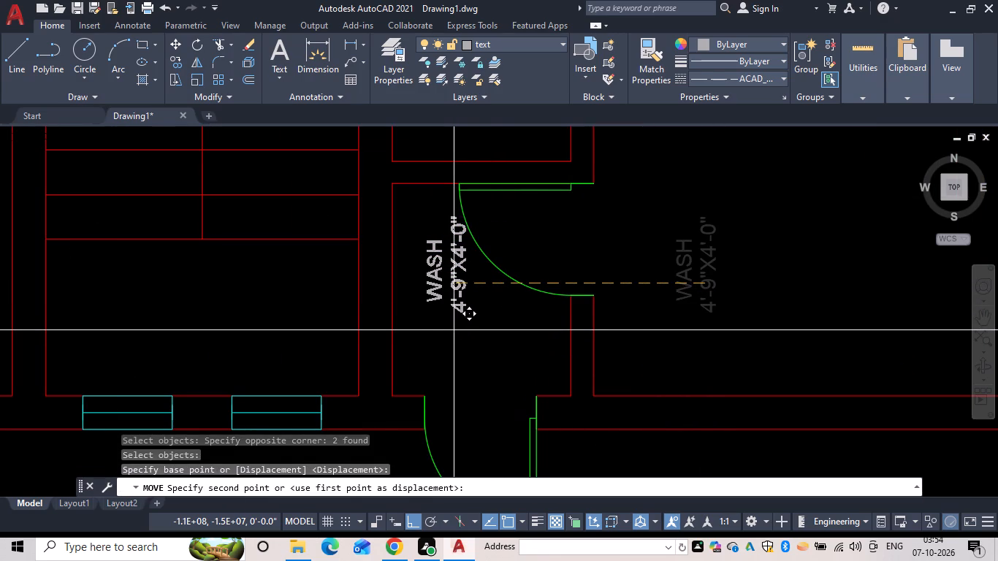
pyautogui.press('Escape')
# Move both lines of the WASH label down about 1'-2.5" within the small room.
pyautogui.press('m')
pyautogui.press('space')
pyautogui.moveTo(481, 340); pyautogui.dragTo(443, 300)
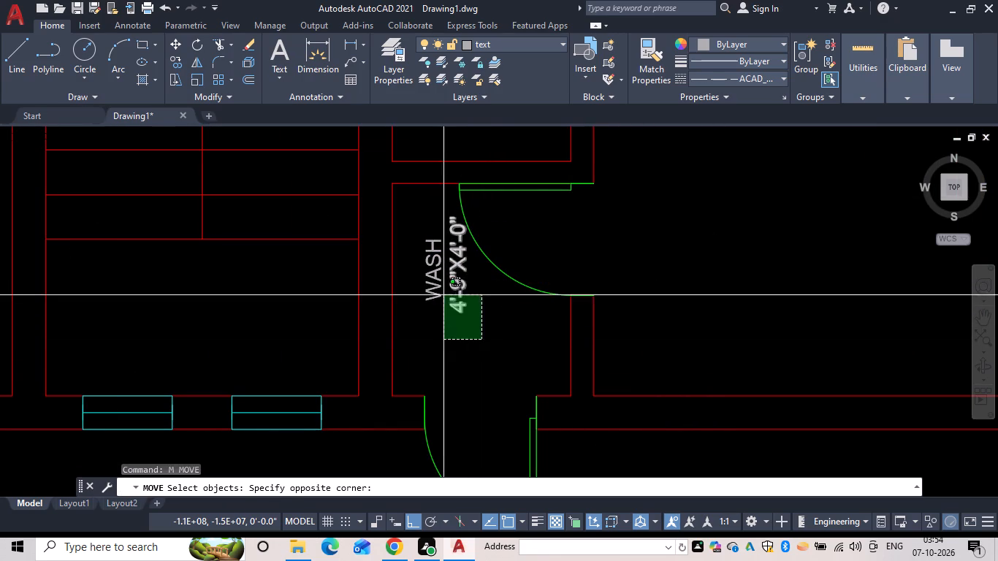
pyautogui.click(442, 290)
pyautogui.moveTo(462, 337); pyautogui.dragTo(446, 322)
pyautogui.click(428, 273)
pyautogui.press('space')
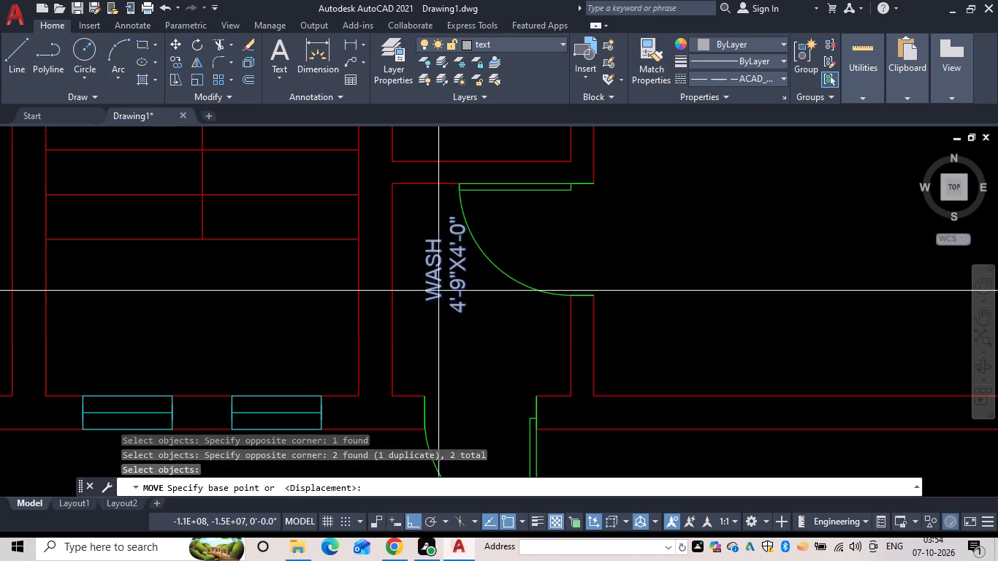
pyautogui.click(440, 291)
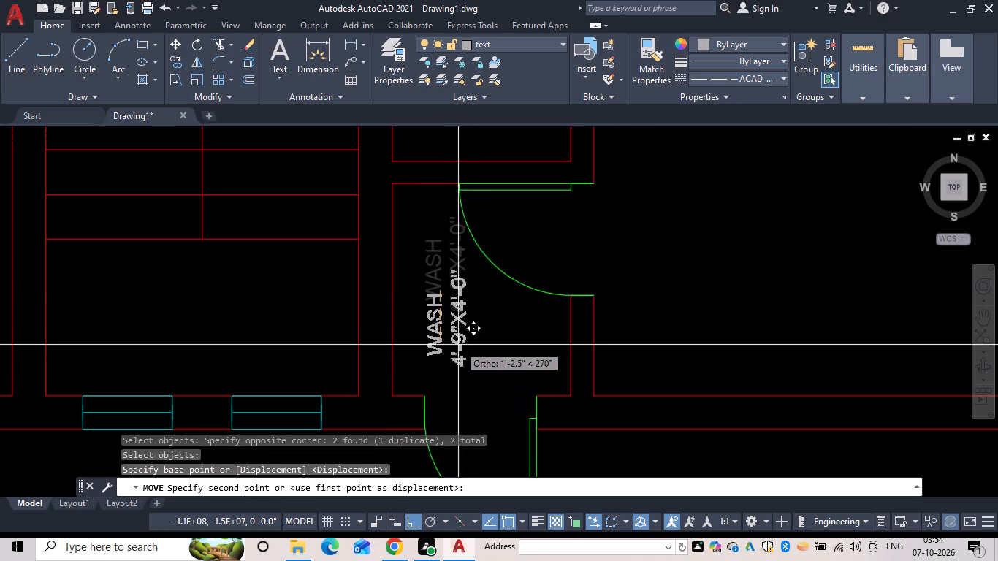
pyautogui.click(458, 345)
# Shift the WASH label slightly away from the staircase wall to centre it across the room.
pyautogui.press('space')
pyautogui.moveTo(498, 366); pyautogui.dragTo(480, 357)
pyautogui.click(425, 304)
pyautogui.press('space')
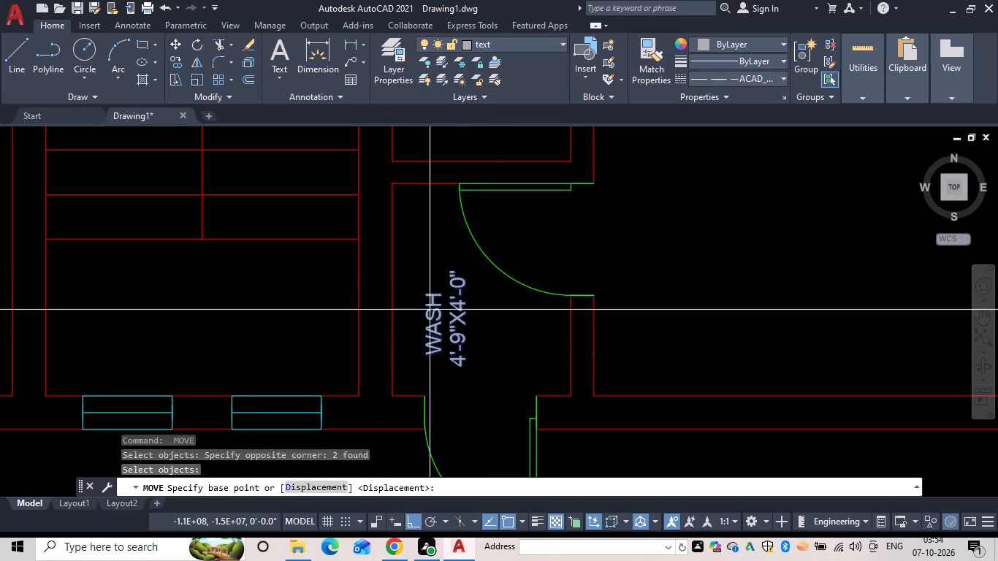
pyautogui.moveTo(442, 322); pyautogui.dragTo(452, 326)
pyautogui.click(467, 337)
pyautogui.press('Escape')
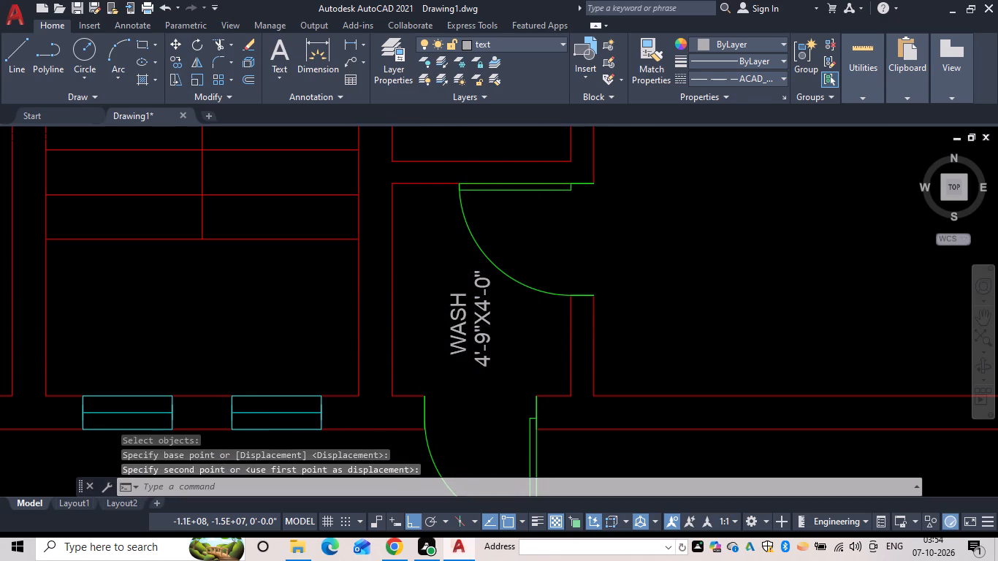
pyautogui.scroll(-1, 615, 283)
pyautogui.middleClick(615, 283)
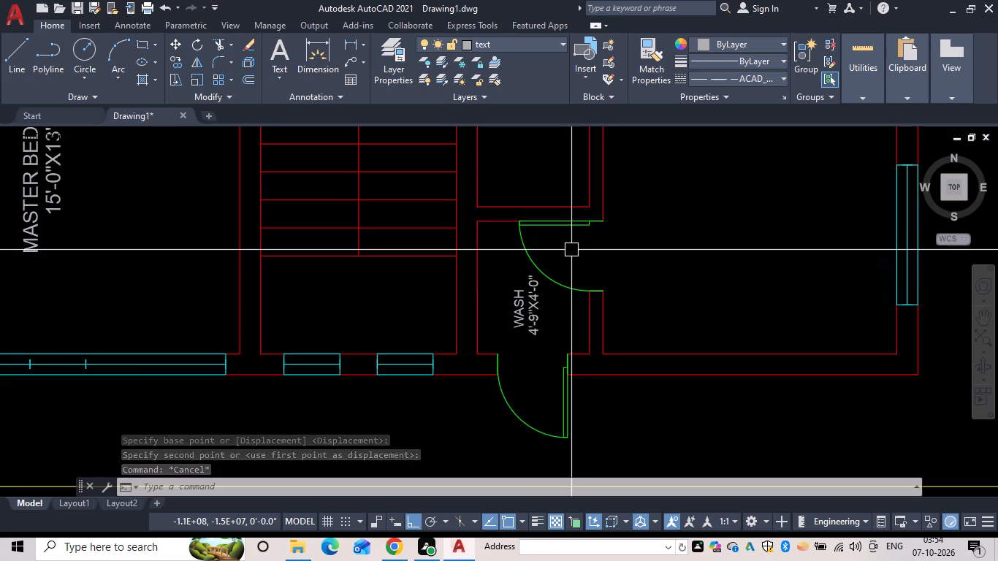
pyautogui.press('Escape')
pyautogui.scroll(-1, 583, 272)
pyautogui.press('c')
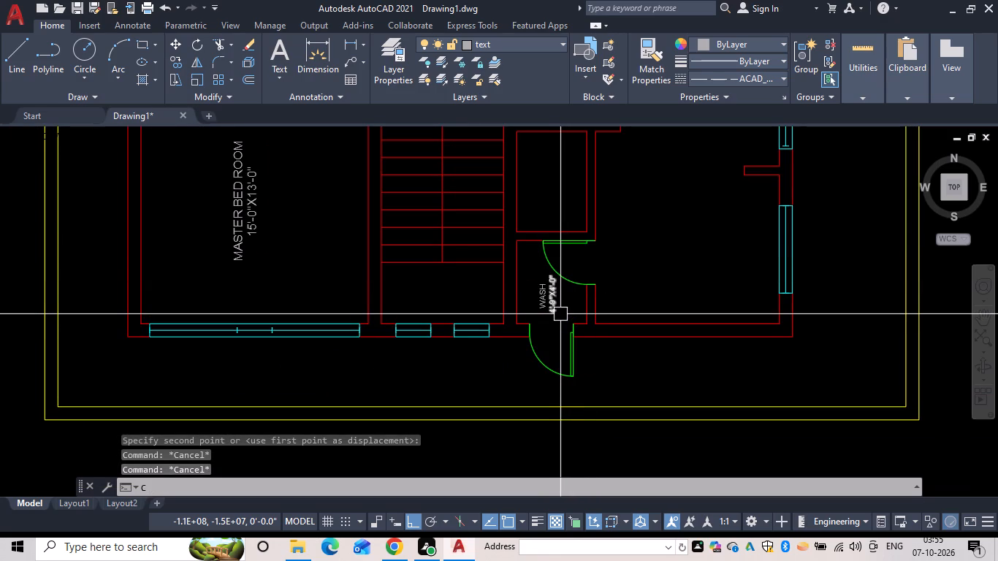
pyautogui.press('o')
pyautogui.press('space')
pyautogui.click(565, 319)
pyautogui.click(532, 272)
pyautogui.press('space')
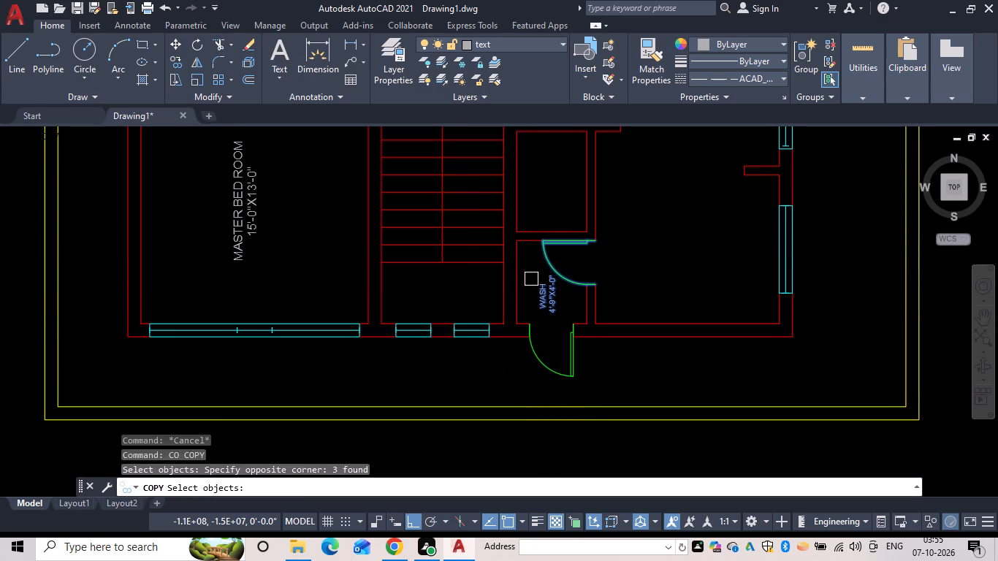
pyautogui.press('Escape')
# Copy both lines of the WASH label straight up into the small room directly above.
pyautogui.press('space')
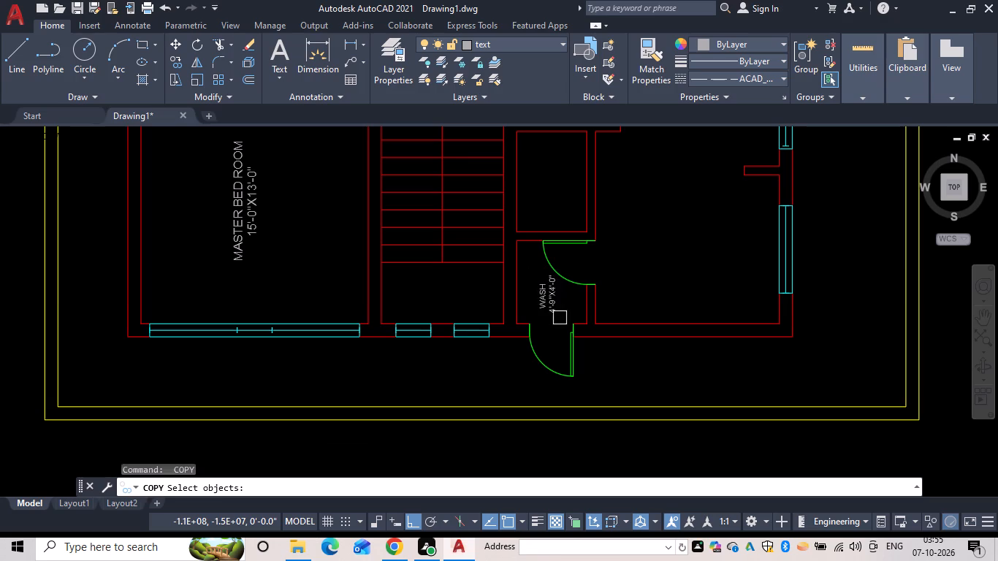
pyautogui.moveTo(565, 321); pyautogui.dragTo(547, 317)
pyautogui.click(535, 300)
pyautogui.press('space')
pyautogui.moveTo(546, 303); pyautogui.dragTo(550, 291)
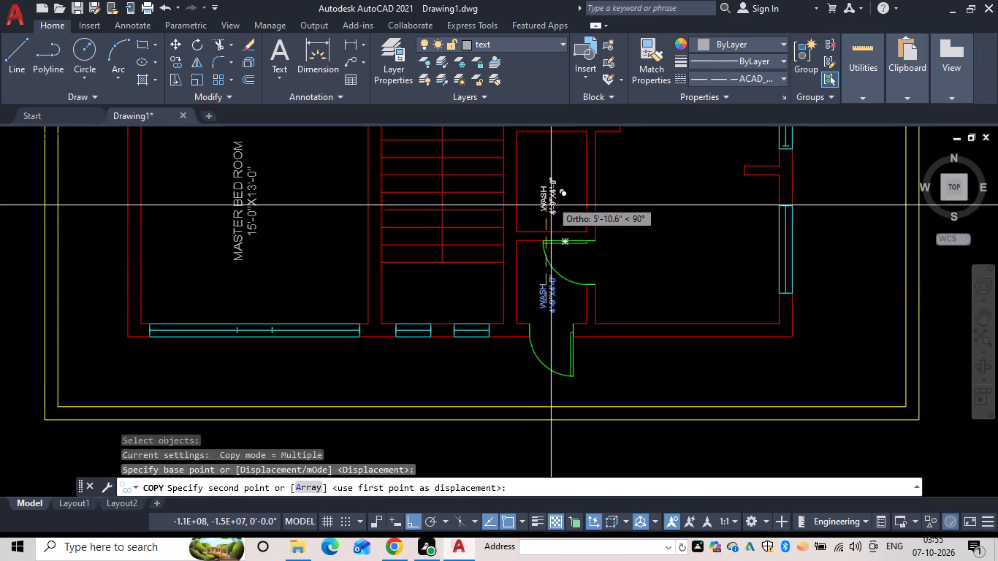
pyautogui.click(551, 188)
pyautogui.press('Escape')
# Change the copied WASH text in the upper small room to STORE.
pyautogui.scroll(3, 551, 194)
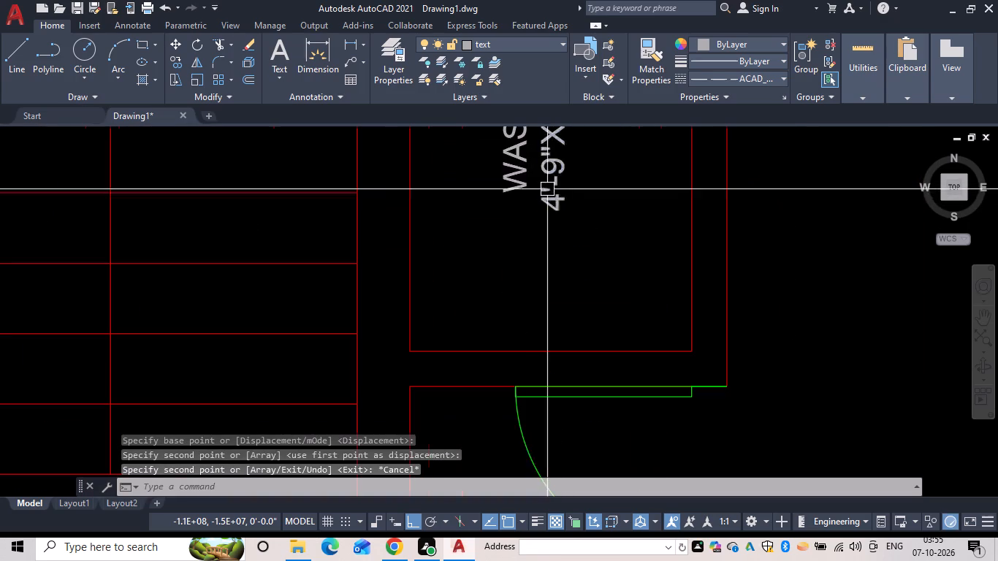
pyautogui.press('Escape')
pyautogui.doubleClick(517, 178)
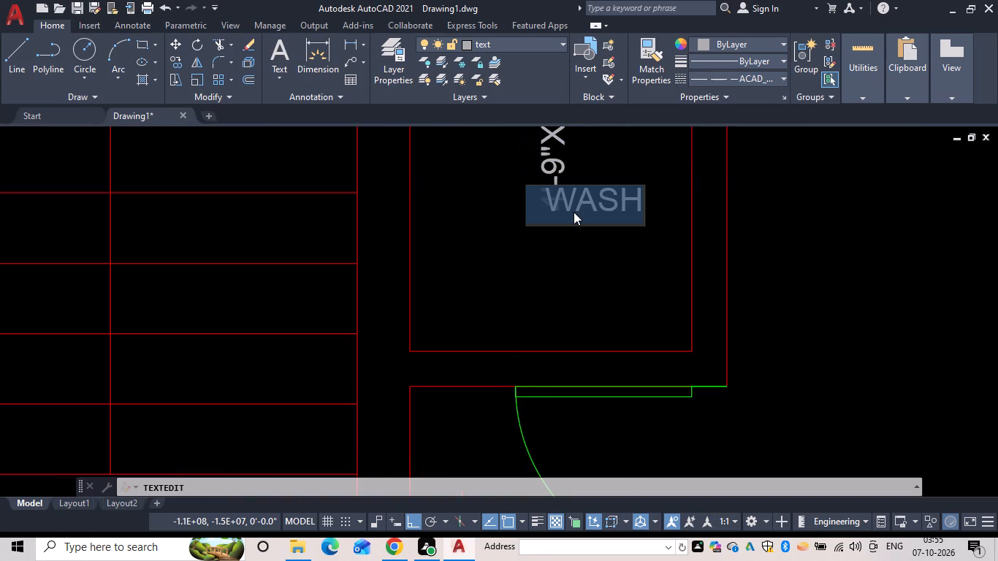
pyautogui.press('BackSpace')
pyautogui.write('STORE')
pyautogui.press('Return')
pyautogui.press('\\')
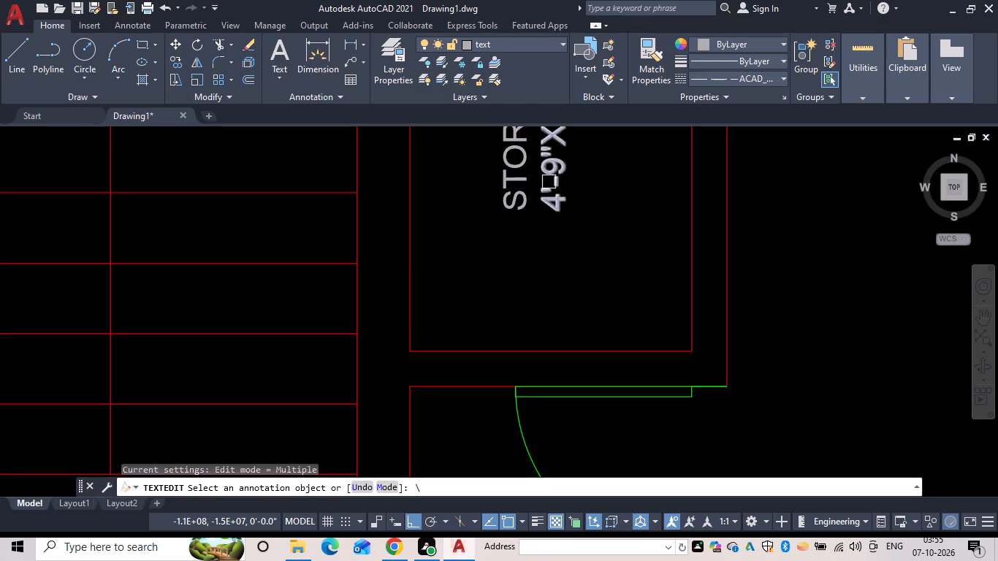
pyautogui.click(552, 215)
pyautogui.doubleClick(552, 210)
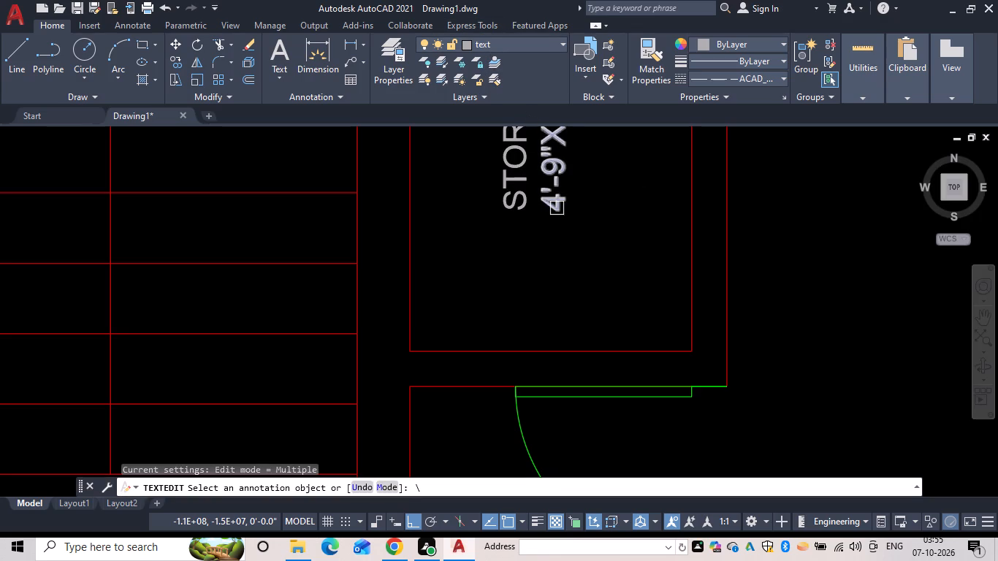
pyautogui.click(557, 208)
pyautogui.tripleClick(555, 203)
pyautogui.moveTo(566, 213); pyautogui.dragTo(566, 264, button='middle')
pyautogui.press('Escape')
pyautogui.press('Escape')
# Change the dimensions line beneath STORE to 5'-9"X4'-0".
pyautogui.scroll(-2, 560, 212)
pyautogui.moveTo(560, 212); pyautogui.dragTo(552, 251, button='middle')
pyautogui.scroll(3, 552, 253)
pyautogui.press('Escape')
pyautogui.doubleClick(544, 291)
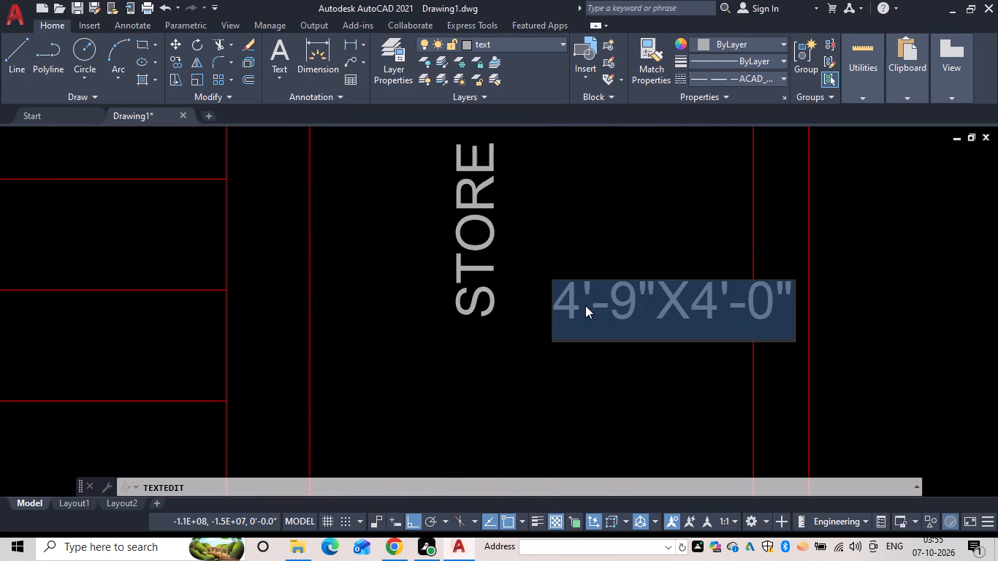
pyautogui.click(584, 305)
pyautogui.press('BackSpace')
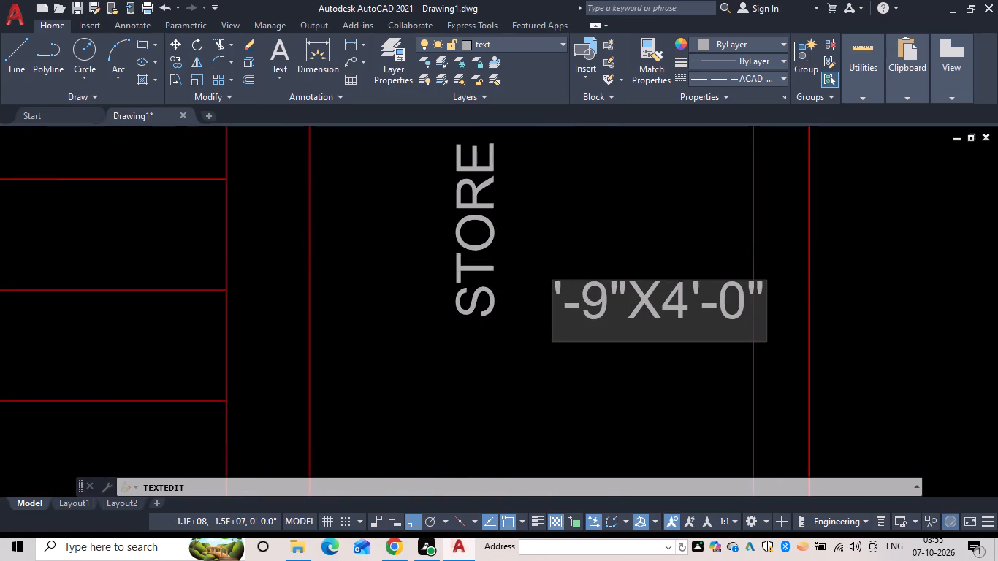
pyautogui.press('5')
pyautogui.press('Return')
pyautogui.scroll(-1, 801, 256)
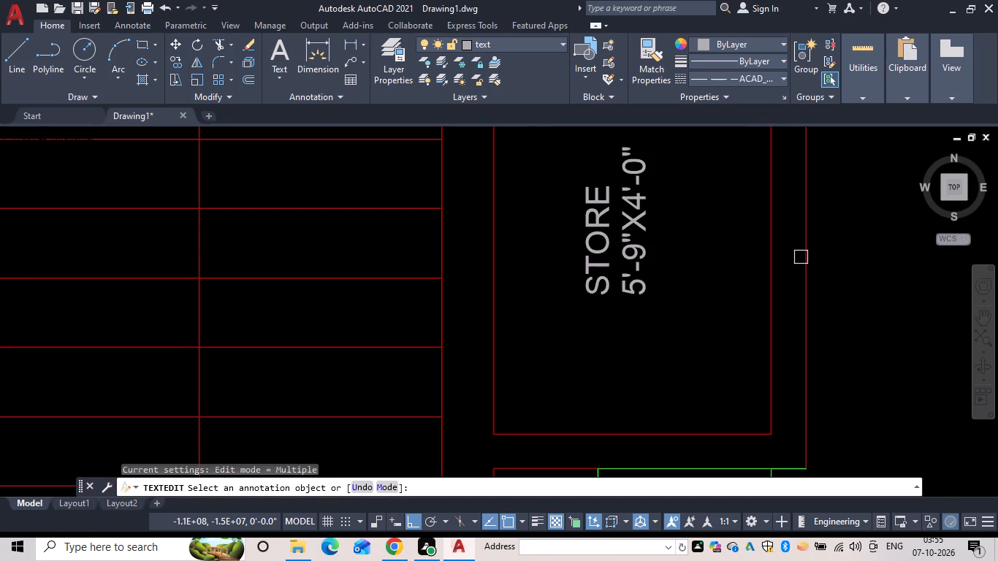
# Insert a leading space before STORE to centre it along its dimensions line.
pyautogui.doubleClick(592, 274)
pyautogui.click(609, 294)
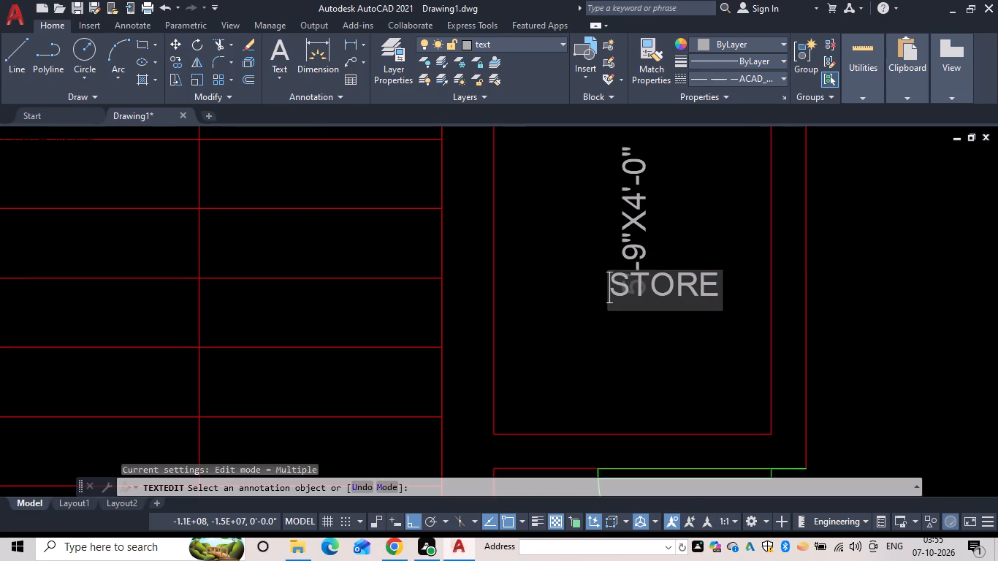
pyautogui.press('space')
pyautogui.press('Return')
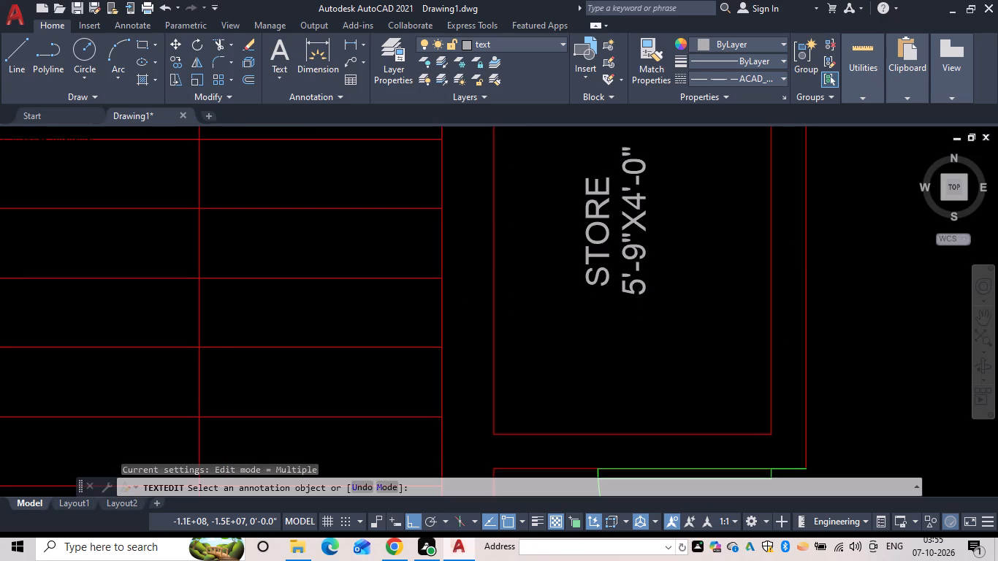
# Add another leading space before STORE to shift it further along its dimensions line.
pyautogui.doubleClick(589, 278)
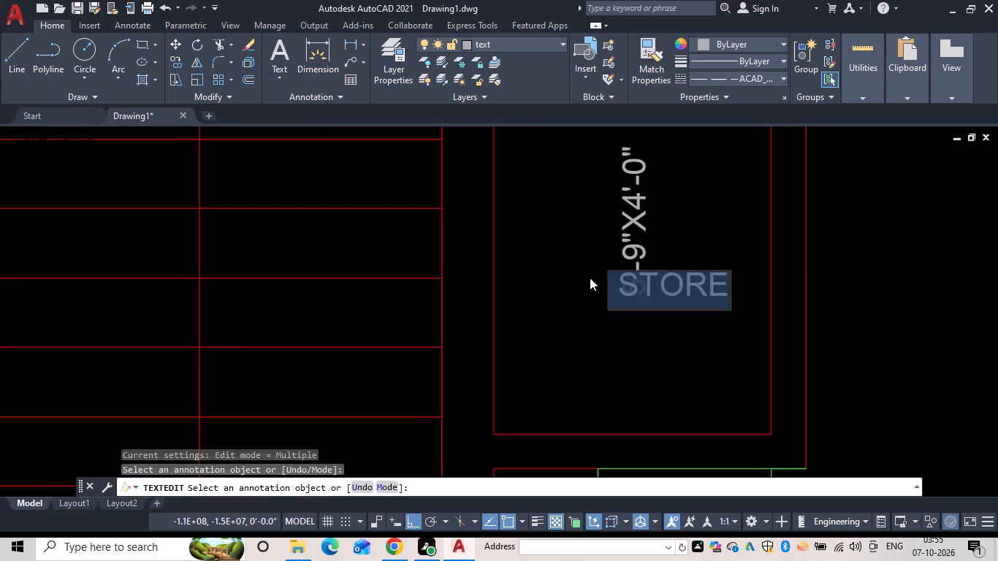
pyautogui.press('space')
pyautogui.press('space')
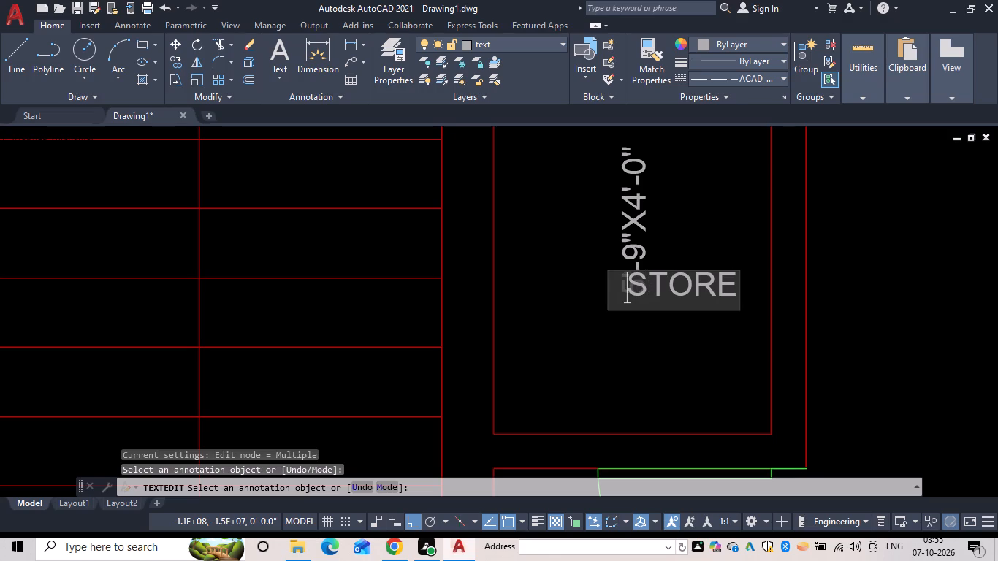
pyautogui.press('Return')
pyautogui.press('Escape')
# Write KITCHEN as single-line text 6 inches high in the open room to the right of the wash room.
pyautogui.scroll(-1, 712, 302)
pyautogui.moveTo(712, 302); pyautogui.dragTo(711, 277, button='middle')
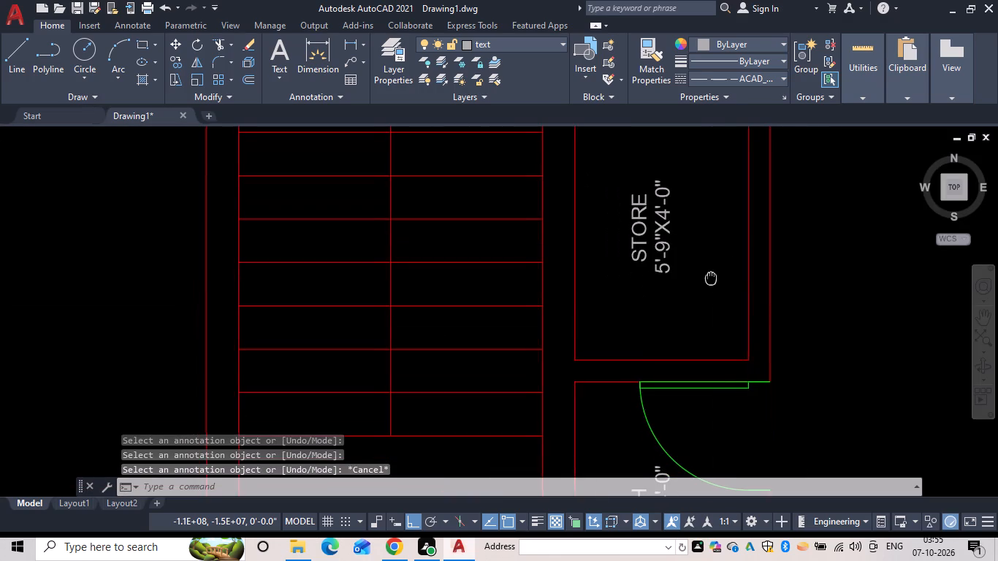
pyautogui.moveTo(711, 277); pyautogui.dragTo(714, 278, button='middle')
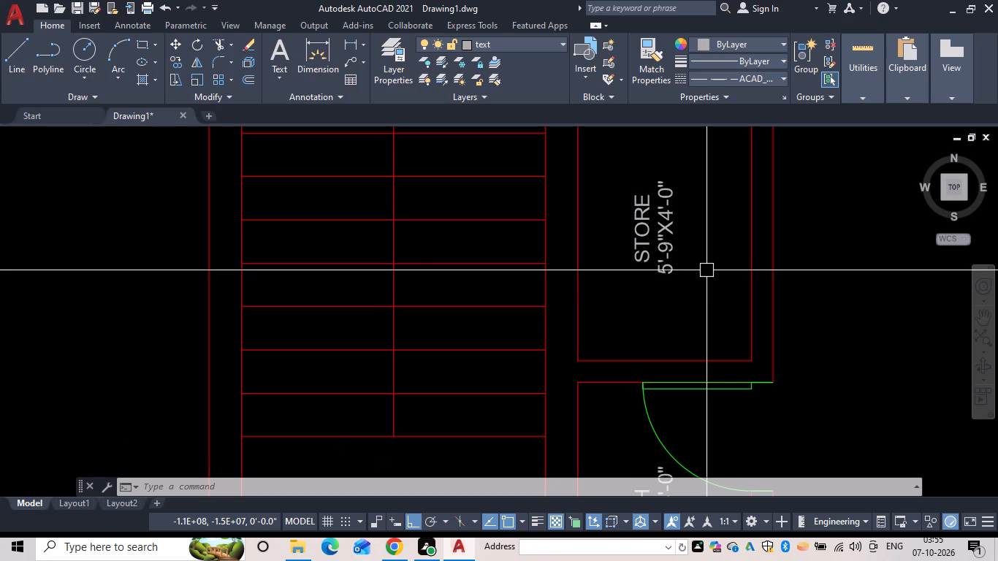
pyautogui.scroll(-3, 730, 251)
pyautogui.moveTo(732, 253); pyautogui.dragTo(668, 240, button='middle')
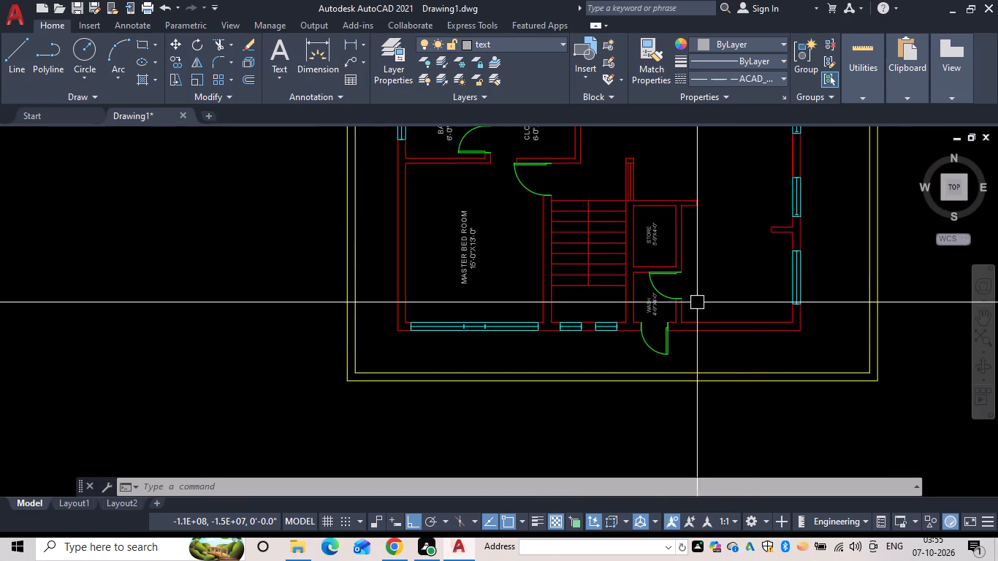
pyautogui.moveTo(712, 299); pyautogui.dragTo(595, 278, button='middle')
pyautogui.scroll(1, 609, 278)
pyautogui.press('Escape')
pyautogui.press('t')
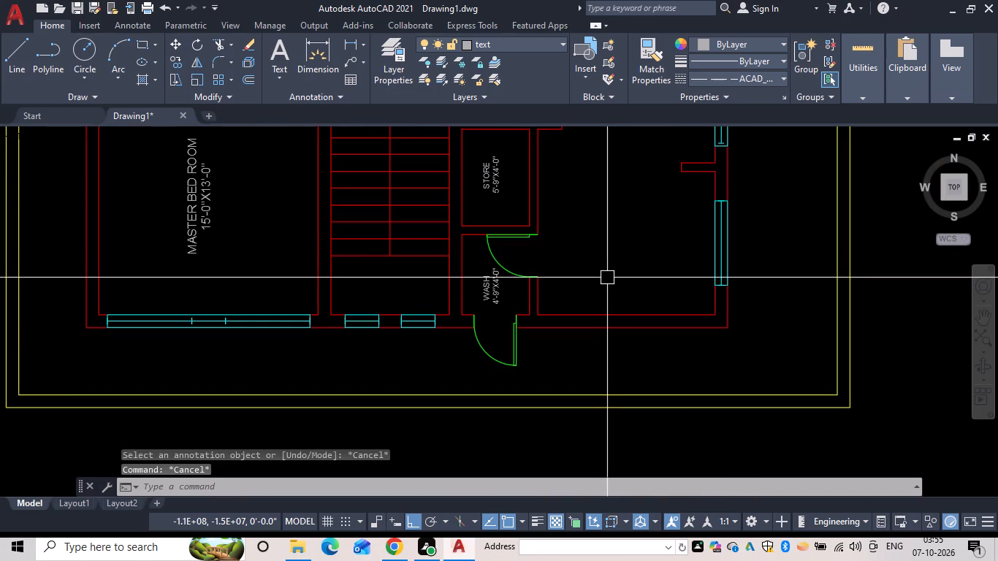
pyautogui.press('e')
pyautogui.write('XT')
pyautogui.press('space')
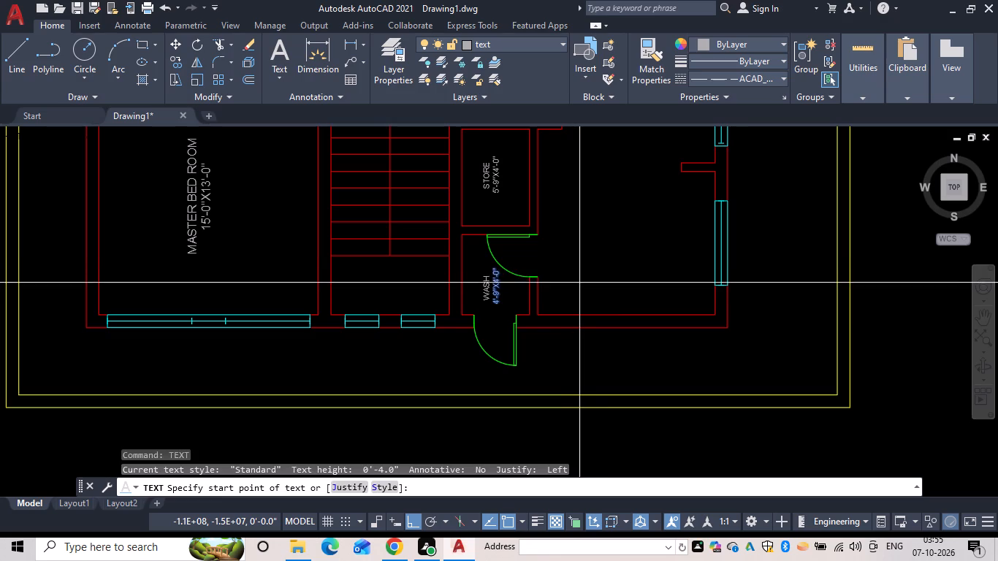
pyautogui.click(581, 280)
pyautogui.write('6')
pyautogui.press('space')
pyautogui.press('space')
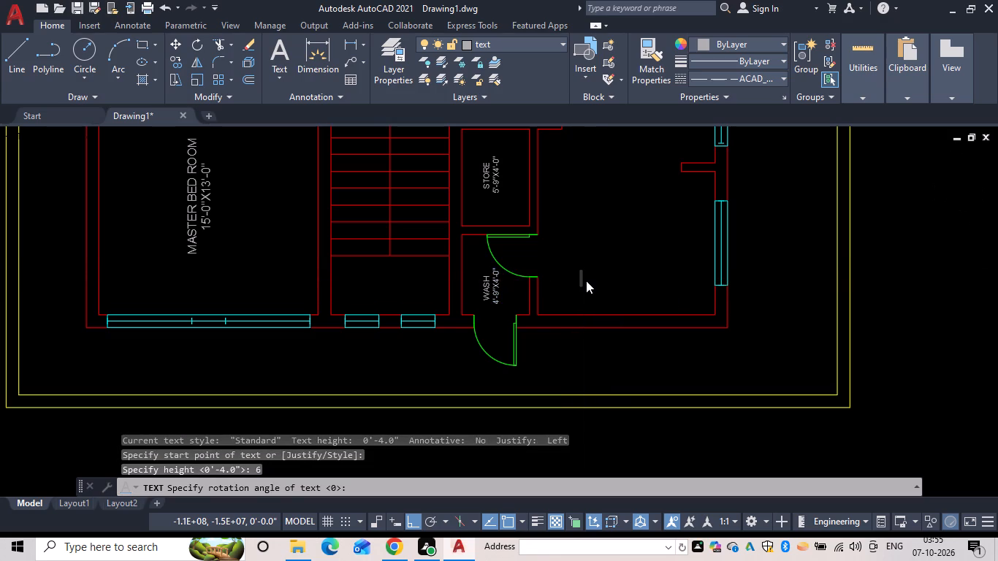
pyautogui.write('KI')
pyautogui.write('TCHEN')
pyautogui.press('space')
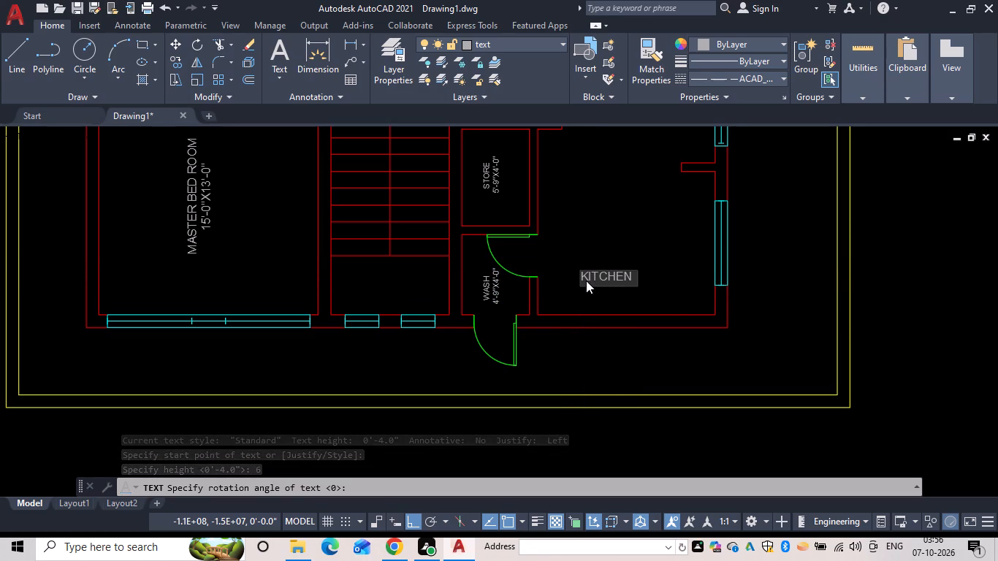
pyautogui.press('Return')
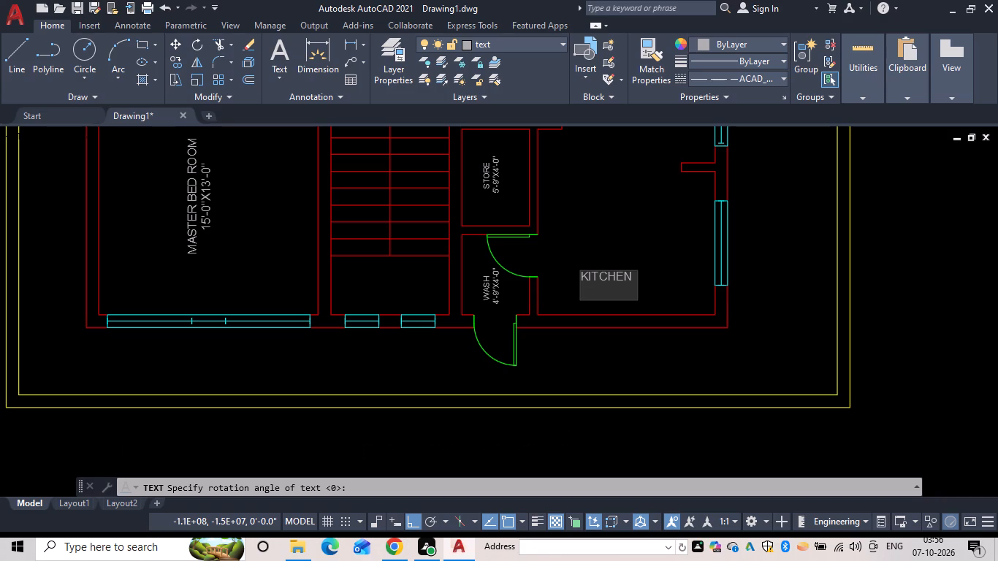
# Add the dimensions line 8'-6"X10'-6" beneath KITCHEN and finish the text.
pyautogui.write("8'-")
pyautogui.write('6"')
pyautogui.write("X10'-")
pyautogui.write('6"')
pyautogui.press('Return')
pyautogui.press('Return')
pyautogui.press('Escape')
# Rotate both lines of the KITCHEN label 90° counterclockwise so they read vertically like the other room labels.
pyautogui.write('RO')
pyautogui.press('space')
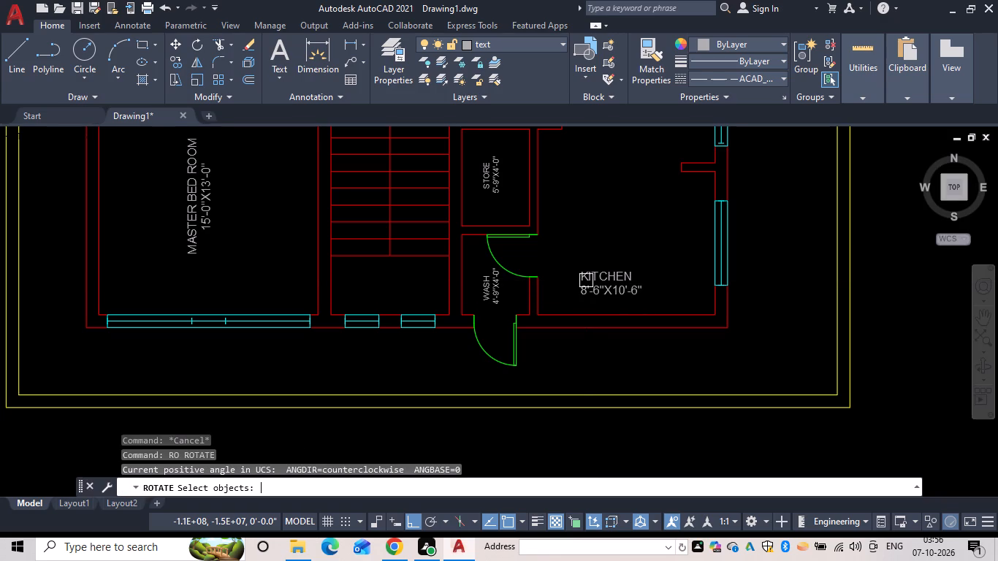
pyautogui.scroll(3, 644, 294)
pyautogui.click(571, 272)
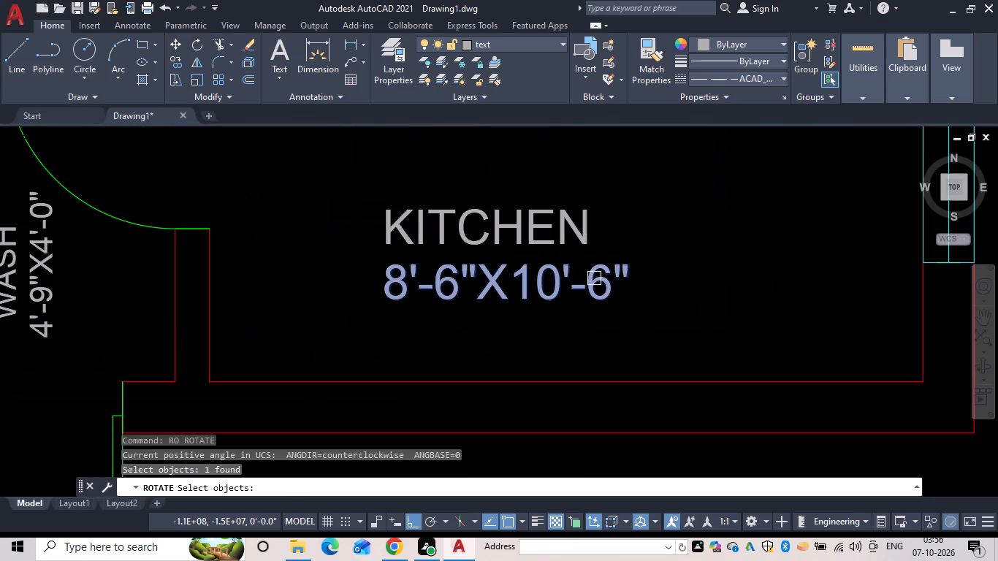
pyautogui.moveTo(631, 320); pyautogui.dragTo(465, 203)
pyautogui.moveTo(460, 194); pyautogui.dragTo(475, 204)
pyautogui.press('space')
pyautogui.scroll(-4, 503, 224)
pyautogui.click(510, 220)
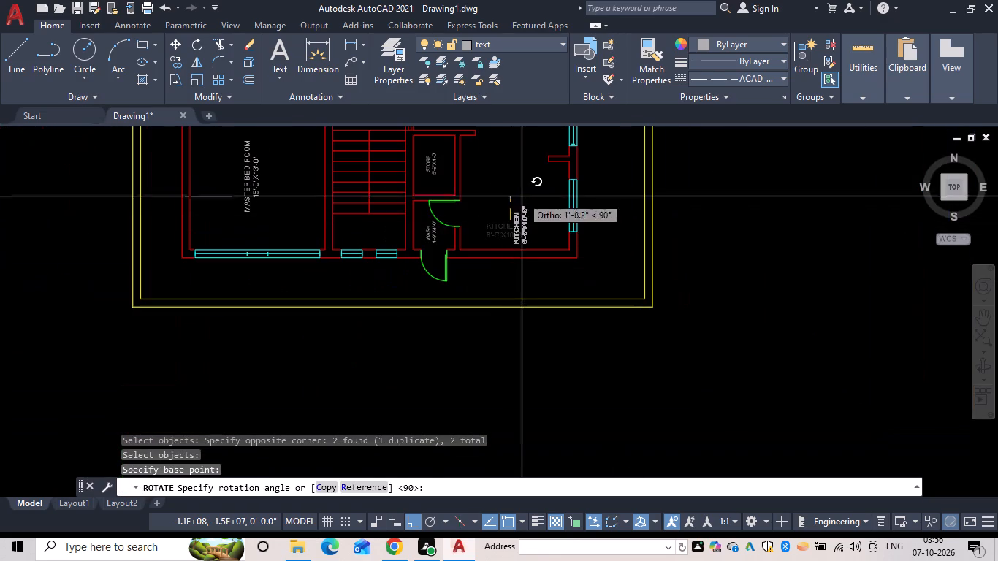
pyautogui.click(509, 147)
pyautogui.press('Escape')
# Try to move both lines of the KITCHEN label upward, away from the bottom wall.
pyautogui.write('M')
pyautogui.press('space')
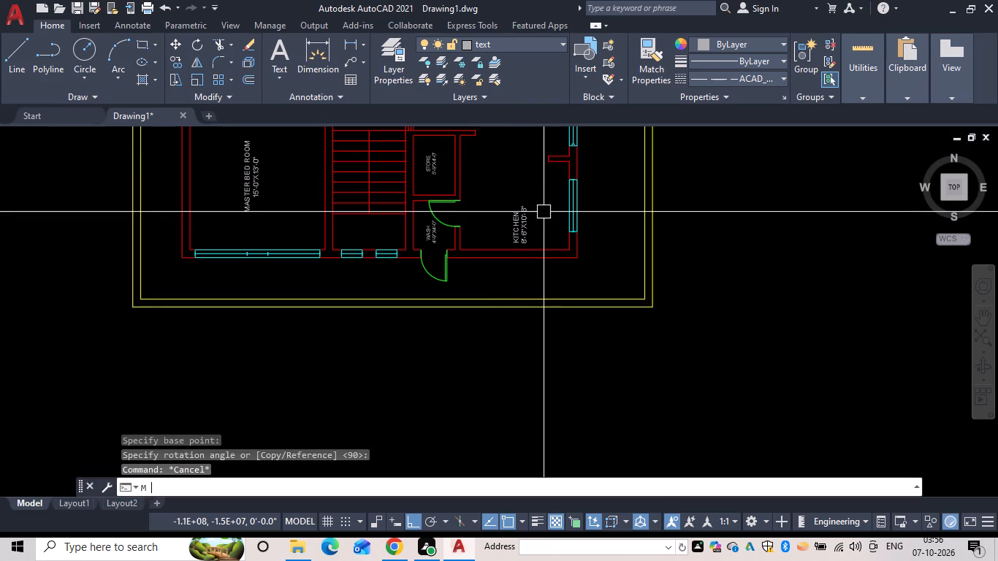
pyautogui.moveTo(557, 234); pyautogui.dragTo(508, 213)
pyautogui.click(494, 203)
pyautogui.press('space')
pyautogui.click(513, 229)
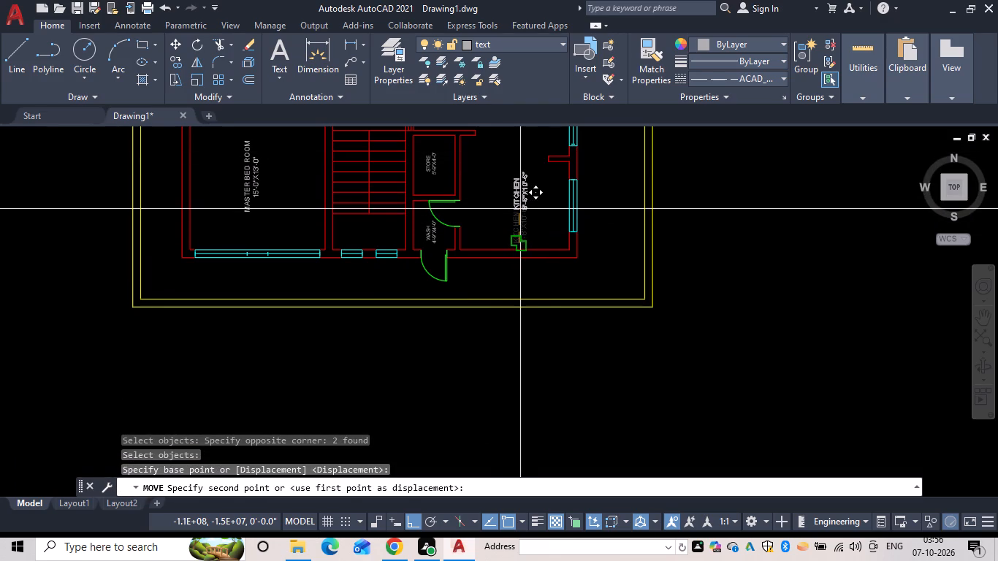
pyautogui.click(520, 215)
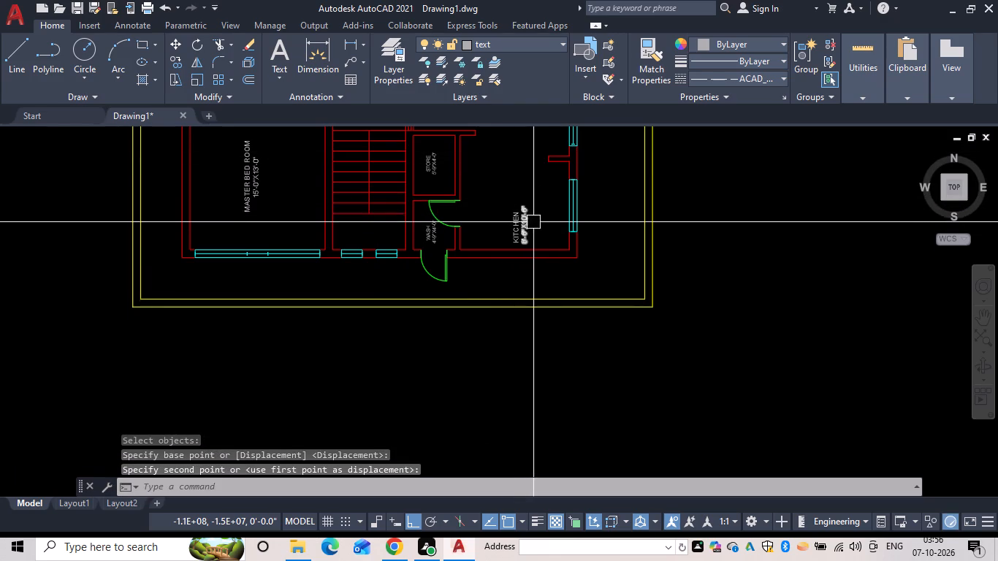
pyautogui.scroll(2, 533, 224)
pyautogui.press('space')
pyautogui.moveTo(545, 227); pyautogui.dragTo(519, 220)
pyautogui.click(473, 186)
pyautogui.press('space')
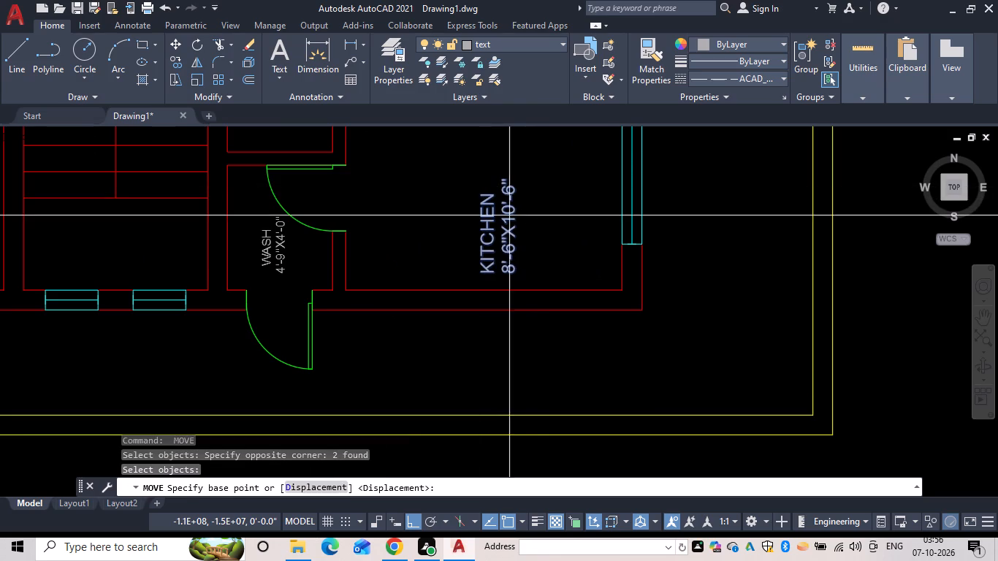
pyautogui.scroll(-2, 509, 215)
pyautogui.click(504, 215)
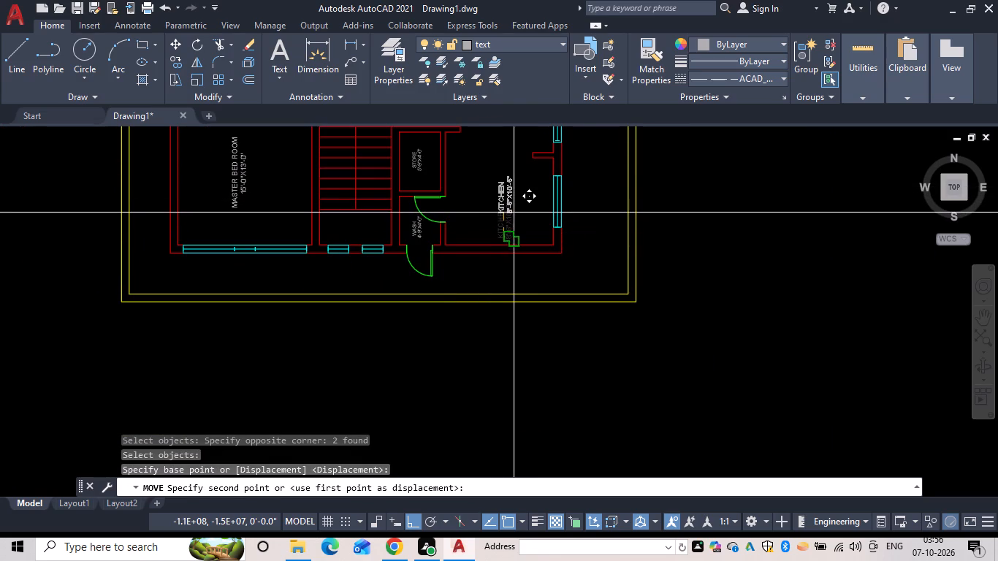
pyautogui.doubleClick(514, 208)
# Move both lines of the KITCHEN label straight up by about 2 feet.
pyautogui.scroll(1, 525, 215)
pyautogui.press('space')
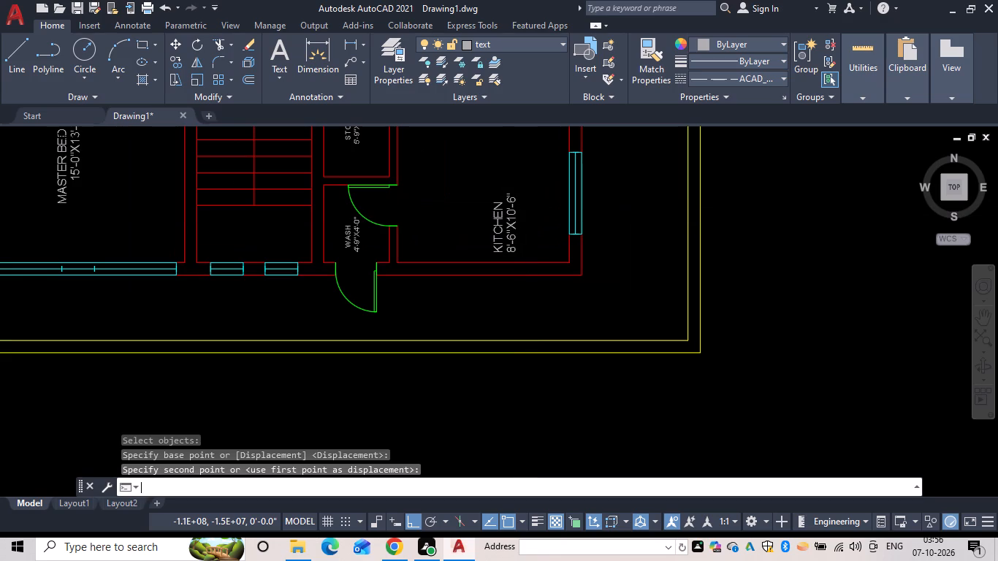
pyautogui.moveTo(529, 220); pyautogui.dragTo(519, 223)
pyautogui.click(486, 190)
pyautogui.press('space')
pyautogui.click(508, 212)
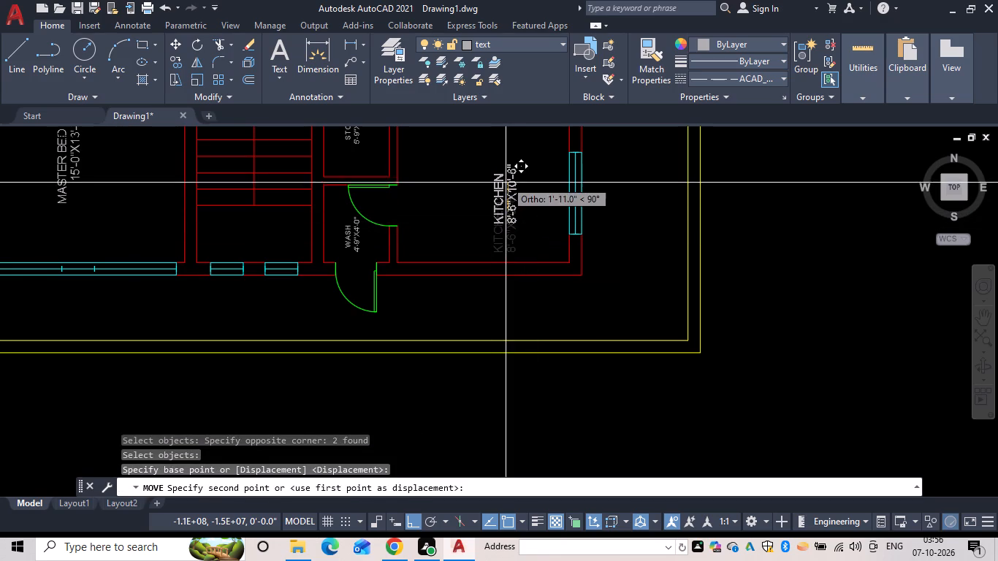
pyautogui.click(506, 179)
# Move both lines of the KITCHEN label horizontally to the left, centring them between the kitchen's side walls.
pyautogui.press('space')
pyautogui.click(531, 220)
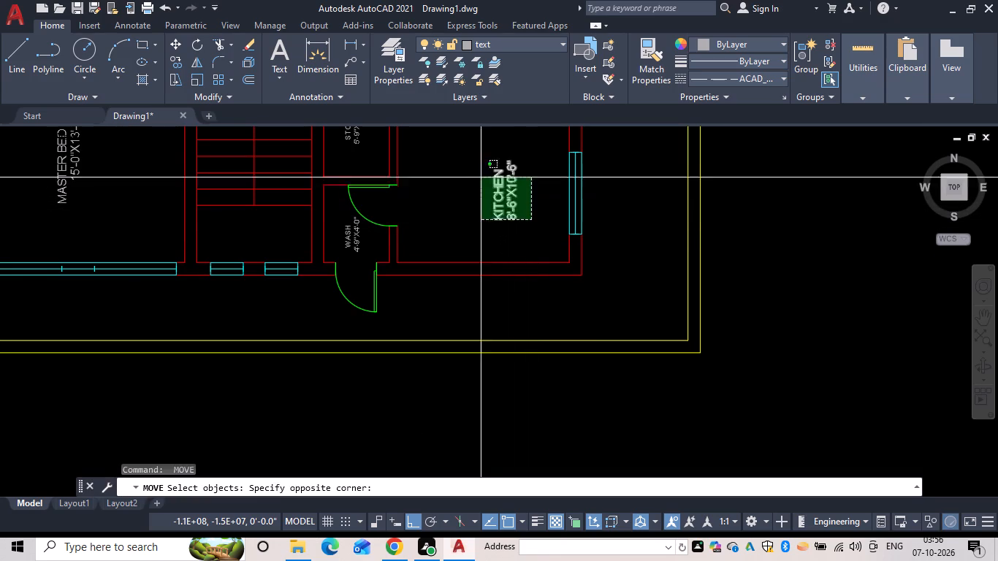
pyautogui.click(481, 178)
pyautogui.press('space')
pyautogui.click(501, 186)
pyautogui.scroll(-1, 485, 186)
pyautogui.moveTo(487, 186); pyautogui.dragTo(491, 213, button='middle')
pyautogui.click(487, 212)
# Move both lines of the KITCHEN label straight up by about 7 inches.
pyautogui.press('space')
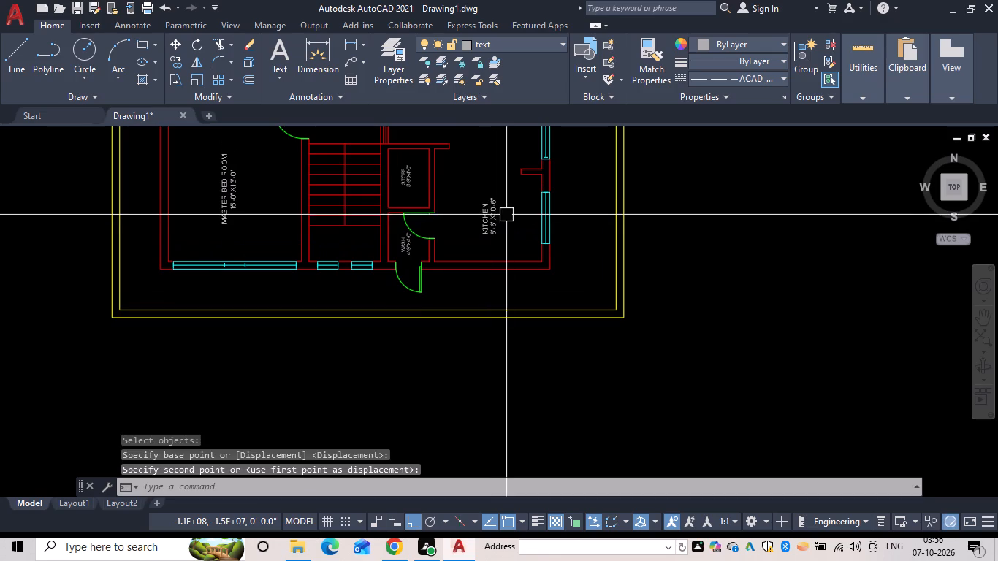
pyautogui.click(514, 233)
pyautogui.click(483, 200)
pyautogui.press('space')
pyautogui.click(487, 215)
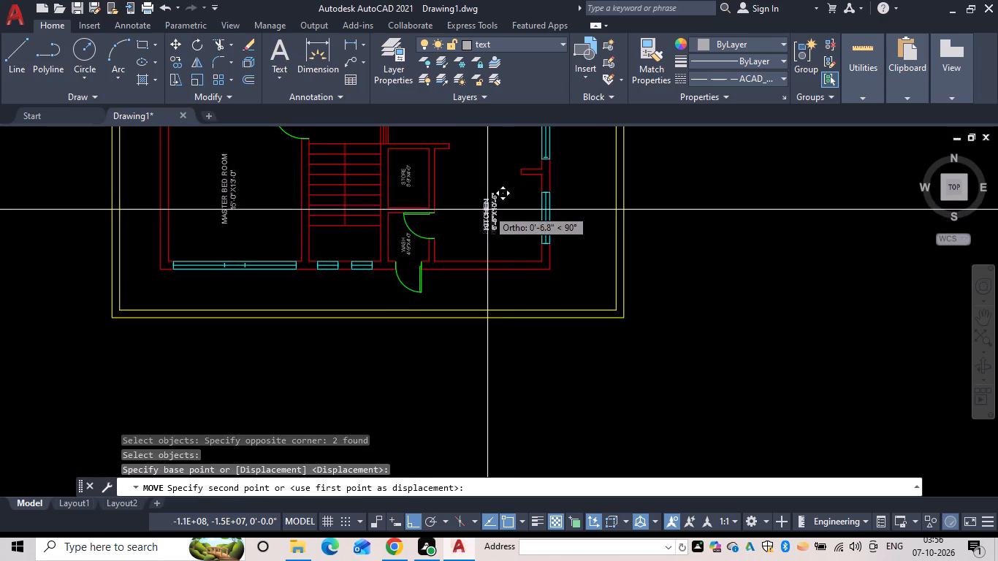
pyautogui.click(487, 208)
pyautogui.press('Escape')
pyautogui.press('Escape')
pyautogui.press('Escape')
pyautogui.press('Escape')
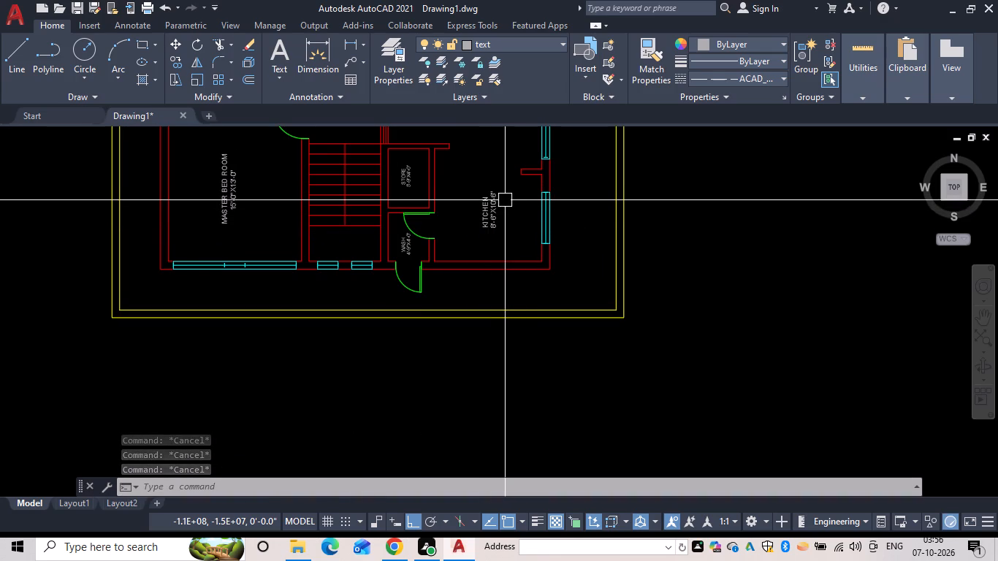
# Write DINING as single-line text 6 inches high in the open area above the kitchen.
pyautogui.moveTo(517, 215); pyautogui.dragTo(491, 289, button='middle')
pyautogui.moveTo(468, 199); pyautogui.dragTo(468, 290, button='middle')
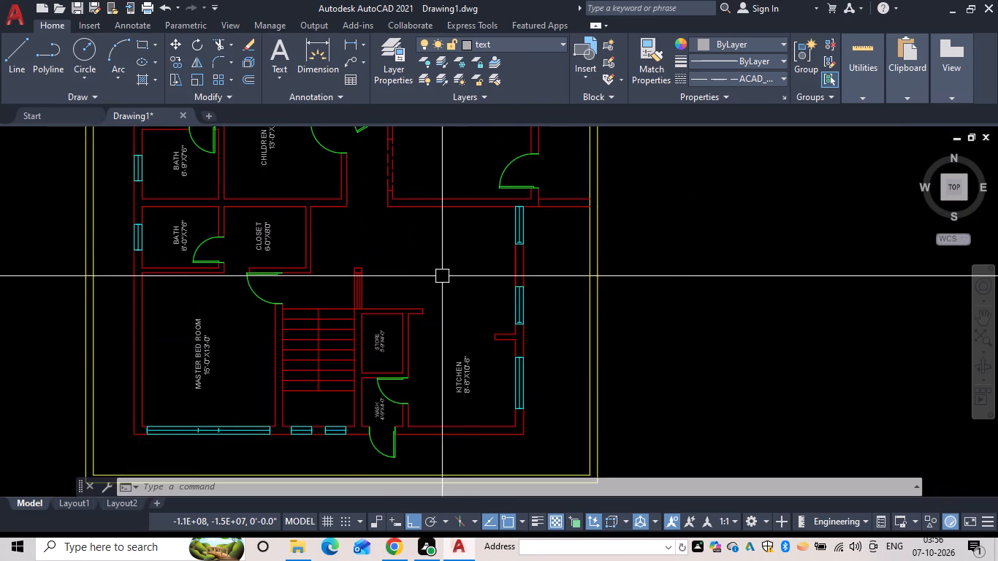
pyautogui.scroll(1, 442, 276)
pyautogui.press('Escape')
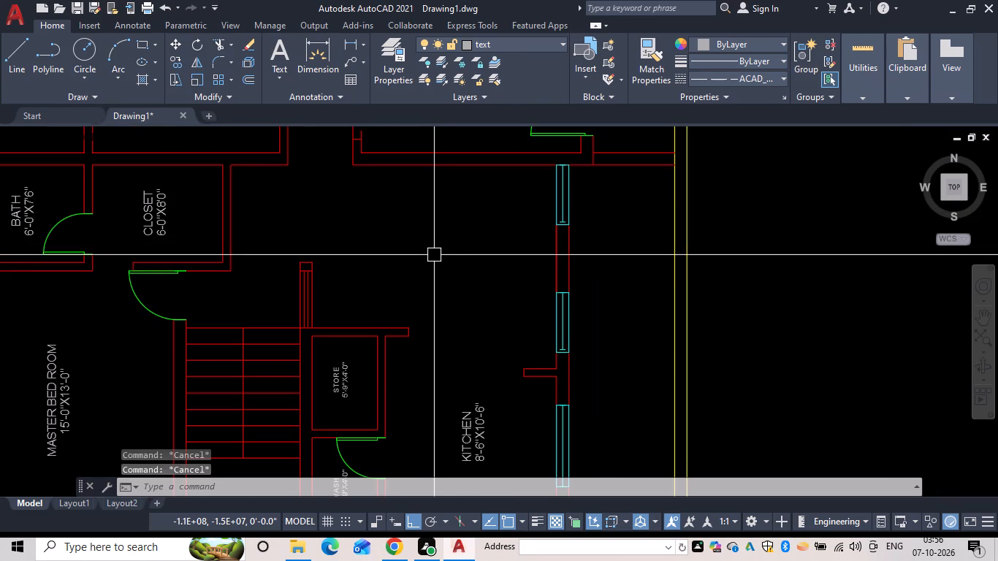
pyautogui.press('t')
pyautogui.write('EXT')
pyautogui.press('space')
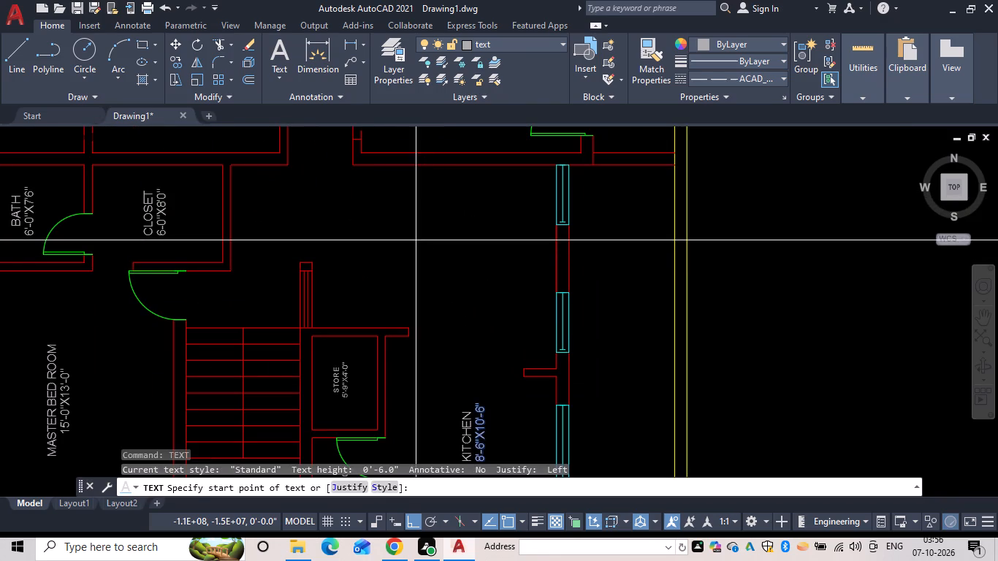
pyautogui.click(411, 237)
pyautogui.press('space')
pyautogui.press('space')
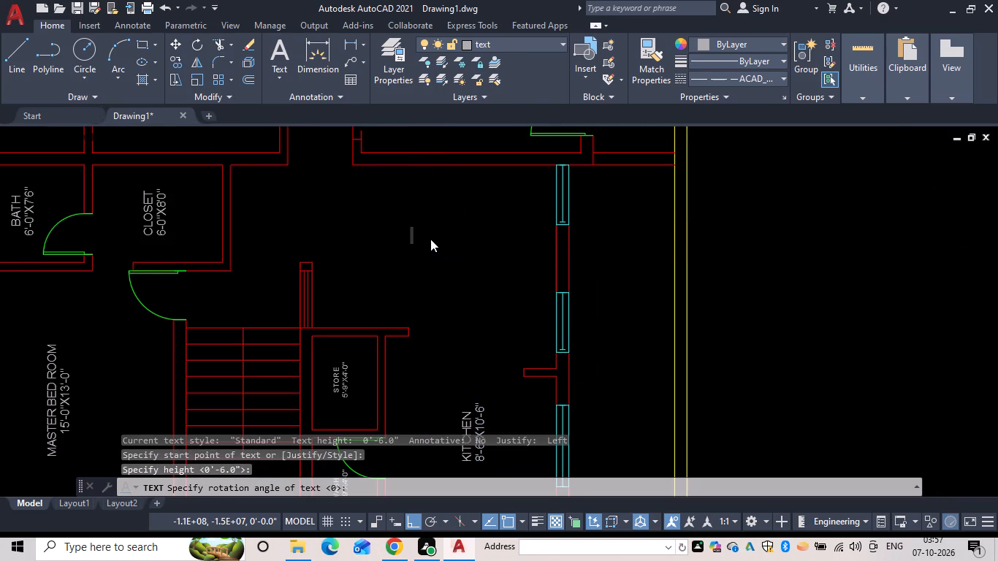
pyautogui.write('DID')
pyautogui.press('BackSpace')
pyautogui.write('NING')
pyautogui.press('space')
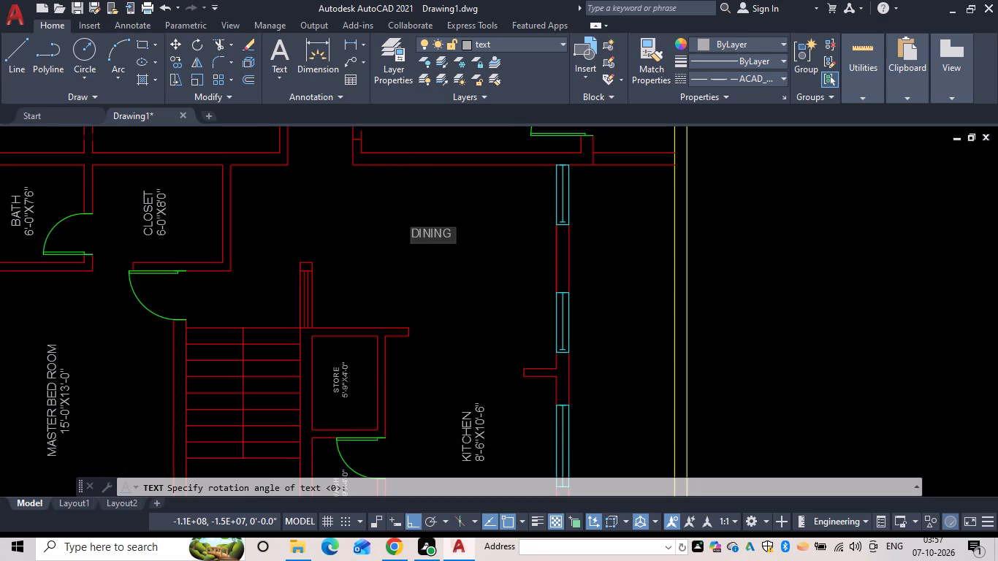
pyautogui.press('Return')
# Add the dimension line 10'-0"X15'-0" beneath DINING and finish the text.
pyautogui.press('1')
pyautogui.write("0'")
pyautogui.press('-')
pyautogui.write('0"')
pyautogui.write("X15'-0'")
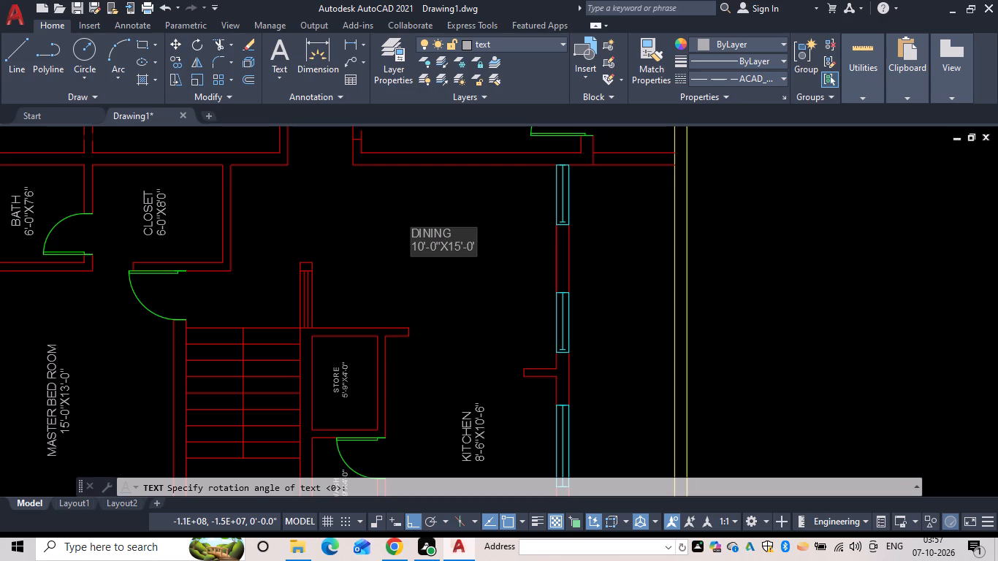
pyautogui.press('BackSpace')
pyautogui.hotkey('shift', '"')
pyautogui.scroll(2, 417, 231)
pyautogui.click(393, 238)
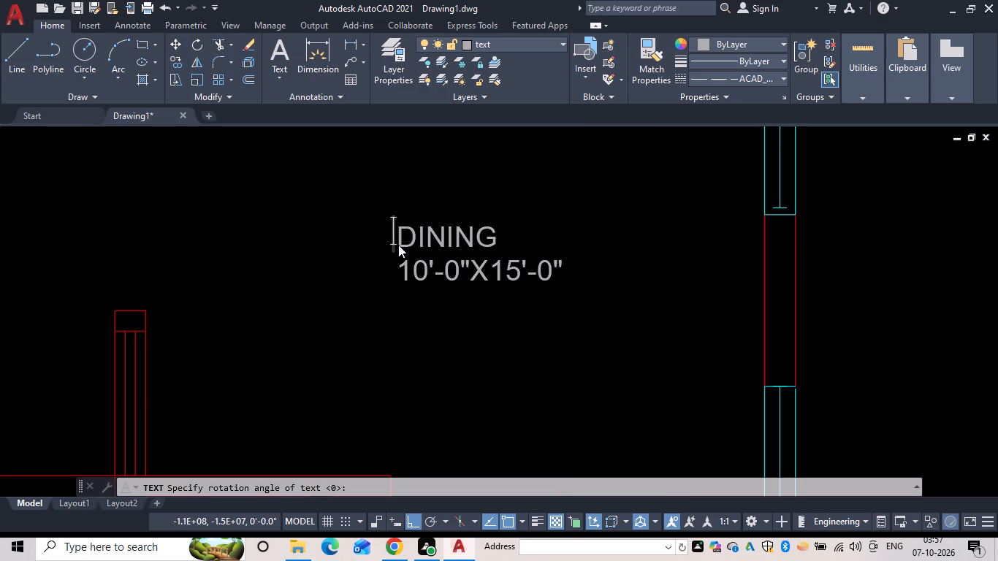
pyautogui.press('Escape')
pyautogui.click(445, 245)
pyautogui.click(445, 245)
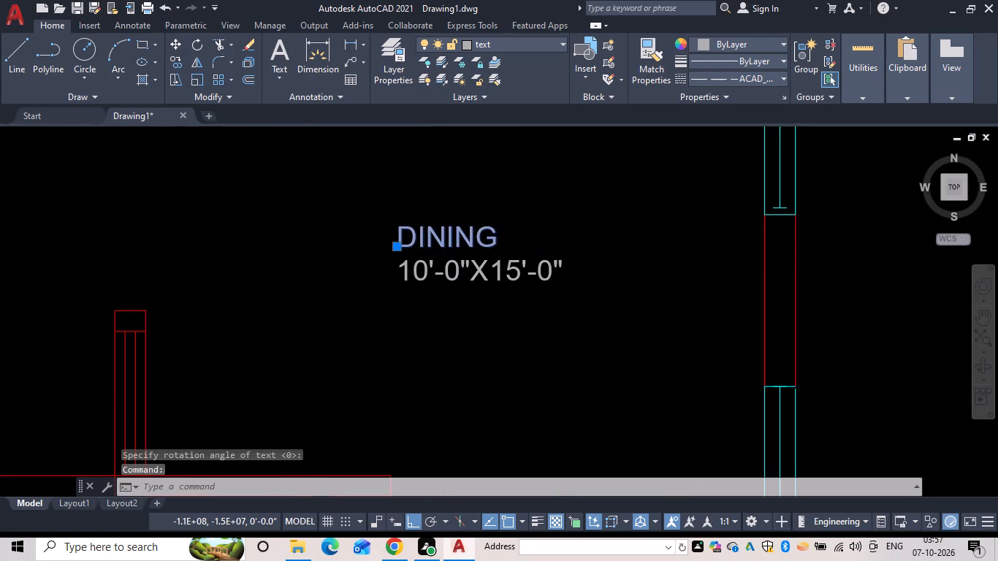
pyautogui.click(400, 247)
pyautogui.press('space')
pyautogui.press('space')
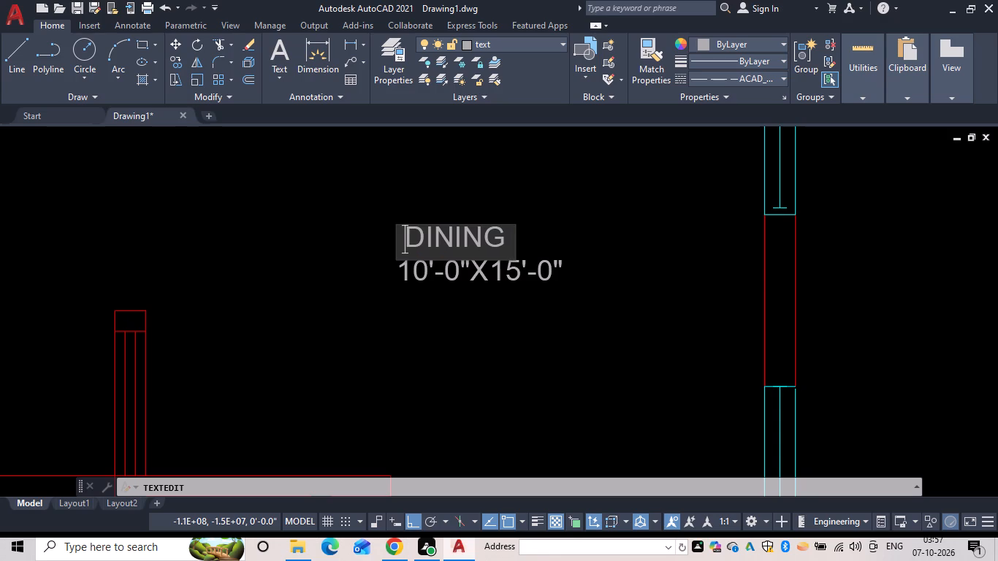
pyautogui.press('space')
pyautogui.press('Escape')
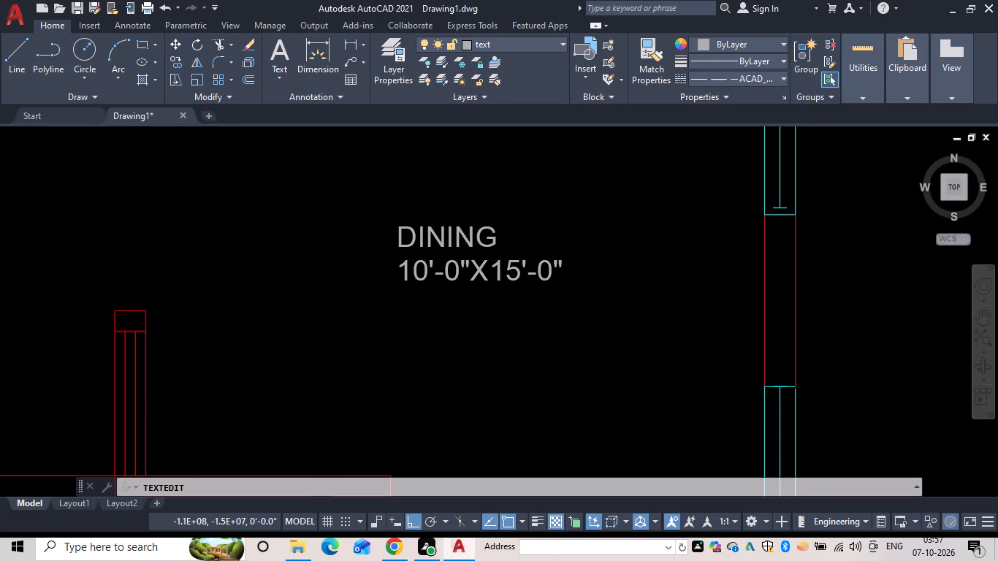
# Edit the DINING text, adding three leading spaces to centre the word over its dimension line.
pyautogui.click(416, 239)
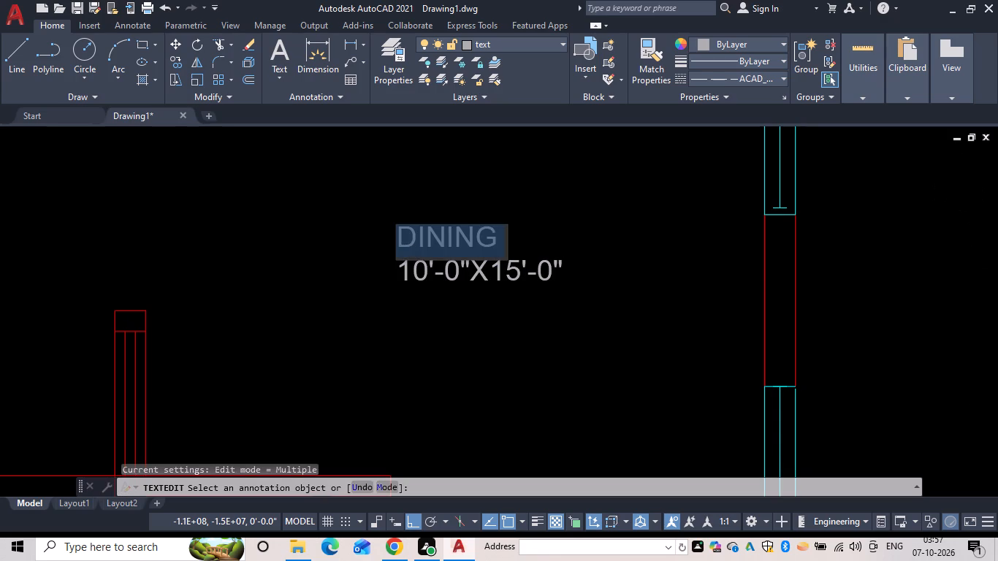
pyautogui.click(396, 243)
pyautogui.press('space')
pyautogui.press('space')
pyautogui.press('space')
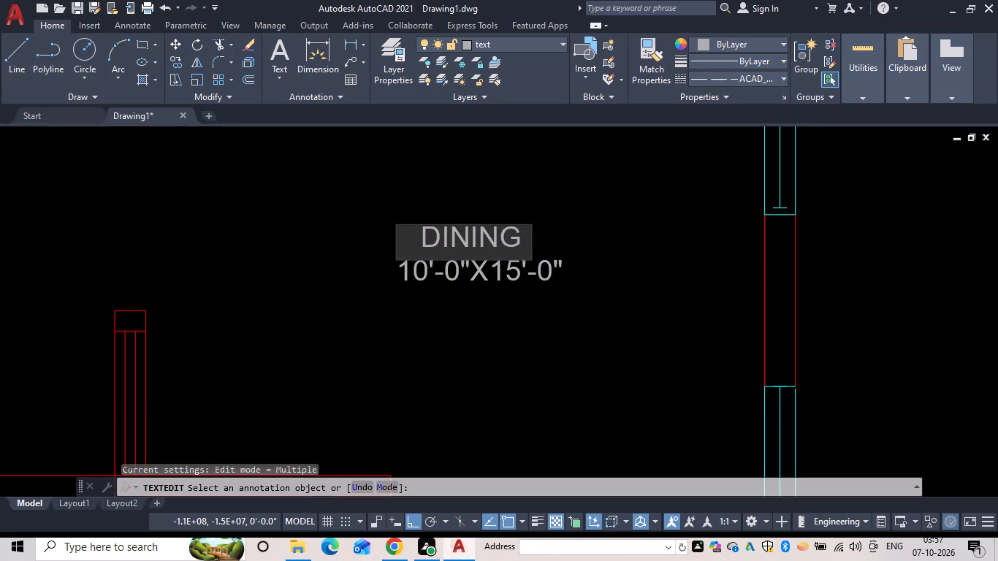
pyautogui.click(529, 245)
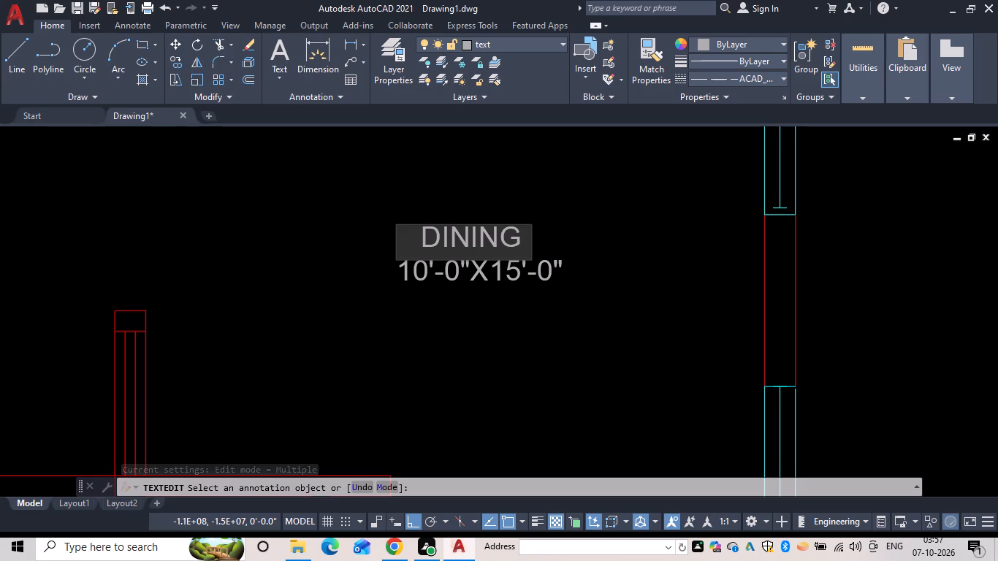
pyautogui.press('Return')
pyautogui.press('Escape')
pyautogui.press('Escape')
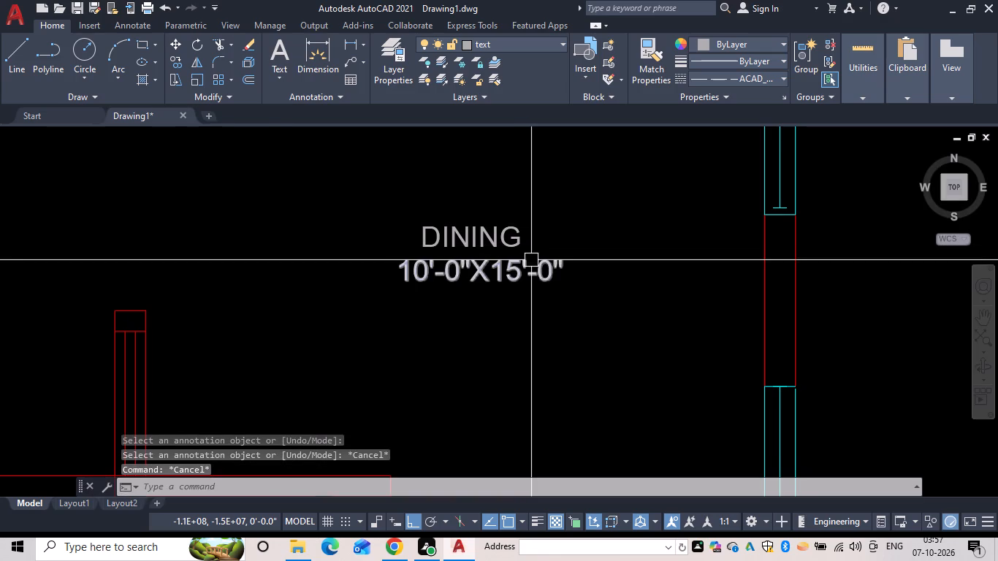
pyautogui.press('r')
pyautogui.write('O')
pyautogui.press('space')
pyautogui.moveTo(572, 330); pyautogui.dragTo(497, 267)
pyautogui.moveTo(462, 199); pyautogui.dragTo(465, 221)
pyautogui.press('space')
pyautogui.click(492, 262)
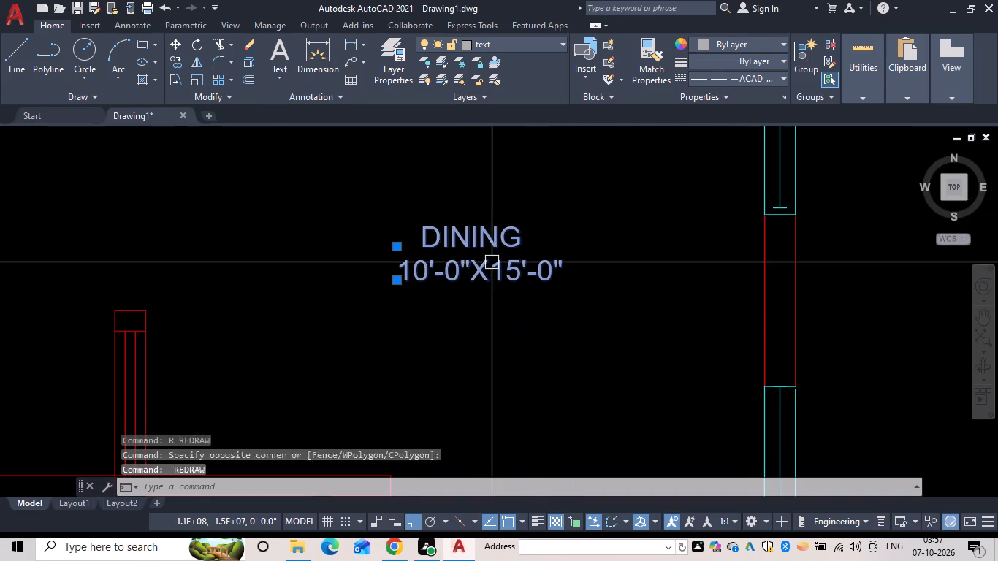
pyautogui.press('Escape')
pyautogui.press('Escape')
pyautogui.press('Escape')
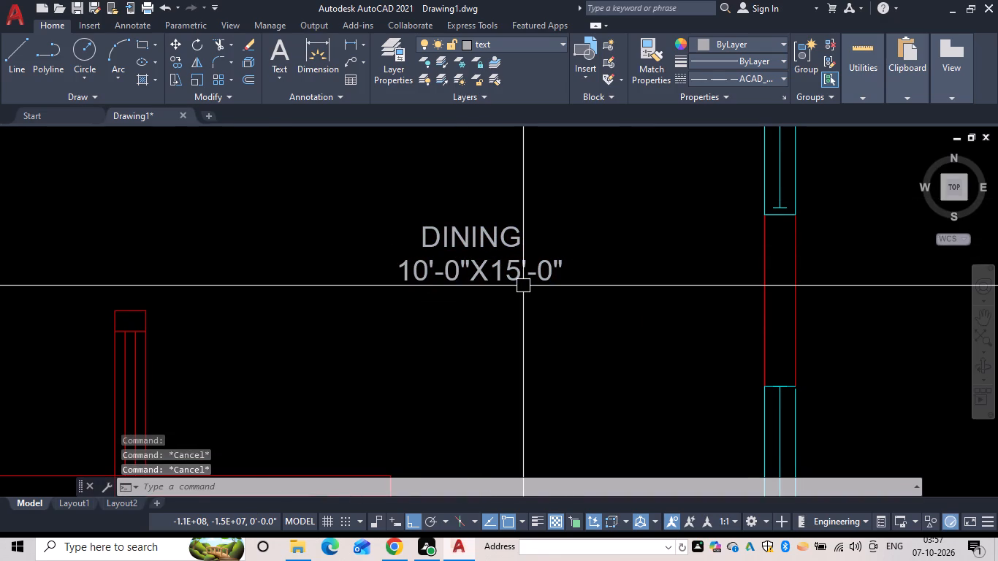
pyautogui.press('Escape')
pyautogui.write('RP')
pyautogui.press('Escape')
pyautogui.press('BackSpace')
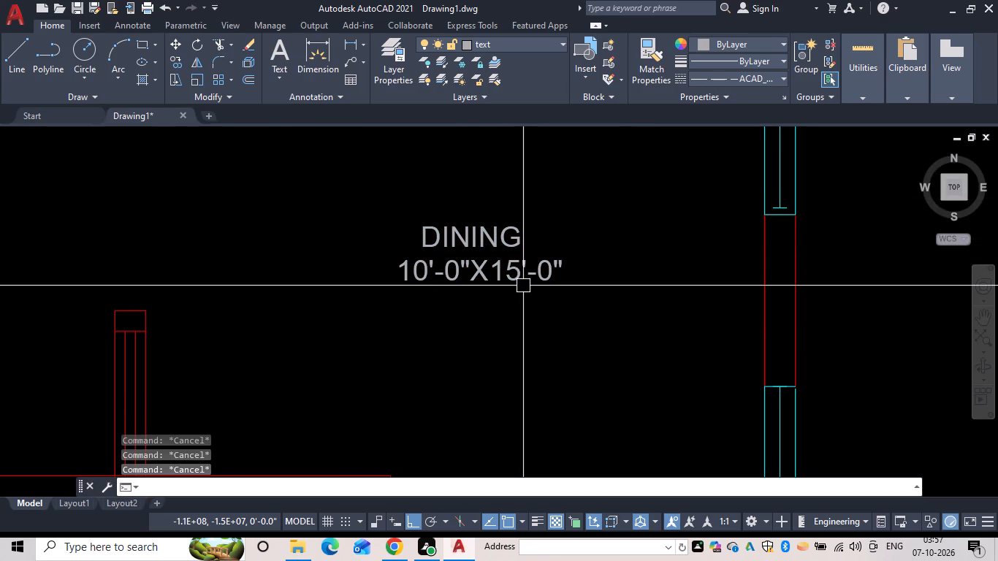
# Rotate both lines of the DINING label 90 degrees counterclockwise so they read vertically like the other room labels.
pyautogui.press('Escape')
pyautogui.write('RO')
pyautogui.press('space')
pyautogui.moveTo(549, 341); pyautogui.dragTo(529, 324)
pyautogui.click(436, 200)
pyautogui.scroll(-2, 449, 196)
pyautogui.press('space')
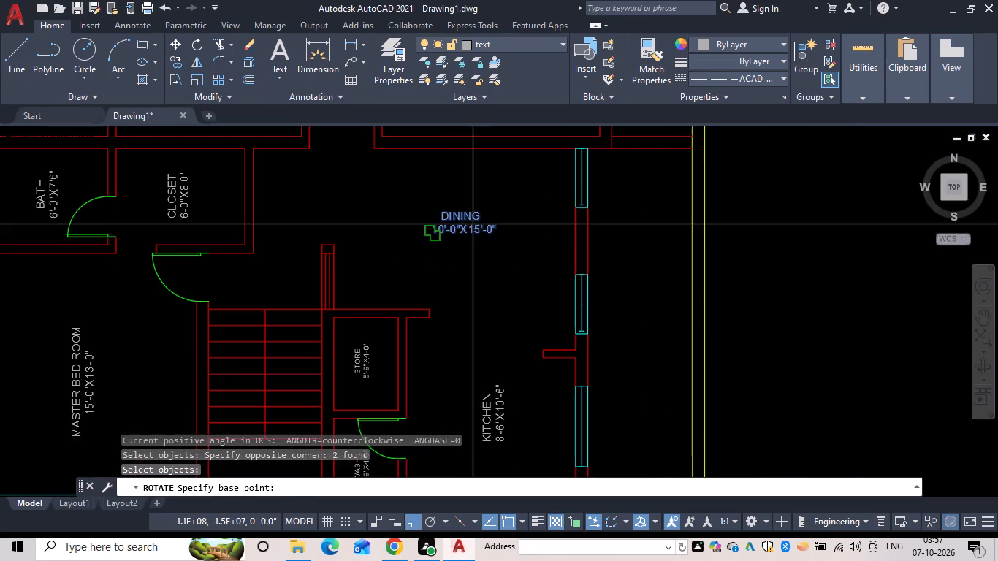
pyautogui.click(476, 224)
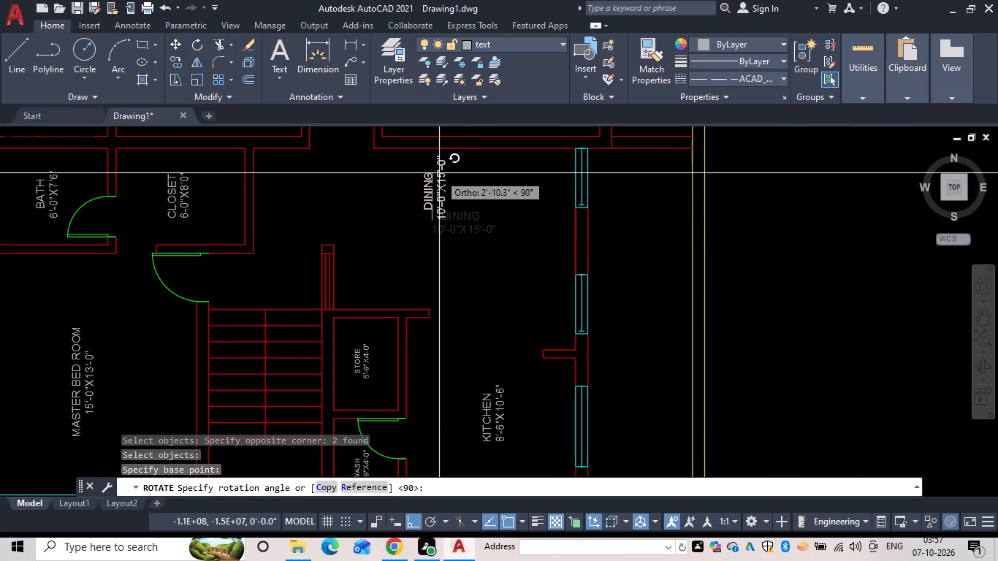
pyautogui.click(439, 173)
pyautogui.press('Escape')
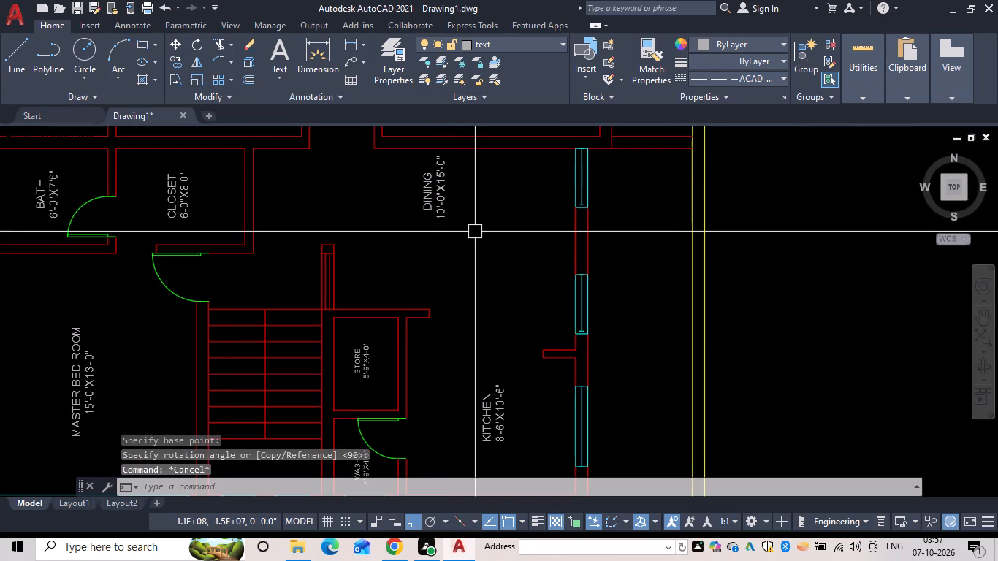
# Move both lines of the DINING label straight down, further into the dining area.
pyautogui.write('M')
pyautogui.press('space')
pyautogui.moveTo(475, 248); pyautogui.dragTo(435, 226)
pyautogui.click(406, 182)
pyautogui.press('space')
pyautogui.moveTo(434, 194); pyautogui.dragTo(434, 205)
pyautogui.click(432, 253)
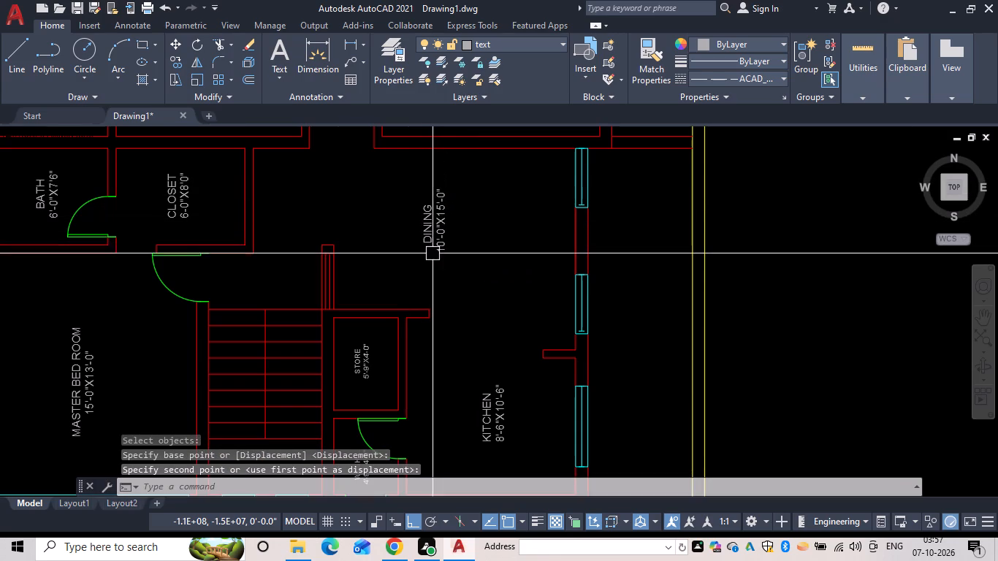
# Move both lines of the DINING label horizontally to the right, closer to the wall with the windows.
pyautogui.press('Escape')
pyautogui.moveTo(471, 276); pyautogui.dragTo(448, 262)
pyautogui.click(403, 195)
pyautogui.press('space')
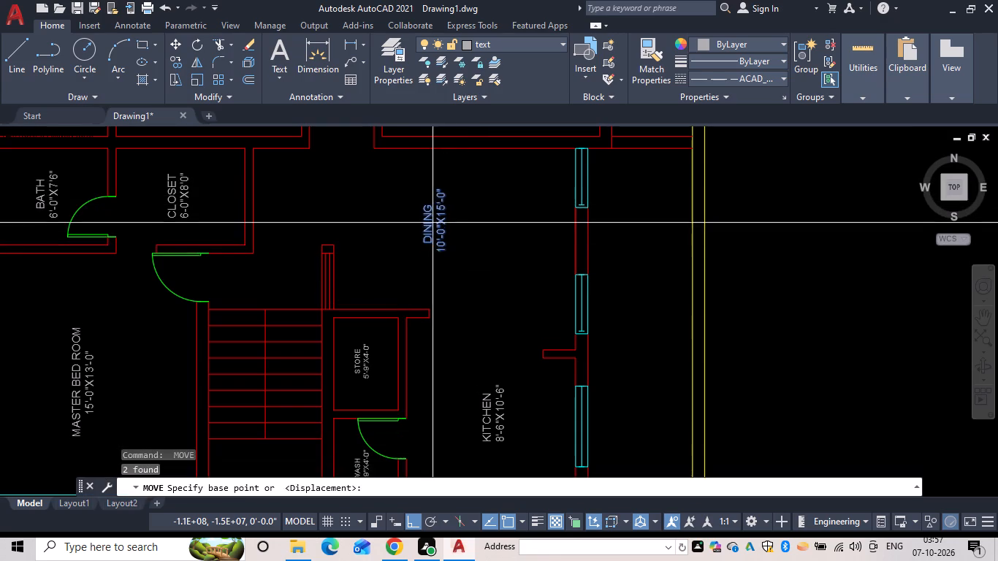
pyautogui.click(435, 225)
pyautogui.click(460, 237)
pyautogui.press('Escape')
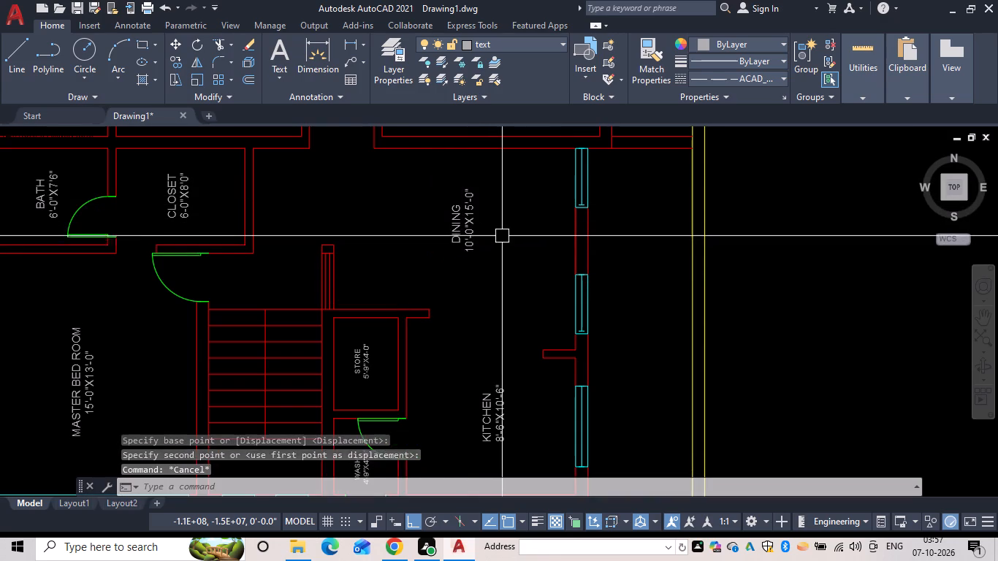
# Copy both lines of the WASH label straight up about 31'-5" into the small room to the right of the children bed room.
pyautogui.scroll(-1, 502, 239)
pyautogui.moveTo(502, 239); pyautogui.dragTo(489, 264, button='middle')
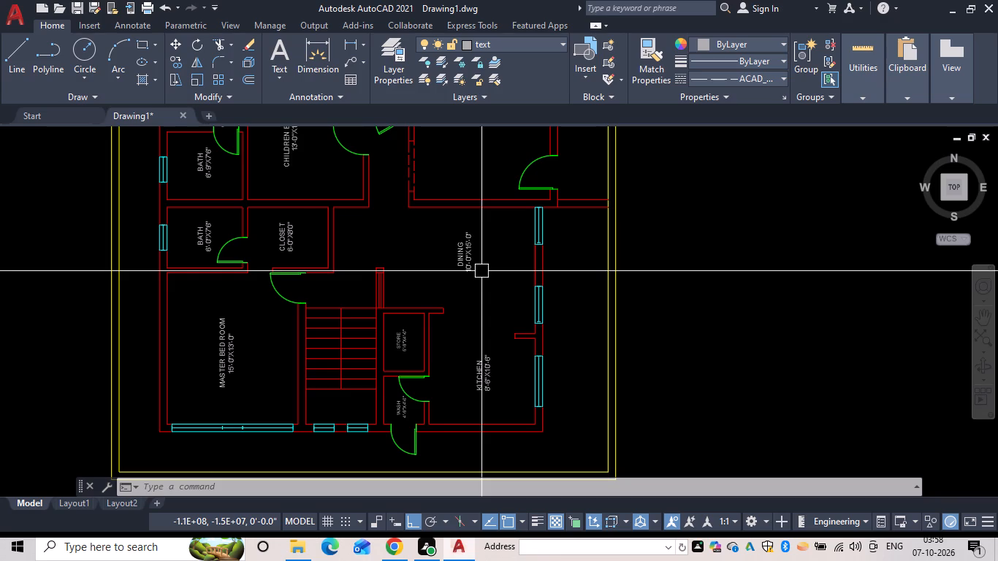
pyautogui.press('Escape')
pyautogui.scroll(1, 473, 481)
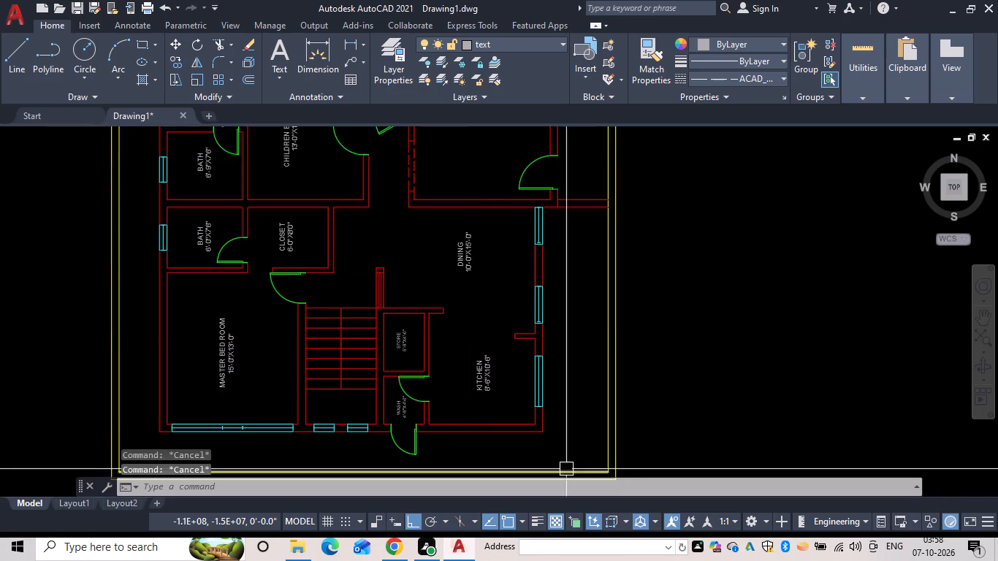
pyautogui.scroll(1, 473, 430)
pyautogui.moveTo(418, 397); pyautogui.dragTo(427, 343, button='middle')
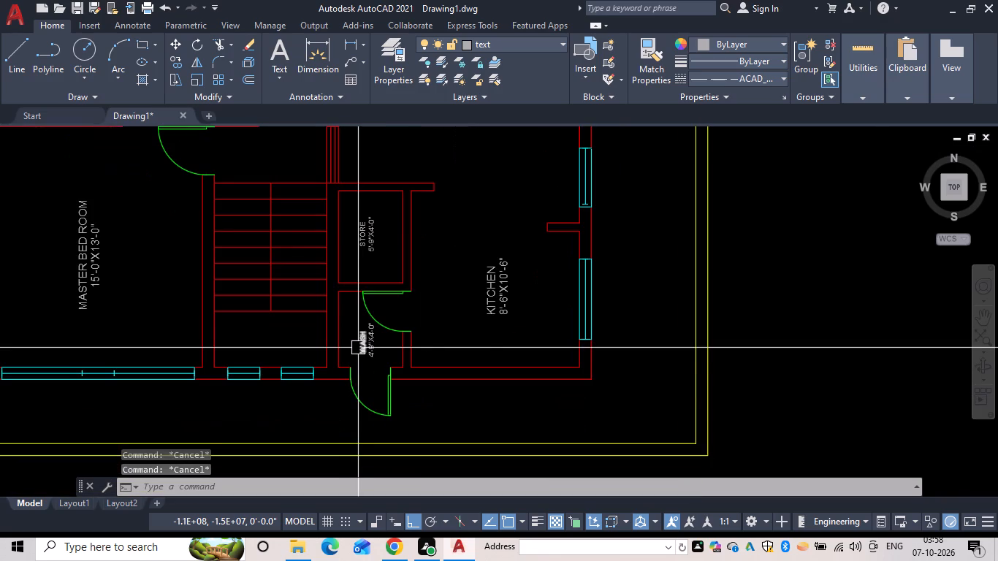
pyautogui.press('Escape')
pyautogui.press('c')
pyautogui.press('o')
pyautogui.press('space')
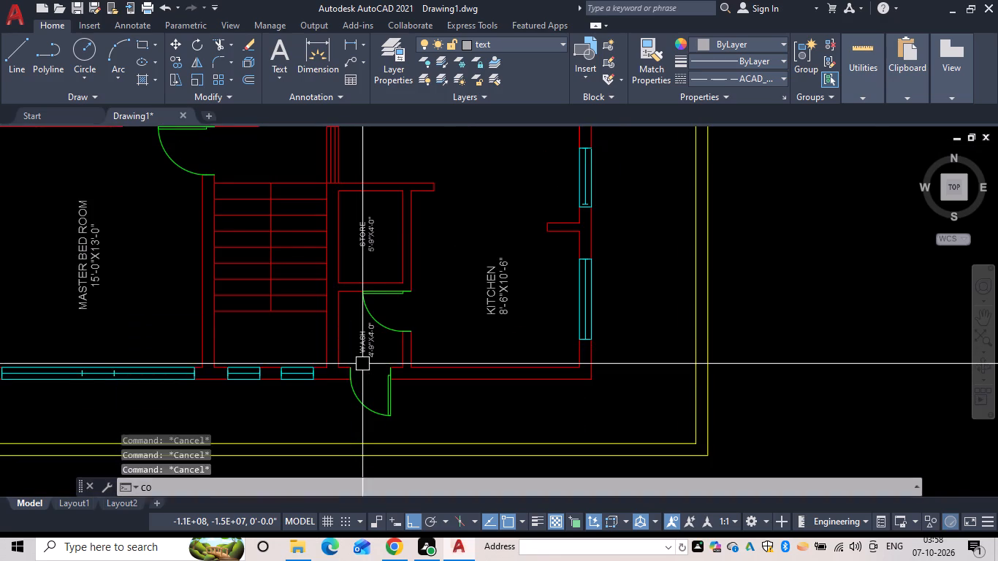
pyautogui.scroll(4, 373, 356)
pyautogui.click(237, 256)
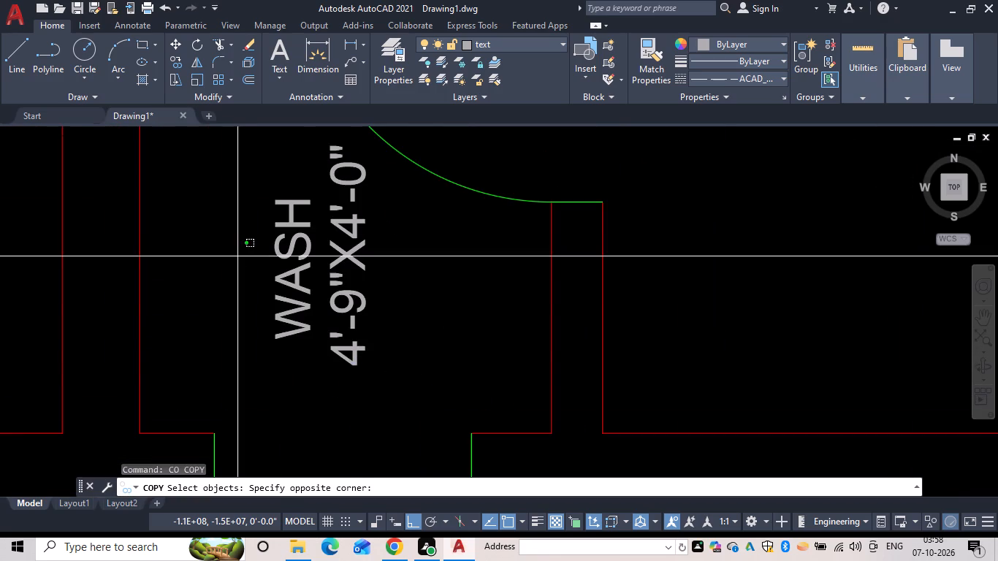
pyautogui.click(426, 375)
pyautogui.moveTo(433, 386); pyautogui.dragTo(428, 383)
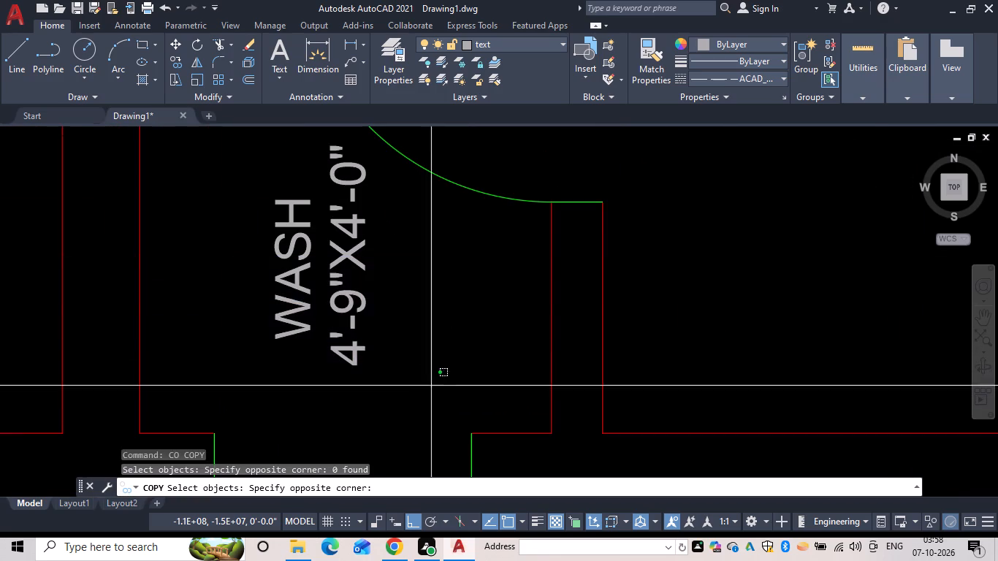
pyautogui.moveTo(428, 383); pyautogui.dragTo(313, 304)
pyautogui.click(260, 243)
pyautogui.press('space')
pyautogui.scroll(-1, 308, 238)
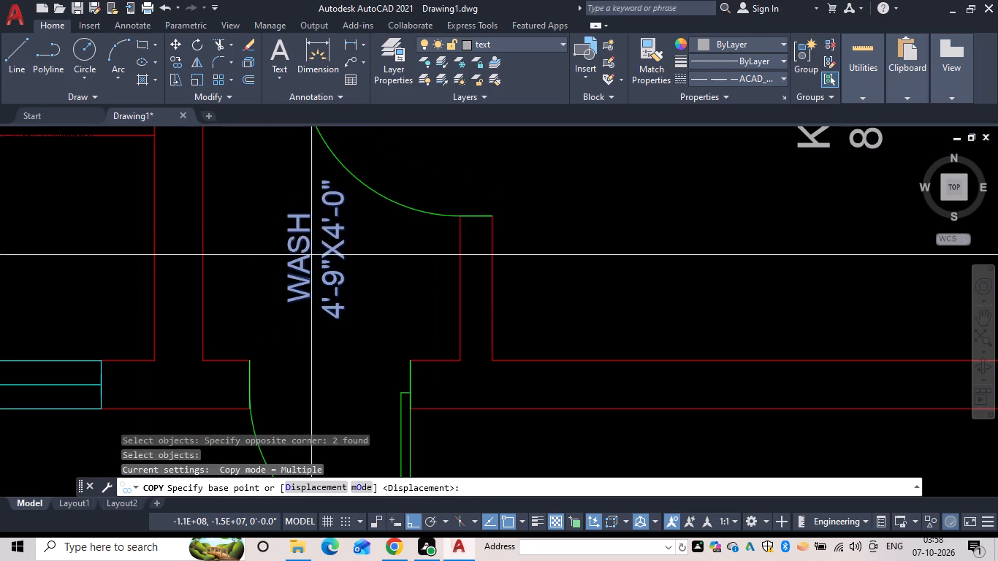
pyautogui.moveTo(316, 258); pyautogui.dragTo(312, 214)
pyautogui.scroll(-2, 311, 205)
pyautogui.moveTo(312, 222); pyautogui.dragTo(373, 391, button='middle')
pyautogui.scroll(-4, 348, 236)
pyautogui.moveTo(357, 241); pyautogui.dragTo(424, 402, button='middle')
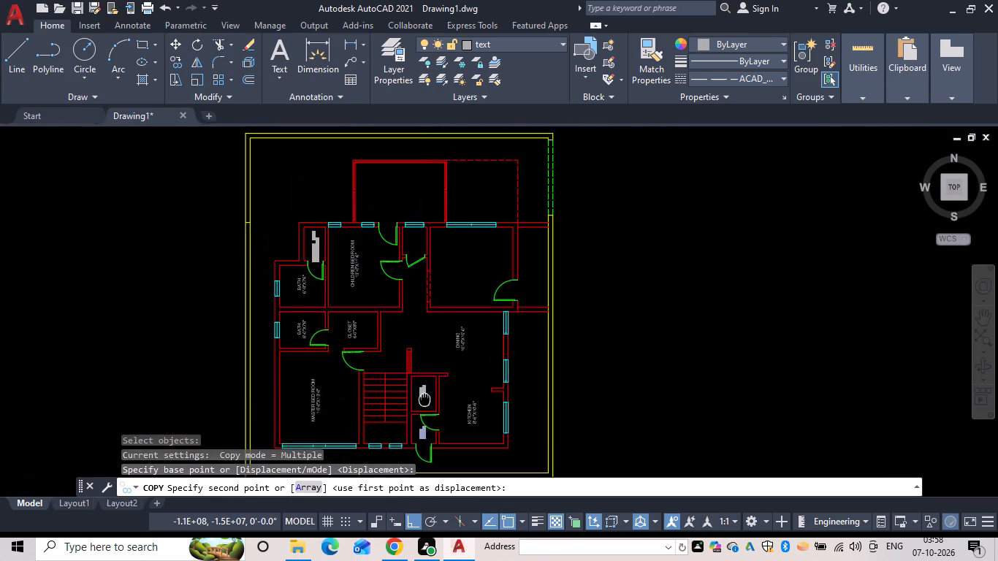
pyautogui.moveTo(424, 402); pyautogui.dragTo(424, 405, button='middle')
pyautogui.scroll(3, 413, 254)
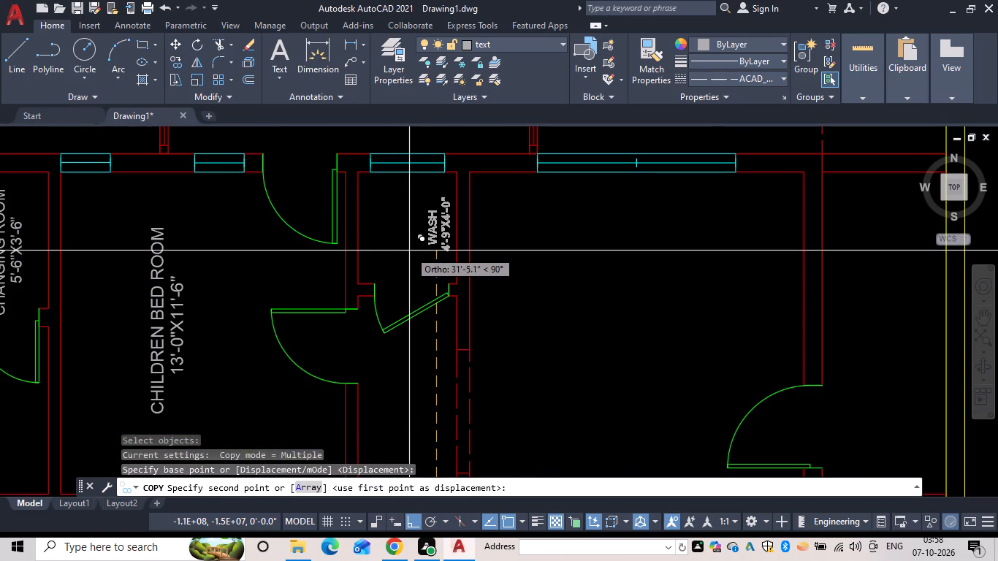
pyautogui.click(409, 251)
pyautogui.press('Escape')
pyautogui.scroll(1, 435, 236)
pyautogui.press('Escape')
# Move both lines of the copied WASH label horizontally left, toward the middle of the small room beside the children bed room.
pyautogui.write('M')
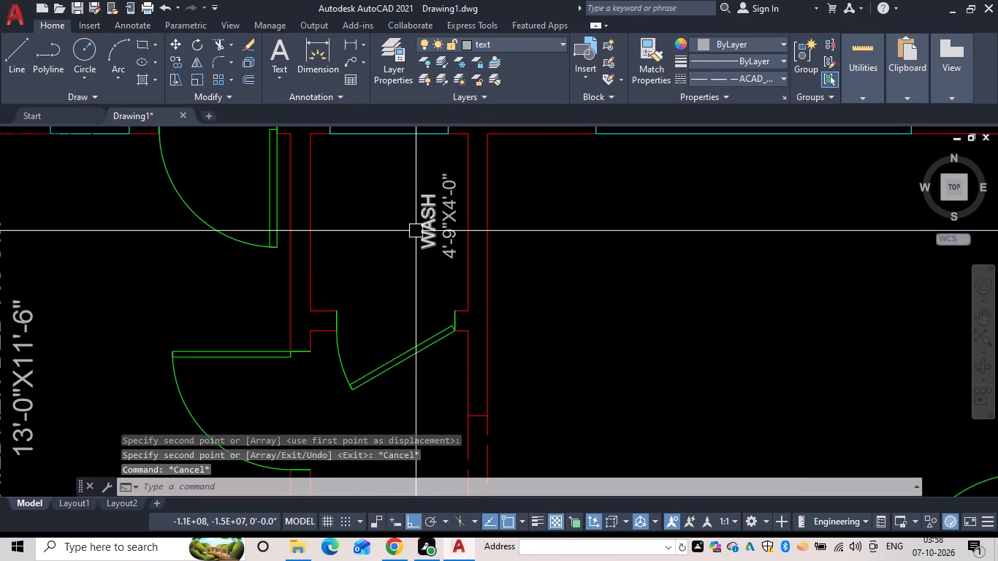
pyautogui.press('space')
pyautogui.scroll(3, 439, 241)
pyautogui.moveTo(484, 368); pyautogui.dragTo(470, 336)
pyautogui.click(387, 191)
pyautogui.press('space')
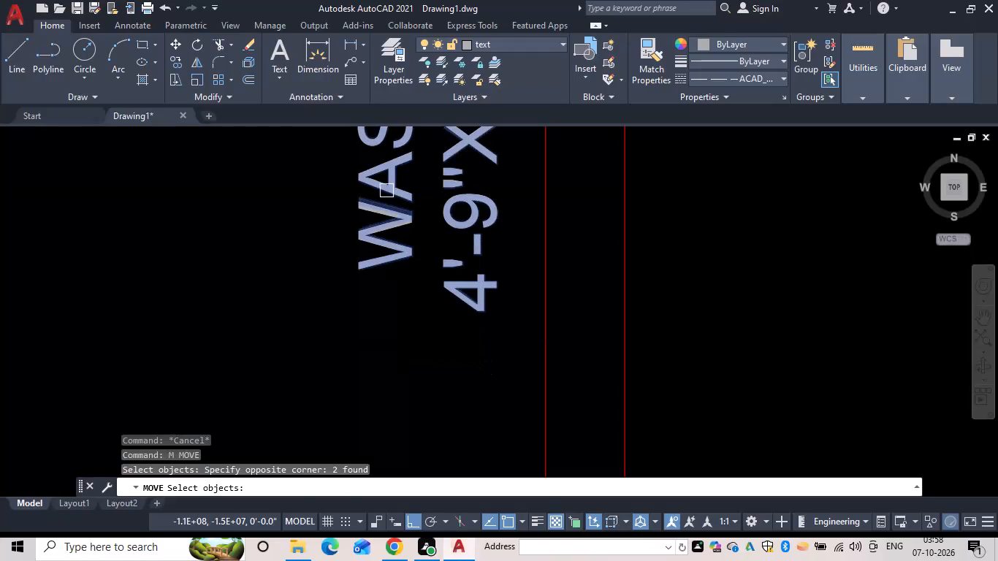
pyautogui.scroll(-3, 389, 215)
pyautogui.moveTo(394, 226); pyautogui.dragTo(422, 296, button='middle')
pyautogui.click(422, 273)
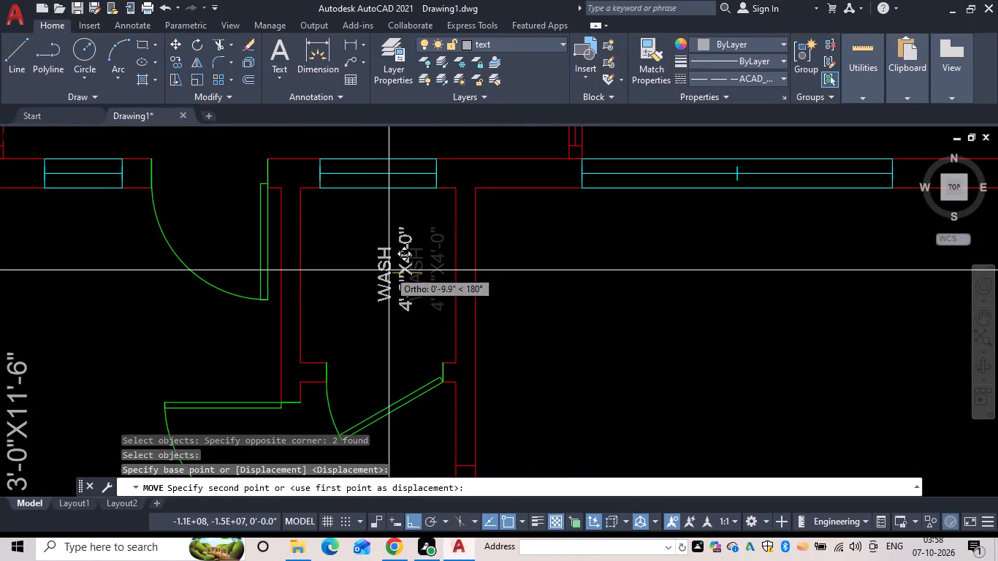
pyautogui.click(377, 269)
pyautogui.press('Escape')
# Change the copied label's room name from WASH to PUJA.
pyautogui.scroll(2, 354, 285)
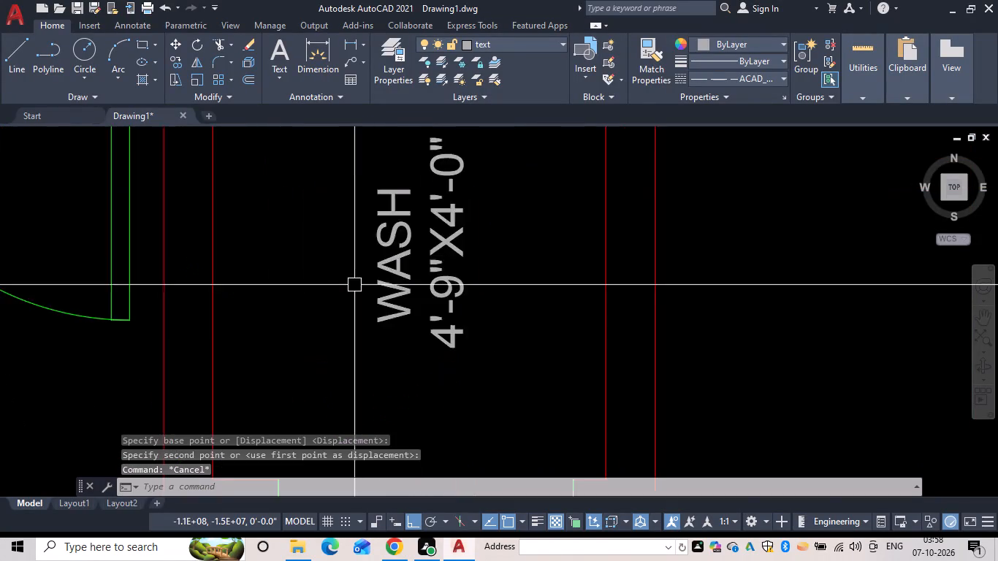
pyautogui.scroll(1, 354, 285)
pyautogui.click(411, 280)
pyautogui.click(416, 280)
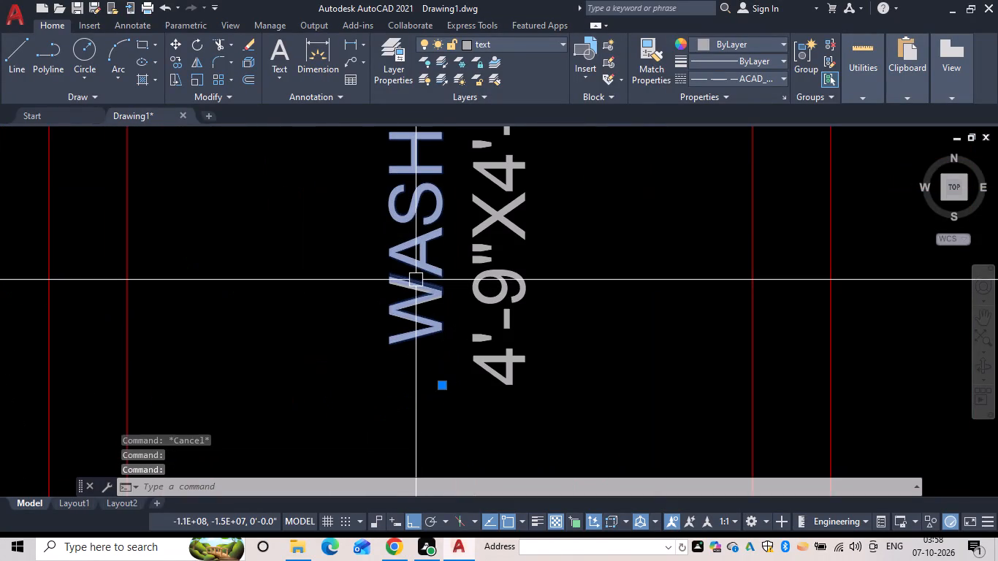
pyautogui.press('Escape')
pyautogui.doubleClick(416, 280)
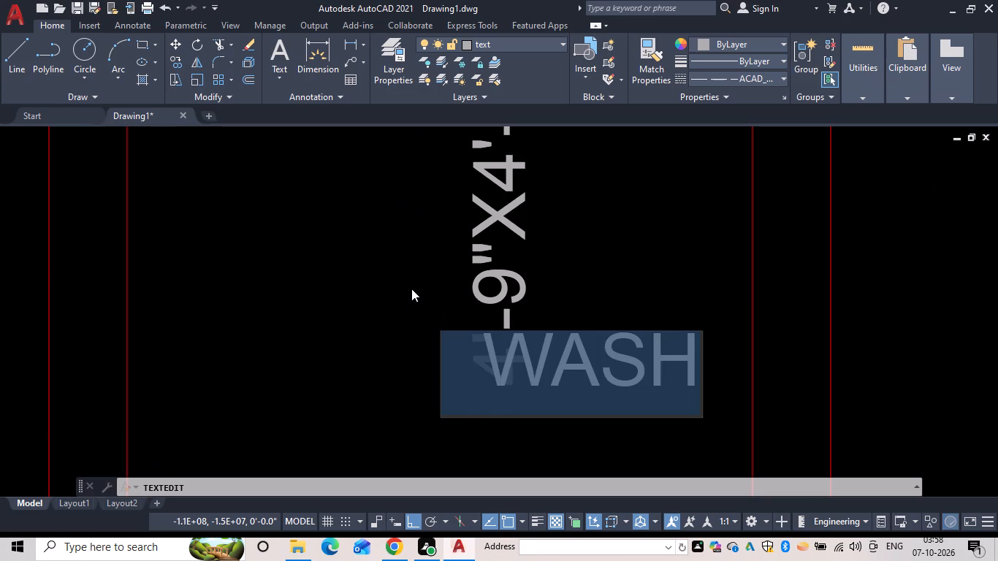
pyautogui.press('BackSpace')
pyautogui.write('PUJA')
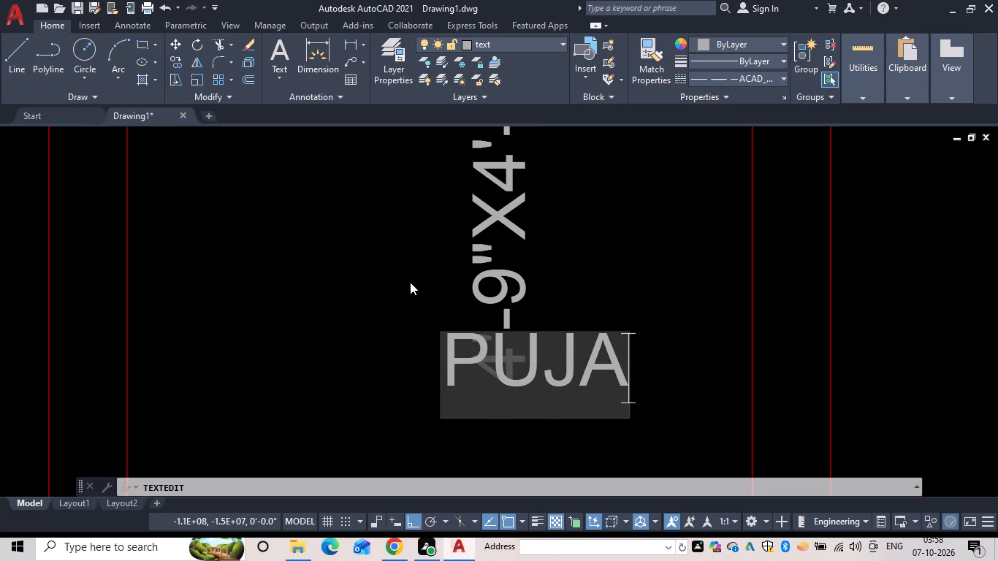
pyautogui.click(600, 306)
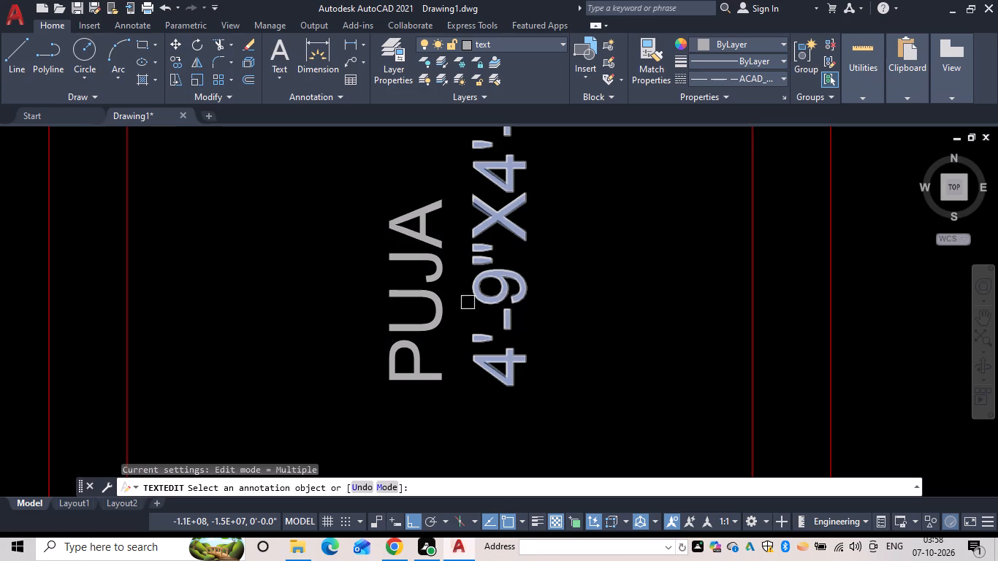
# Insert three leading spaces before PUJA to centre the name over its dimension line.
pyautogui.doubleClick(417, 365)
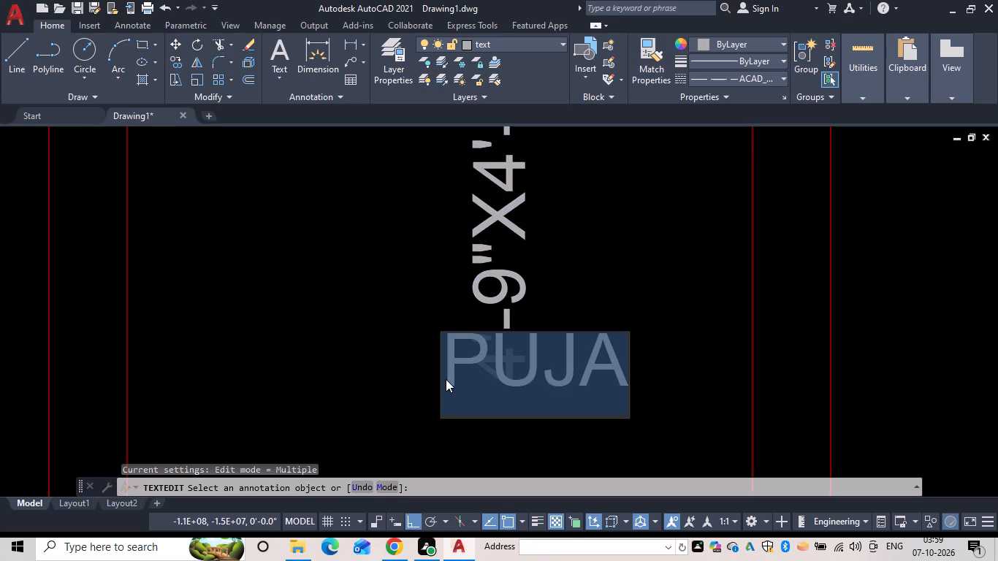
pyautogui.click(445, 378)
pyautogui.press('space')
pyautogui.press('space')
pyautogui.press('space')
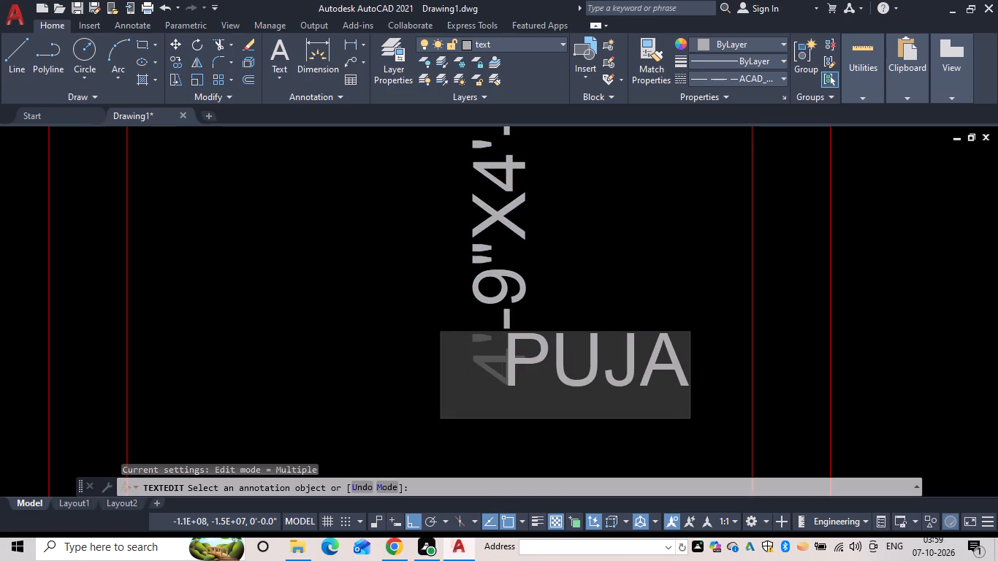
pyautogui.click(685, 370)
pyautogui.press('Return')
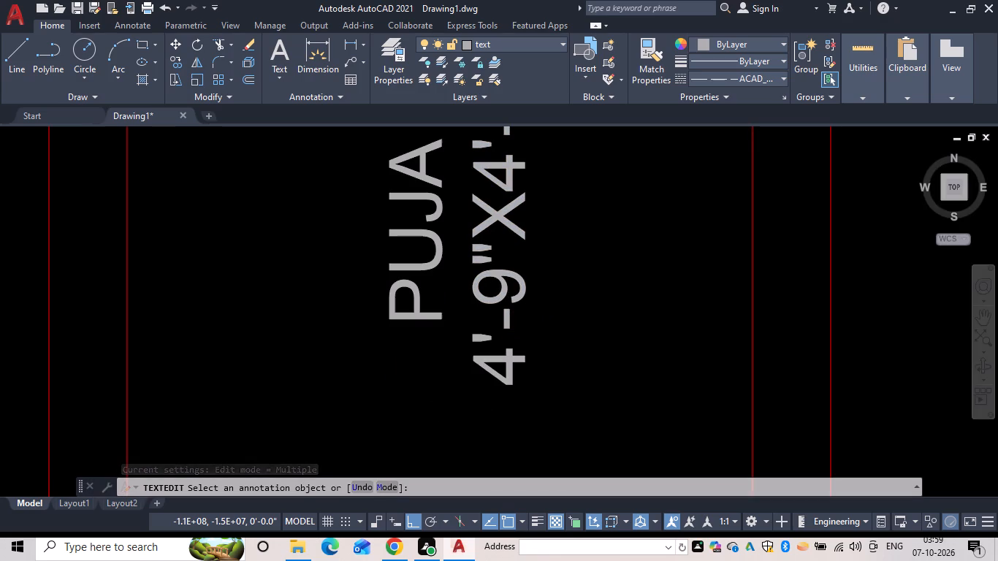
# Change the PUJA room's dimension line to 4'-6"X4'-0" and finish the text editing.
pyautogui.doubleClick(506, 359)
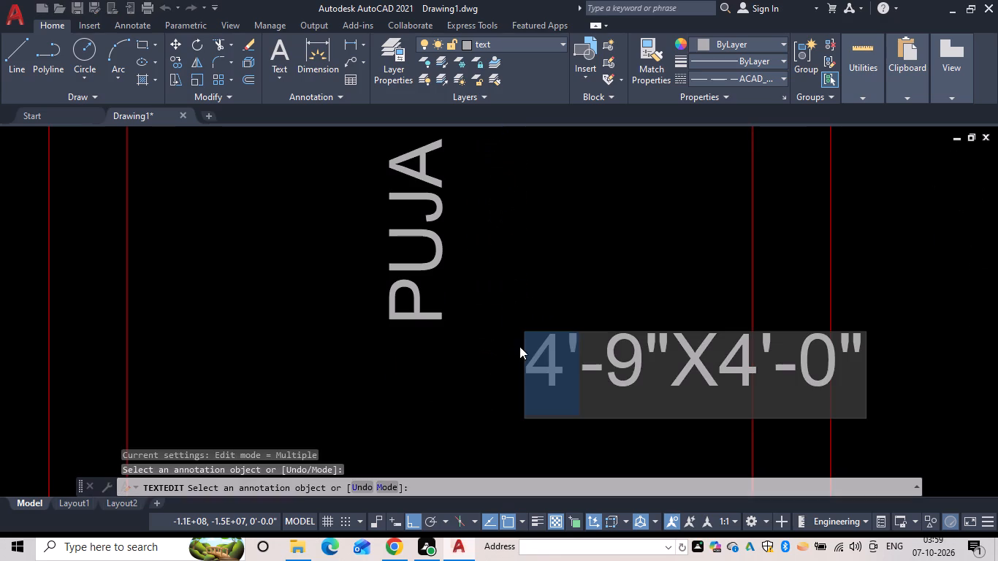
pyautogui.click(644, 362)
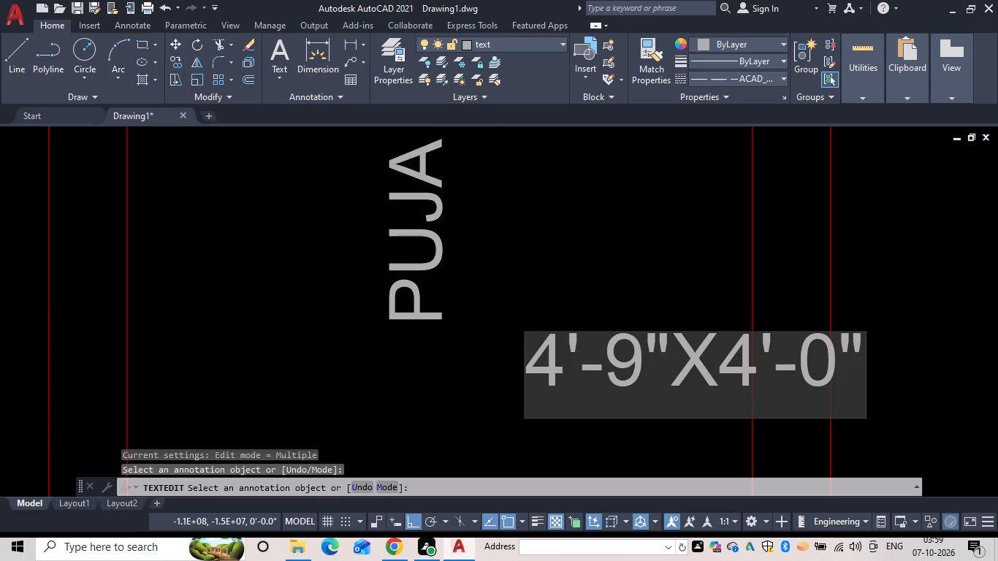
pyautogui.press('BackSpace')
pyautogui.press('6')
pyautogui.press('Return')
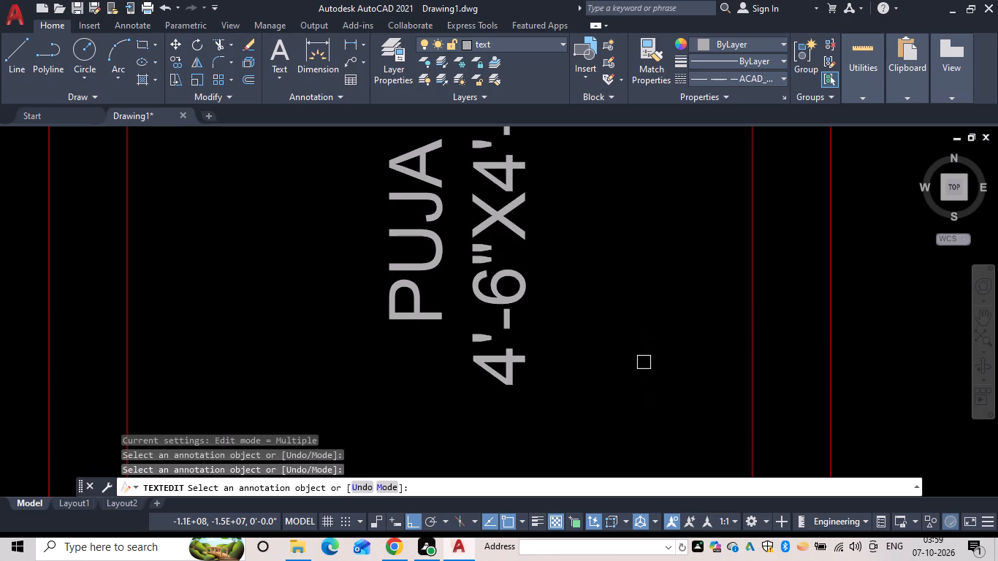
pyautogui.scroll(-2, 735, 285)
pyautogui.scroll(-1, 670, 332)
pyautogui.moveTo(670, 332); pyautogui.dragTo(666, 332, button='middle')
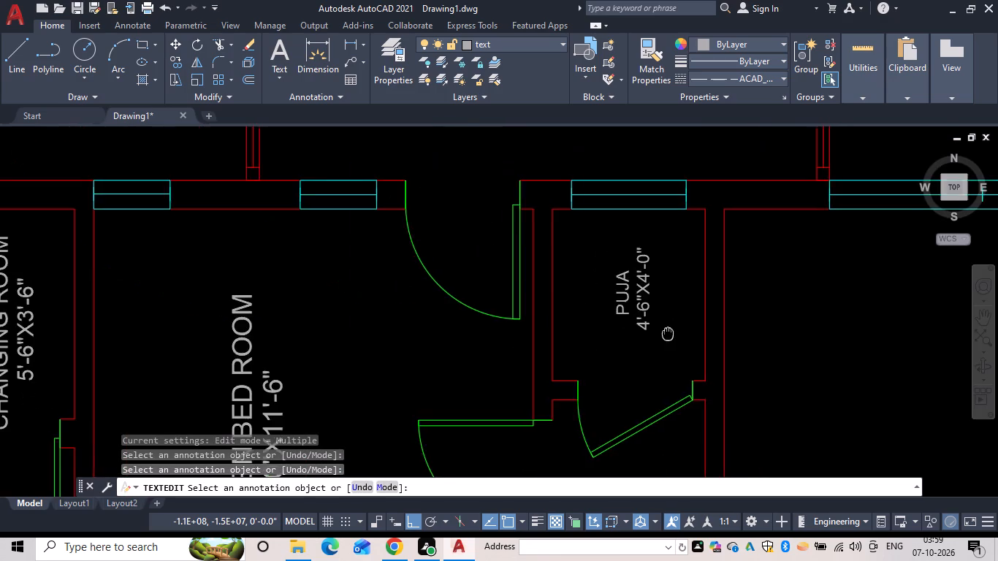
pyautogui.moveTo(666, 332); pyautogui.dragTo(560, 302, button='middle')
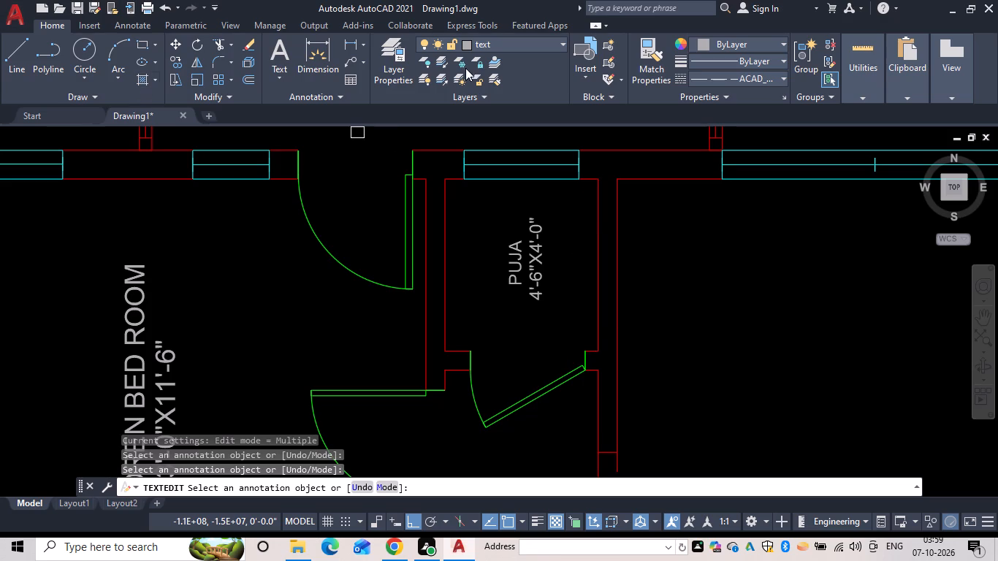
pyautogui.scroll(-4, 546, 268)
pyautogui.moveTo(528, 320); pyautogui.dragTo(490, 234, button='middle')
pyautogui.scroll(3, 493, 221)
pyautogui.middleClick(498, 225)
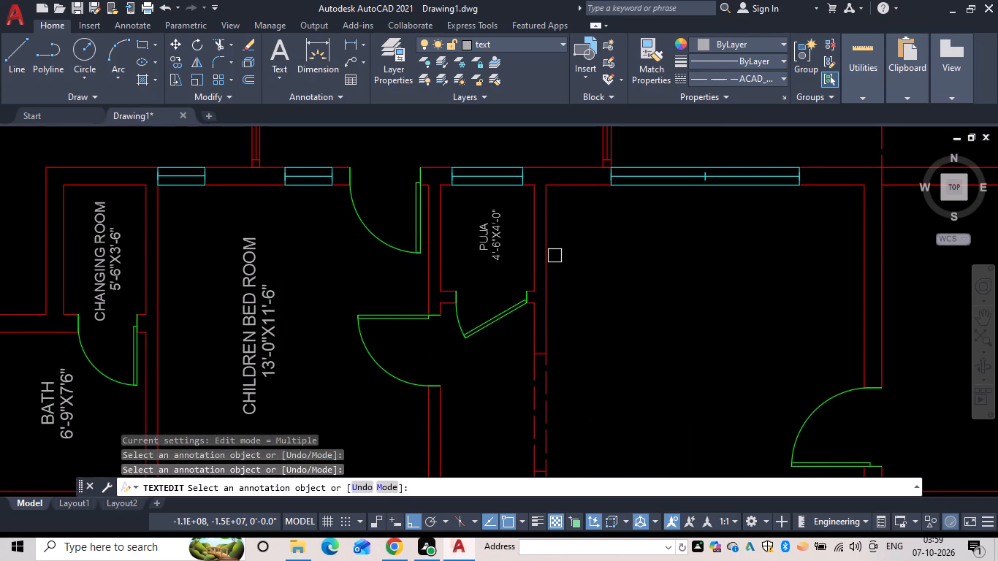
pyautogui.scroll(-1, 560, 286)
pyautogui.moveTo(560, 291); pyautogui.dragTo(547, 324, button='middle')
pyautogui.moveTo(432, 153); pyautogui.dragTo(450, 262, button='middle')
pyautogui.press('Escape')
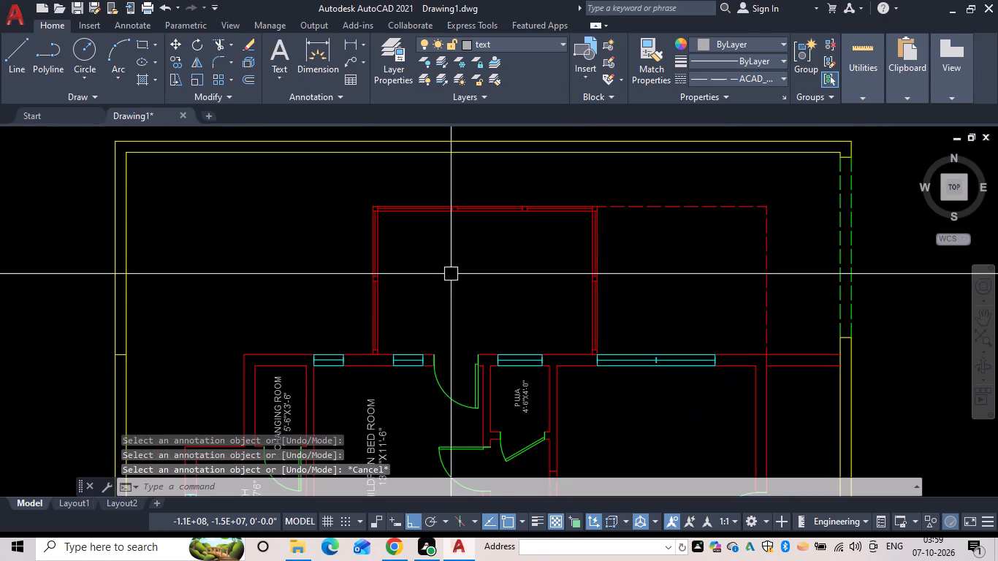
# Add a horizontal two-line text label, 6" high, reading SITOUT and 9'-9"X14'-7" in the open room above the children bed room.
pyautogui.scroll(1, 452, 275)
pyautogui.press('t')
pyautogui.press('e')
pyautogui.write('XT')
pyautogui.press('space')
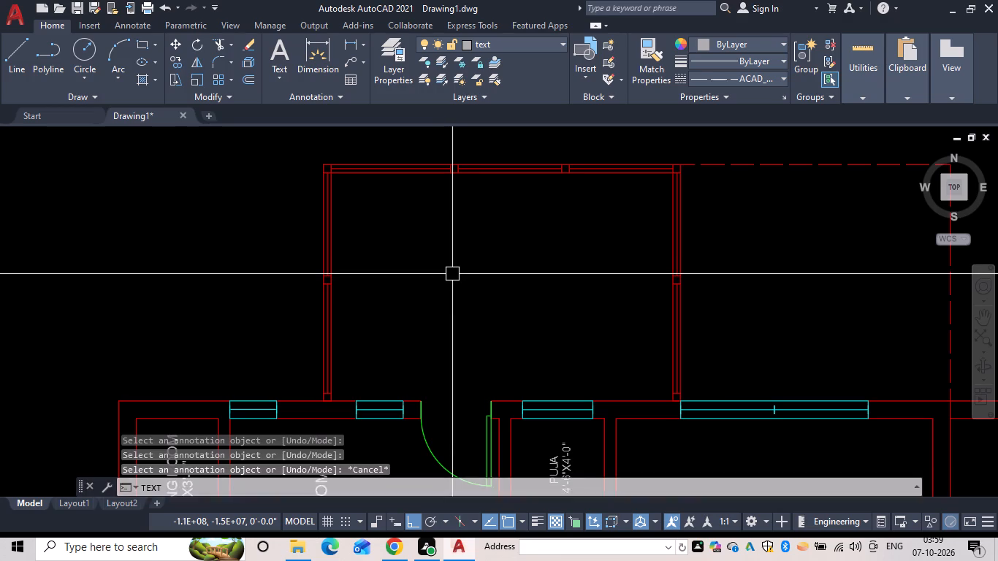
pyautogui.click(430, 243)
pyautogui.write('6')
pyautogui.press('space')
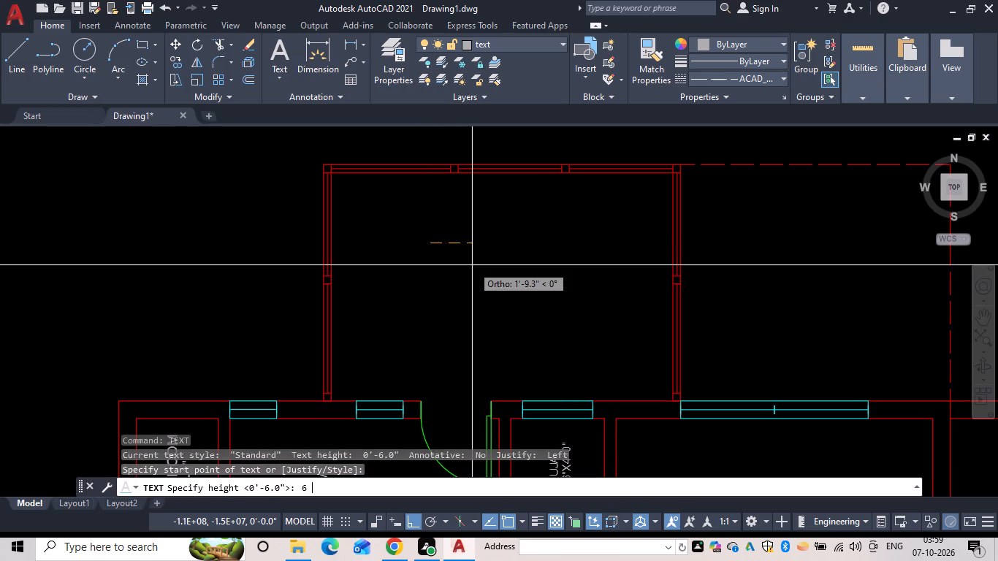
pyautogui.press('space')
pyautogui.write('SITOUR')
pyautogui.press('BackSpace')
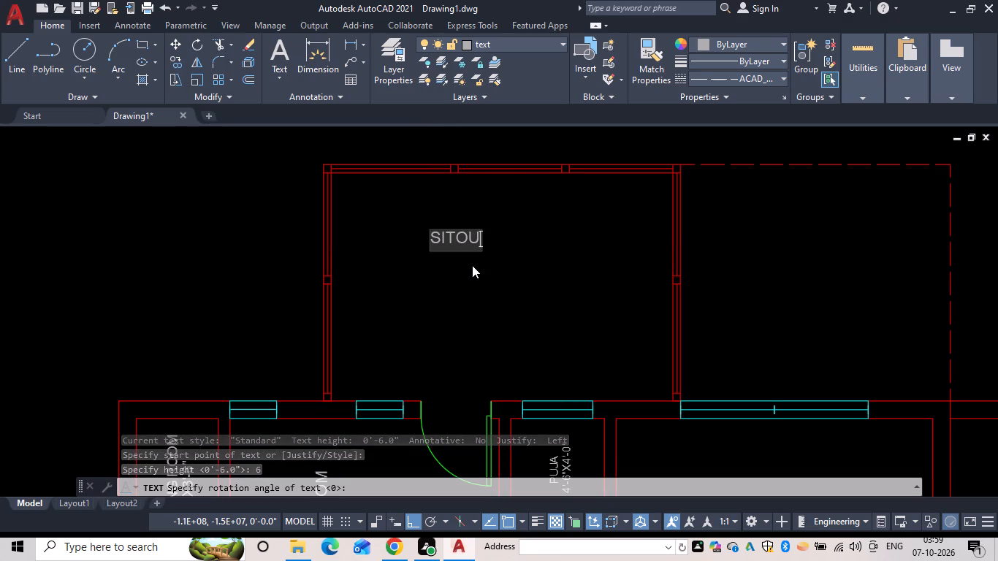
pyautogui.press('t')
pyautogui.press('Return')
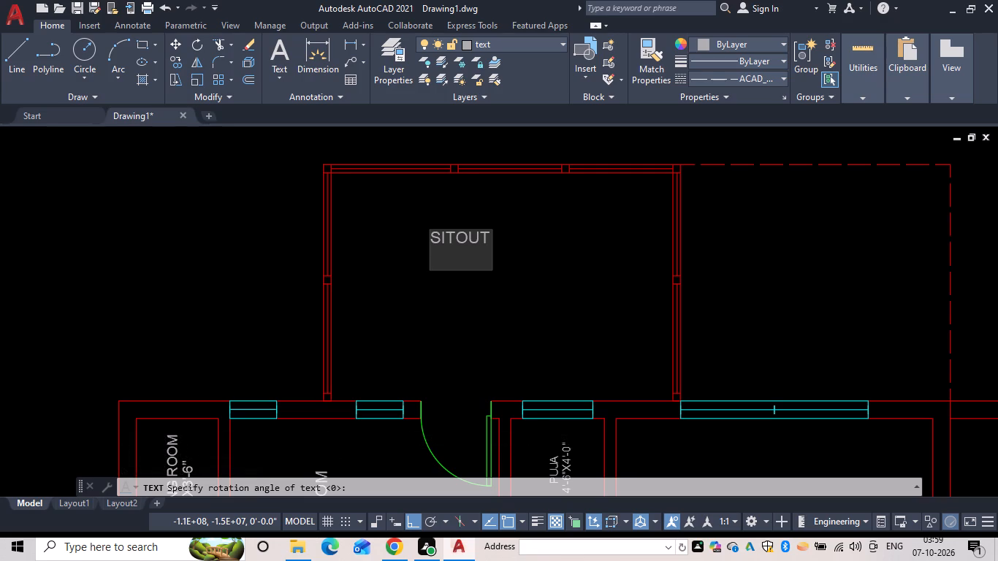
pyautogui.write('9\'-9"')
pyautogui.write('X1')
pyautogui.write("4'7")
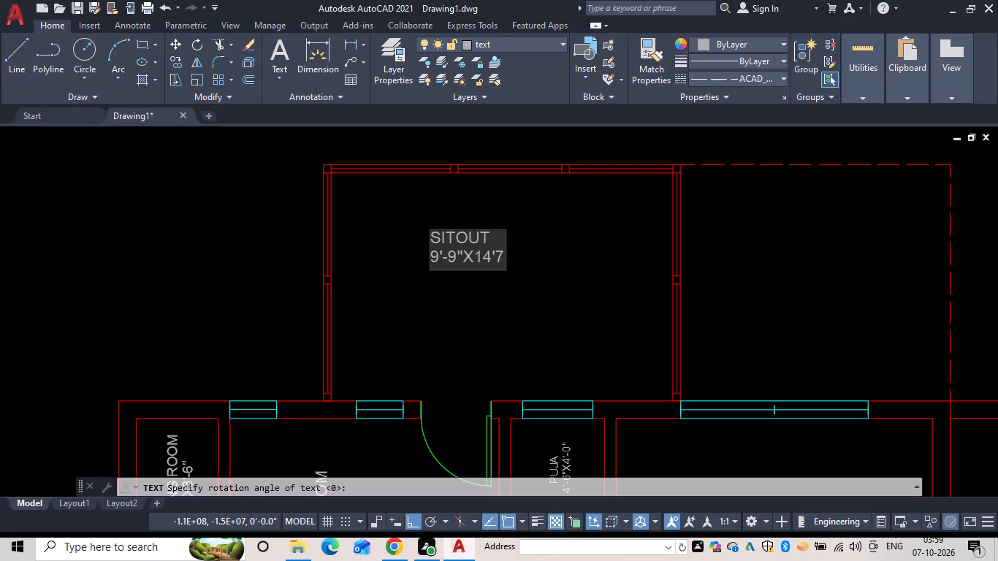
pyautogui.press('BackSpace')
pyautogui.write('-7"')
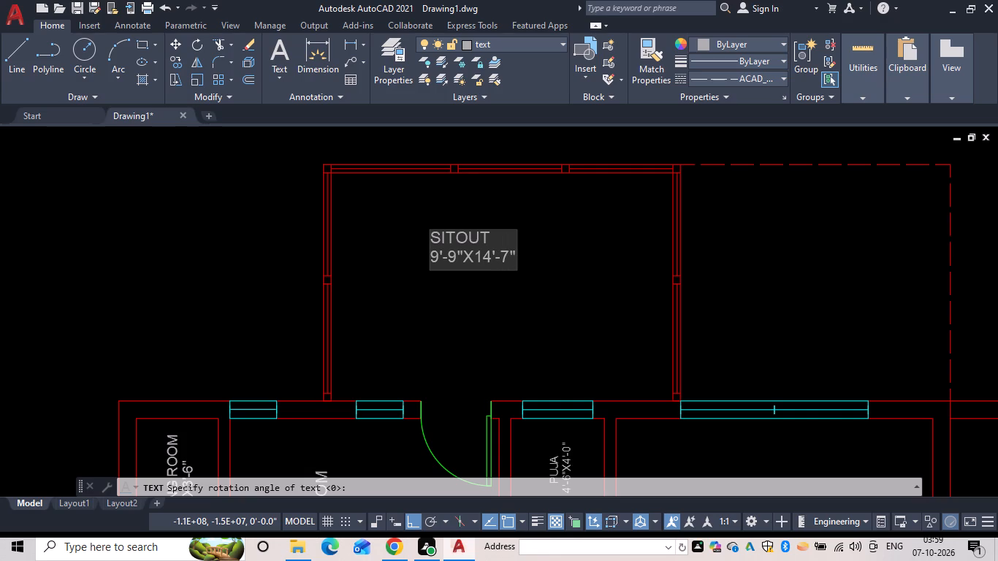
pyautogui.click(429, 233)
pyautogui.press('space')
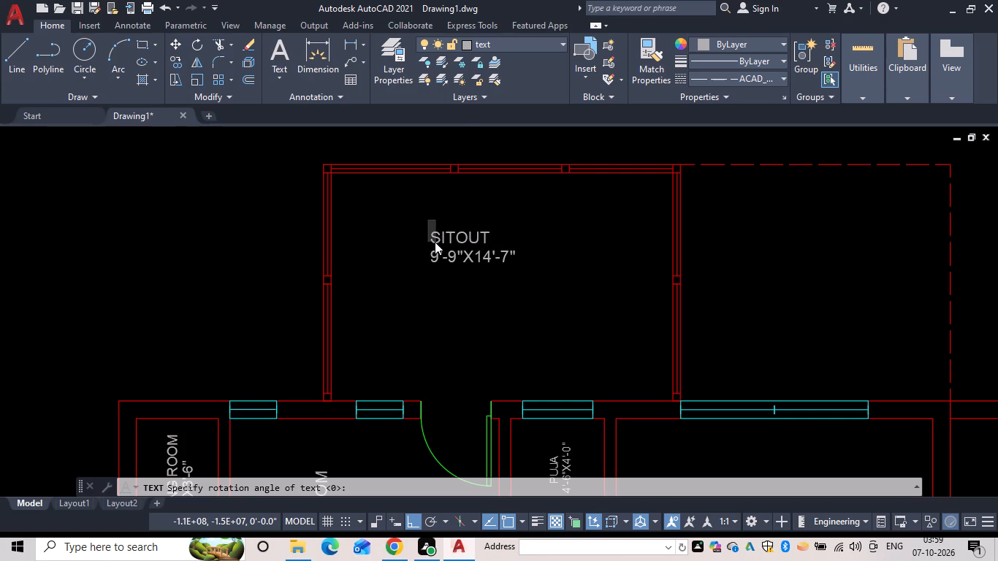
pyautogui.press('Escape')
# Insert two leading spaces before SITOUT to centre the name over its dimension line.
pyautogui.click(462, 240)
pyautogui.scroll(2, 452, 228)
pyautogui.press('Escape')
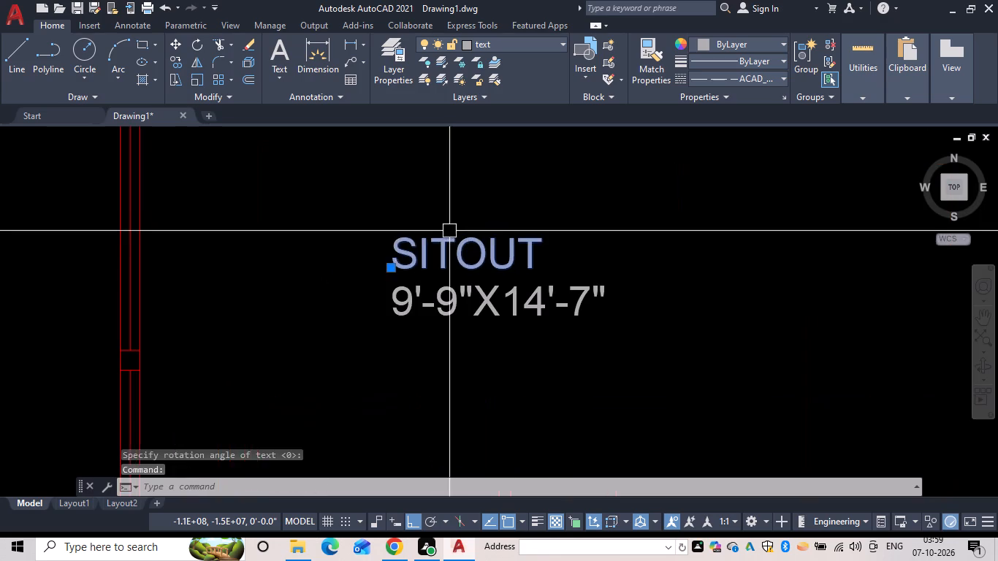
pyautogui.doubleClick(400, 248)
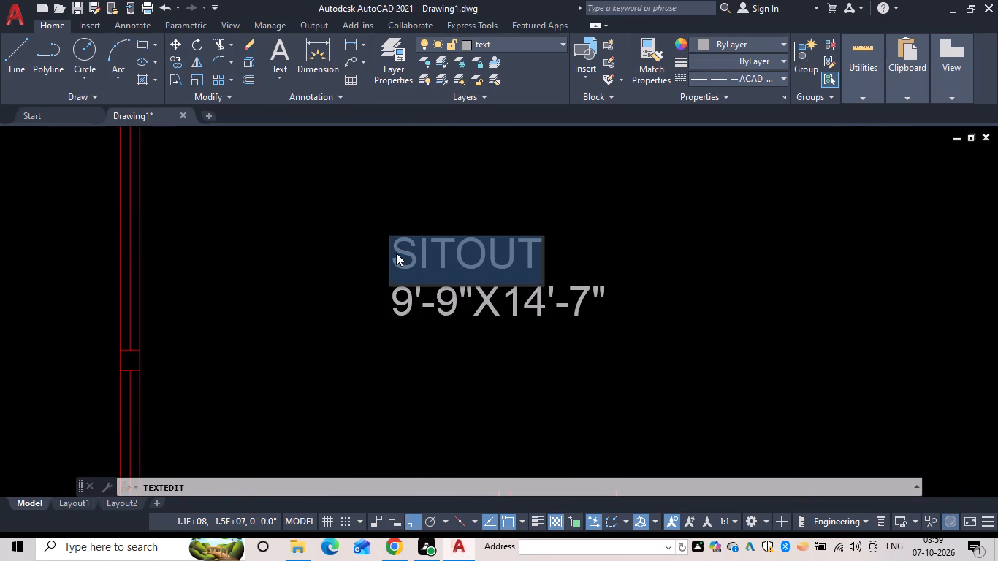
pyautogui.click(395, 253)
pyautogui.press('space')
pyautogui.press('space')
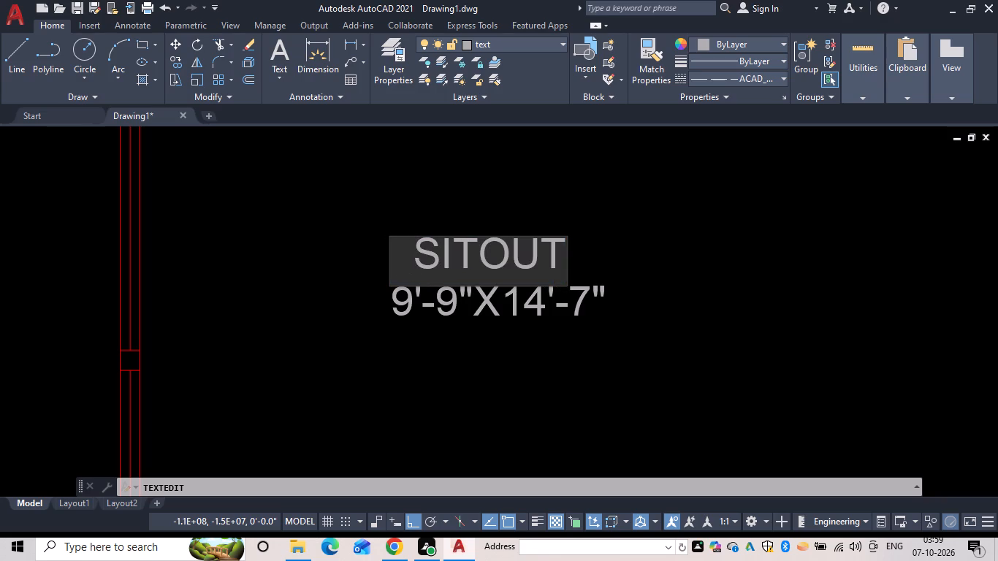
pyautogui.click(563, 272)
pyautogui.press('Return')
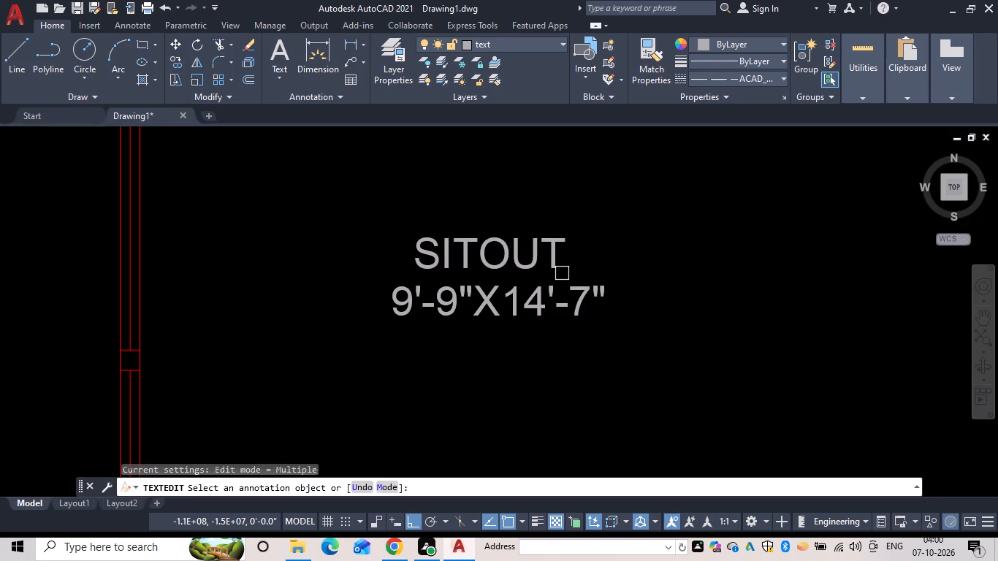
pyautogui.press('Escape')
# Rotate the two-line SITOUT label 90° counterclockwise so it reads vertically like the other room labels.
pyautogui.write('RO')
pyautogui.press('space')
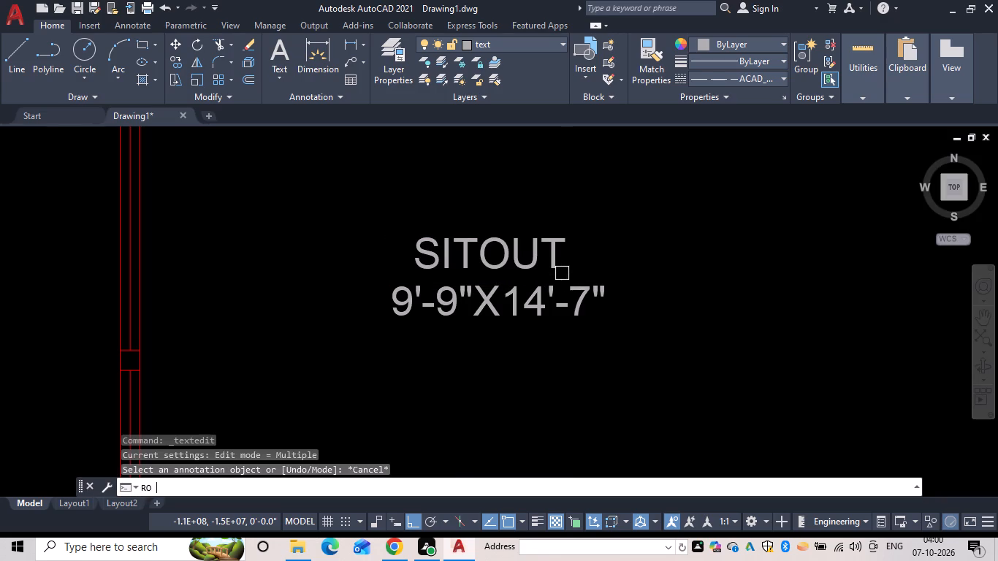
pyautogui.scroll(-1, 535, 257)
pyautogui.moveTo(552, 334); pyautogui.dragTo(495, 292)
pyautogui.moveTo(407, 215); pyautogui.dragTo(417, 222)
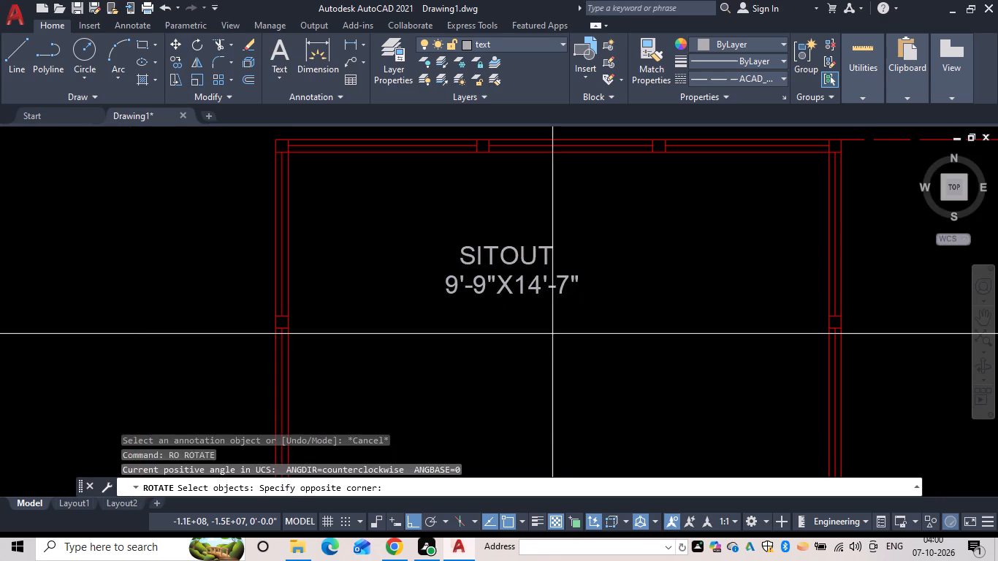
pyautogui.scroll(-5, 476, 260)
pyautogui.press('space')
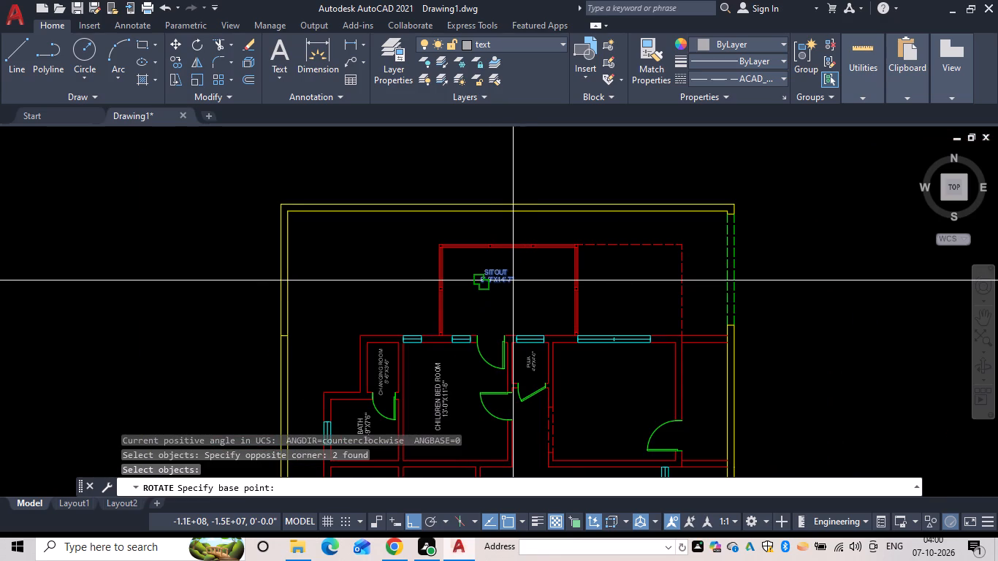
pyautogui.click(513, 280)
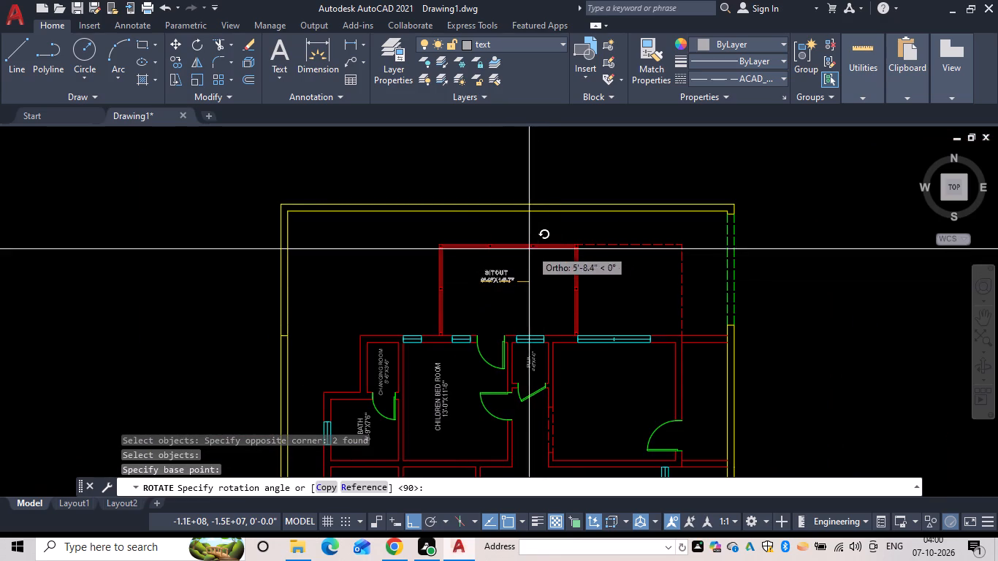
pyautogui.click(468, 176)
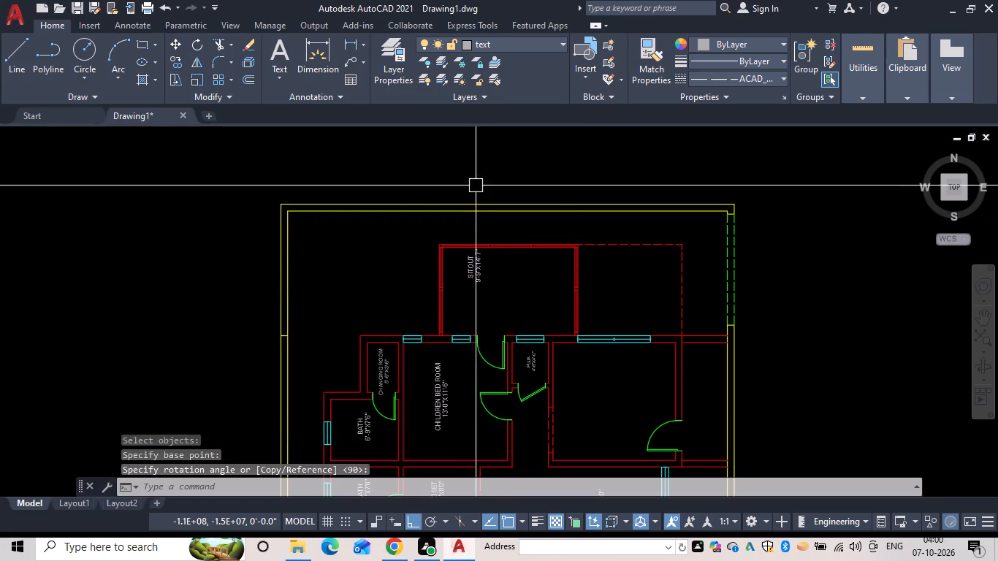
# Move the rotated SITOUT label straight down by a little over 2' to the mid-height of the sitout.
pyautogui.scroll(1, 480, 264)
pyautogui.press('Escape')
pyautogui.press('m')
pyautogui.press('space')
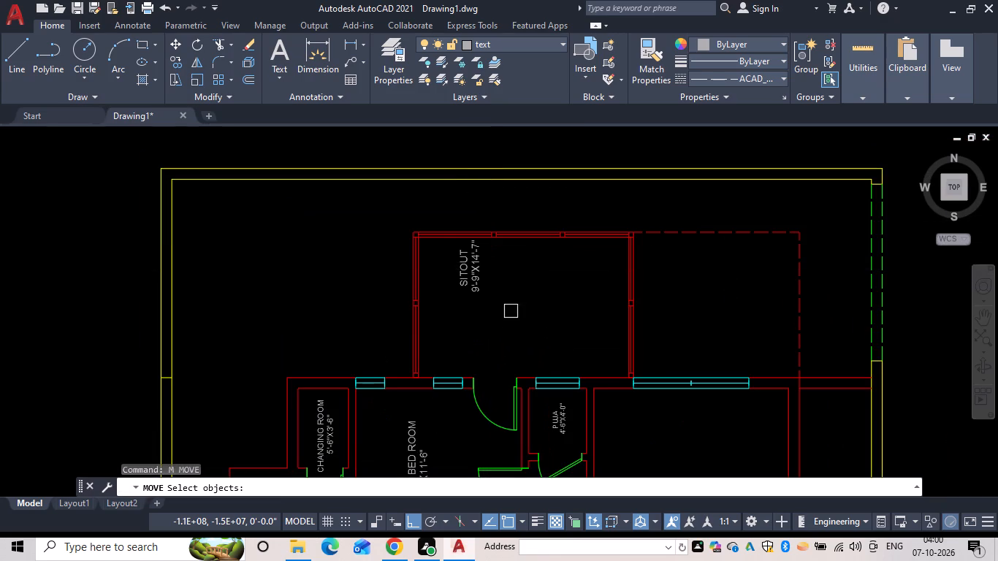
pyautogui.moveTo(511, 311); pyautogui.dragTo(459, 294)
pyautogui.moveTo(443, 263); pyautogui.dragTo(449, 267)
pyautogui.press('space')
pyautogui.moveTo(474, 280); pyautogui.dragTo(474, 289)
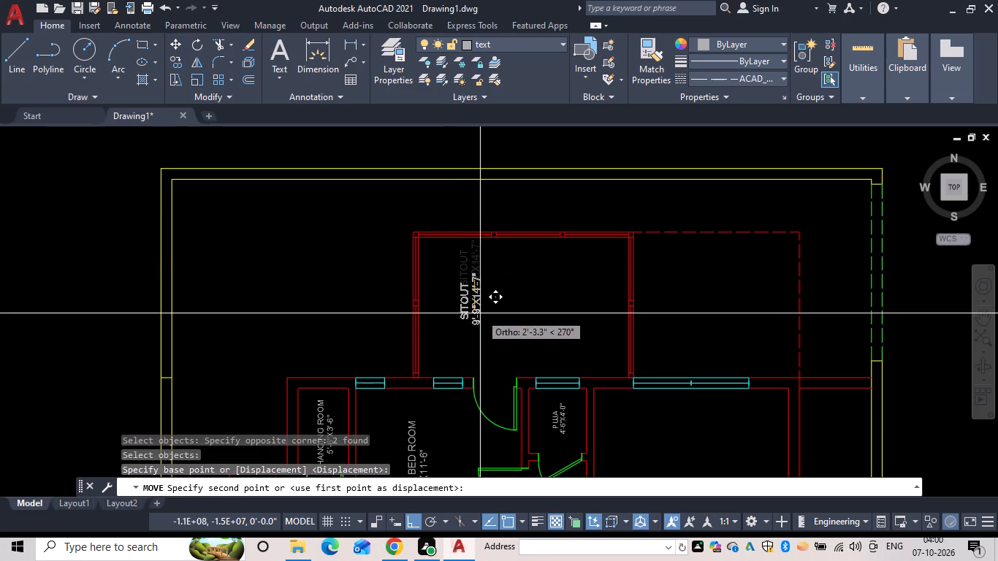
pyautogui.moveTo(480, 313); pyautogui.dragTo(489, 317)
# Move the SITOUT label horizontally to the right, away from the sitout's left wall, keeping its height.
pyautogui.press('space')
pyautogui.moveTo(511, 346); pyautogui.dragTo(475, 322)
pyautogui.click(456, 291)
pyautogui.press('space')
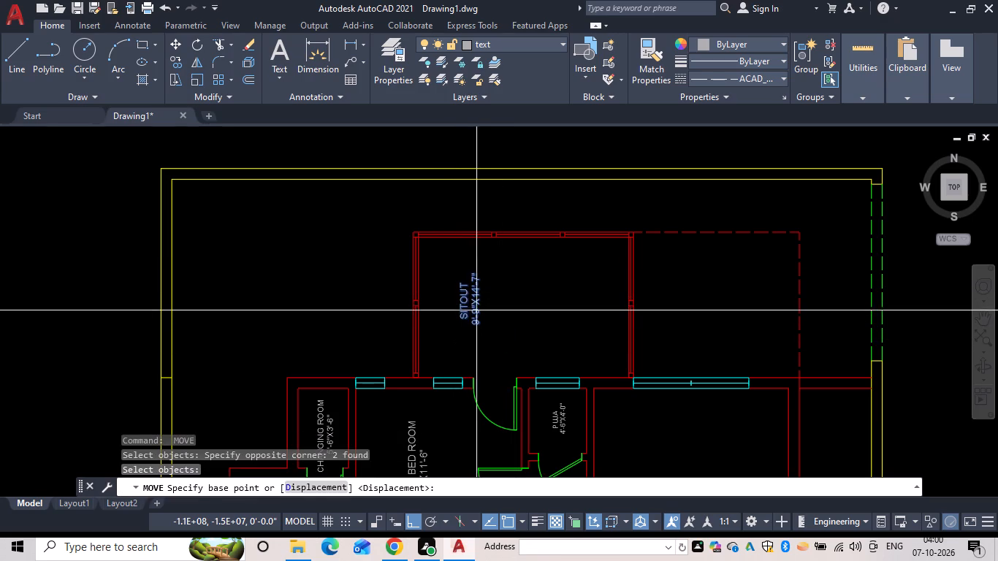
pyautogui.moveTo(471, 302); pyautogui.dragTo(484, 308)
pyautogui.click(541, 329)
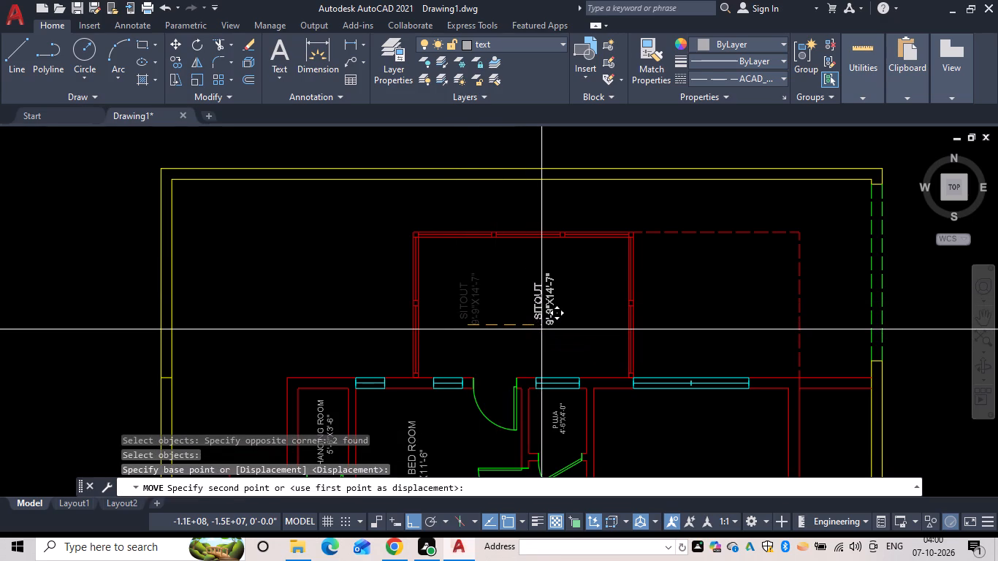
pyautogui.press('Escape')
# Copy the SITOUT label about 13'-10" horizontally to the right into the dashed-outline area beside the sitout.
pyautogui.scroll(-1, 559, 307)
pyautogui.middleClick(559, 307)
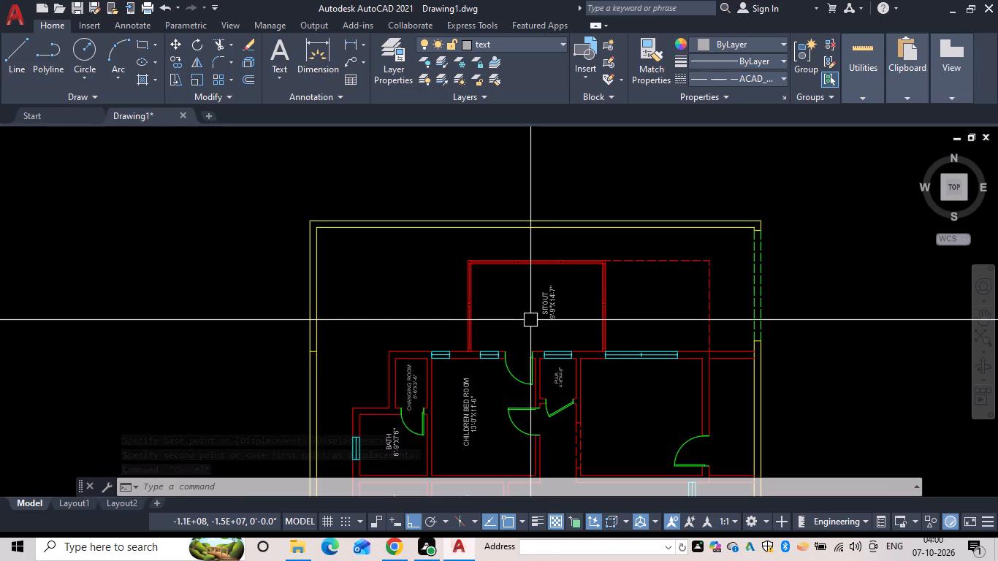
pyautogui.press('Escape')
pyautogui.write('CO')
pyautogui.press('space')
pyautogui.click(563, 330)
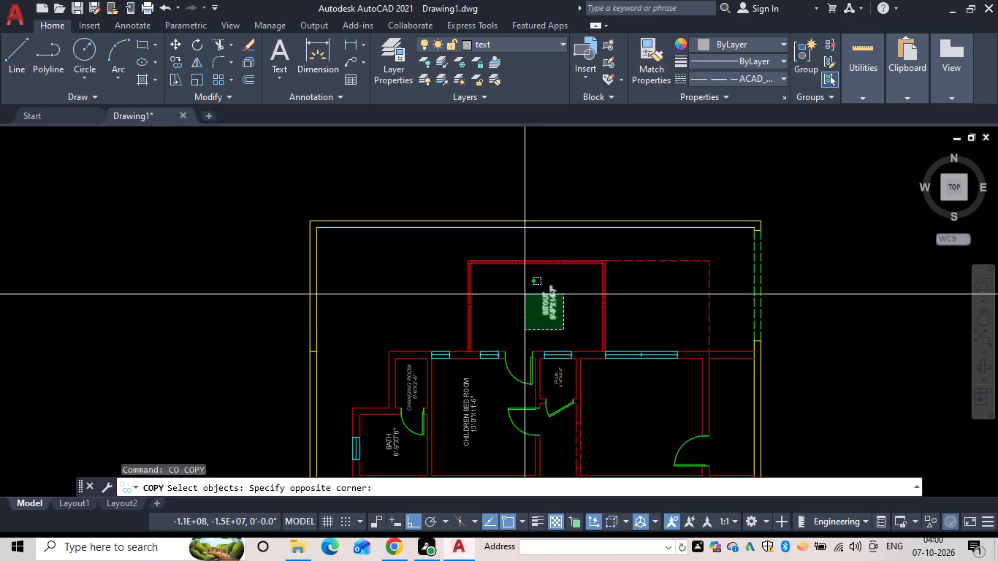
pyautogui.click(525, 294)
pyautogui.press('space')
pyautogui.moveTo(552, 299); pyautogui.dragTo(564, 305)
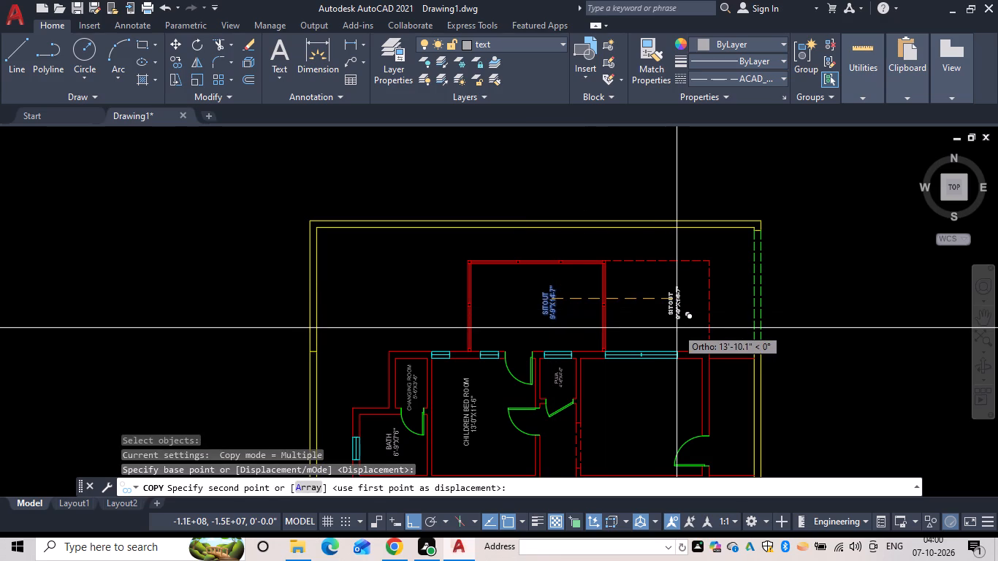
pyautogui.click(677, 328)
pyautogui.press('Escape')
# Change the copied label's name from SITOUT to GARAGE.
pyautogui.scroll(4, 682, 316)
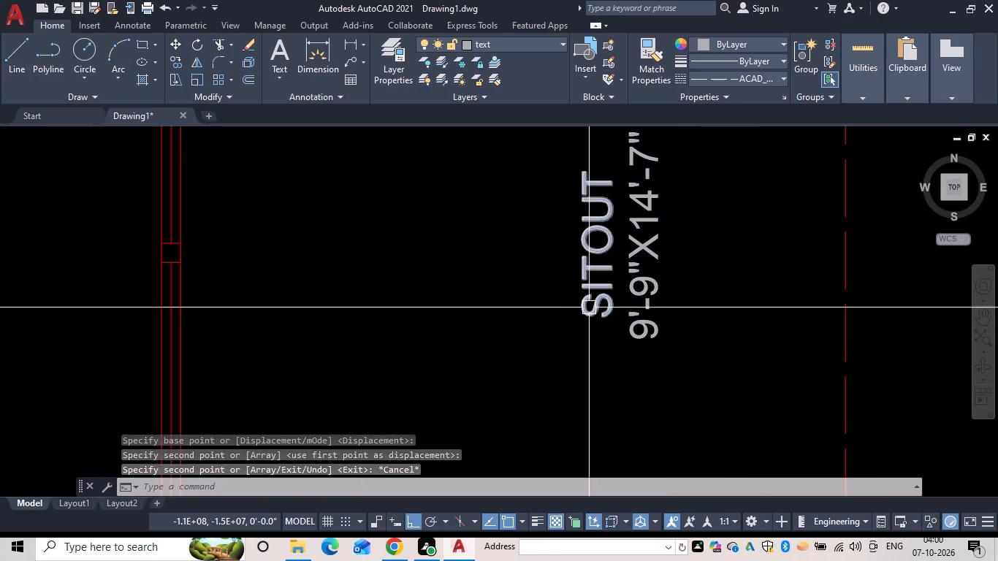
pyautogui.doubleClick(589, 308)
pyautogui.press('BackSpace')
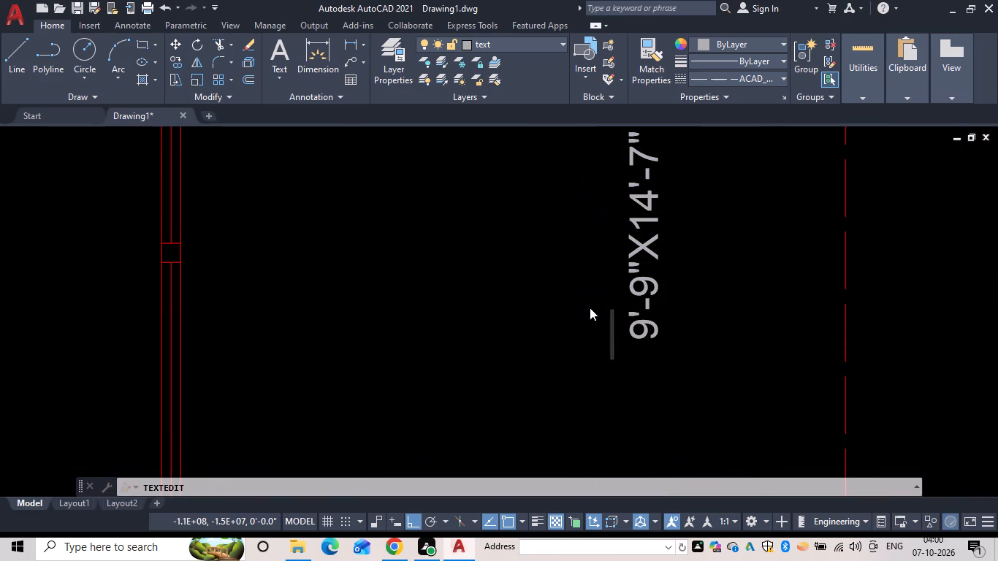
pyautogui.write('GARAGE')
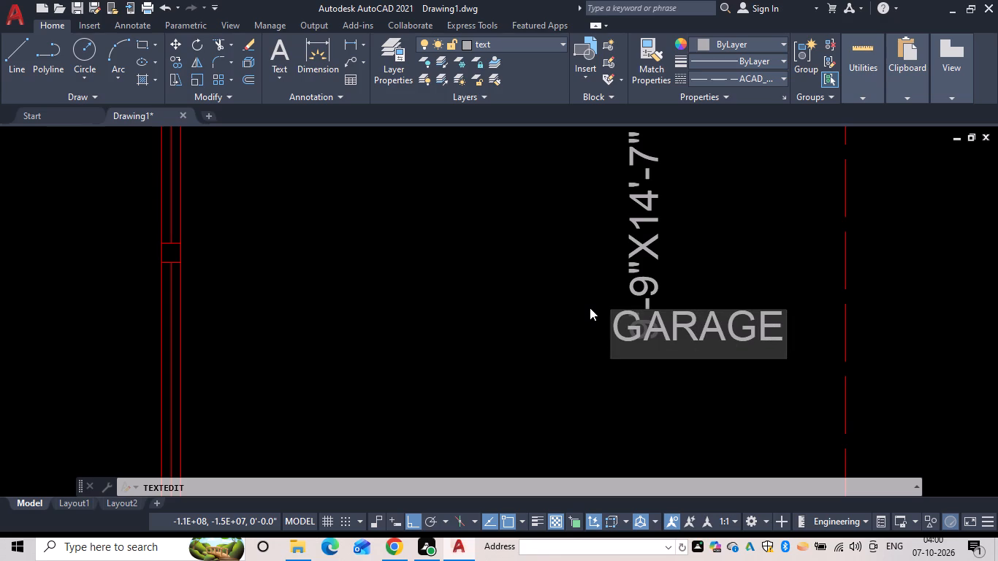
pyautogui.press('Return')
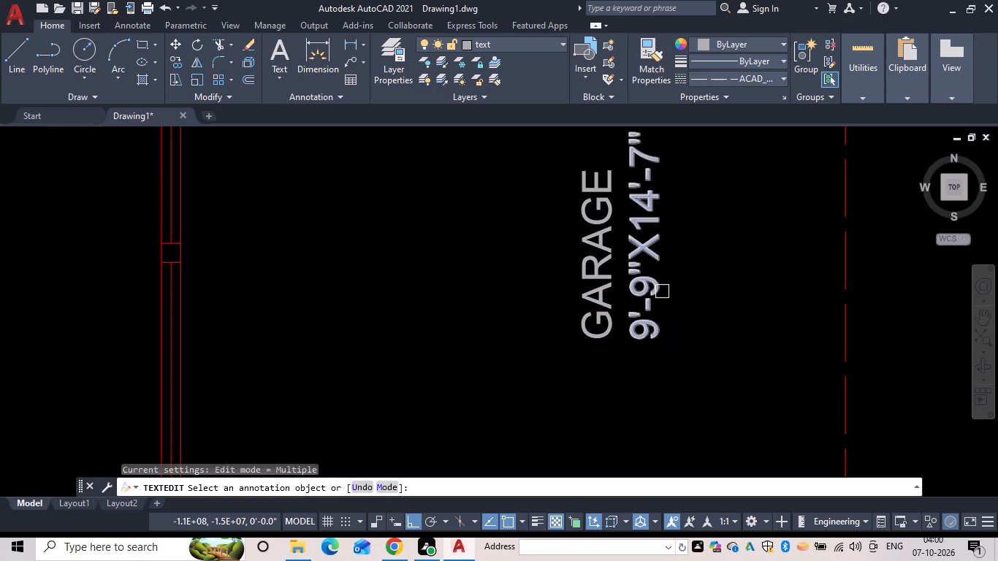
# Change the dimension line under GARAGE to 13'-9"X16'-6".
pyautogui.doubleClick(662, 291)
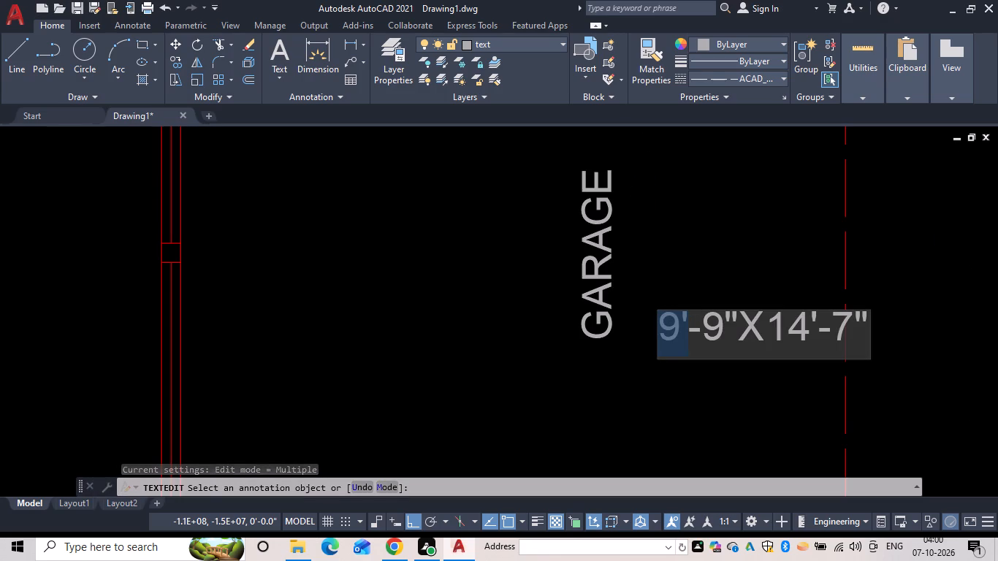
pyautogui.press('BackSpace')
pyautogui.write("13'")
pyautogui.click(831, 334)
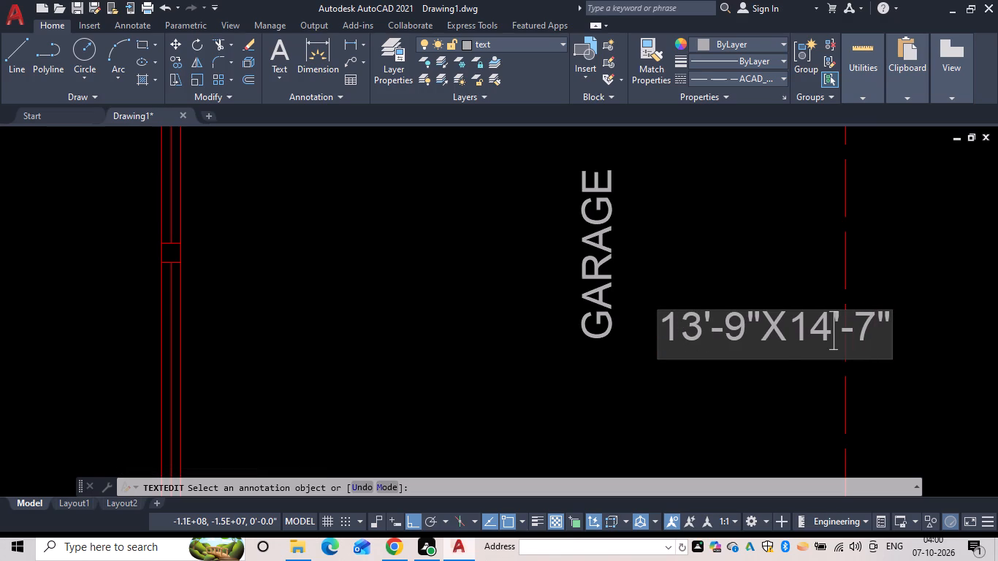
pyautogui.press('BackSpace')
pyautogui.press('BackSpace')
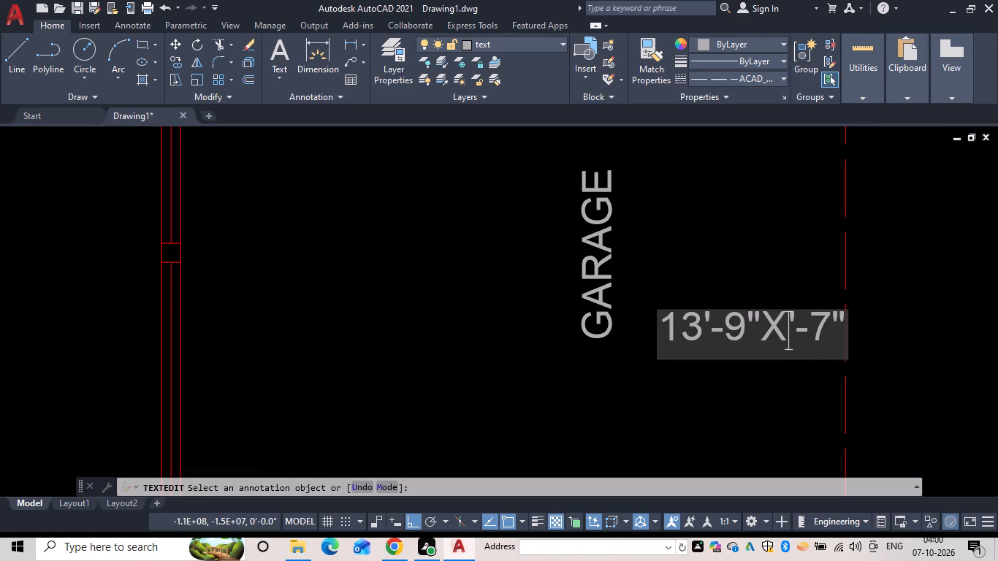
pyautogui.write('16')
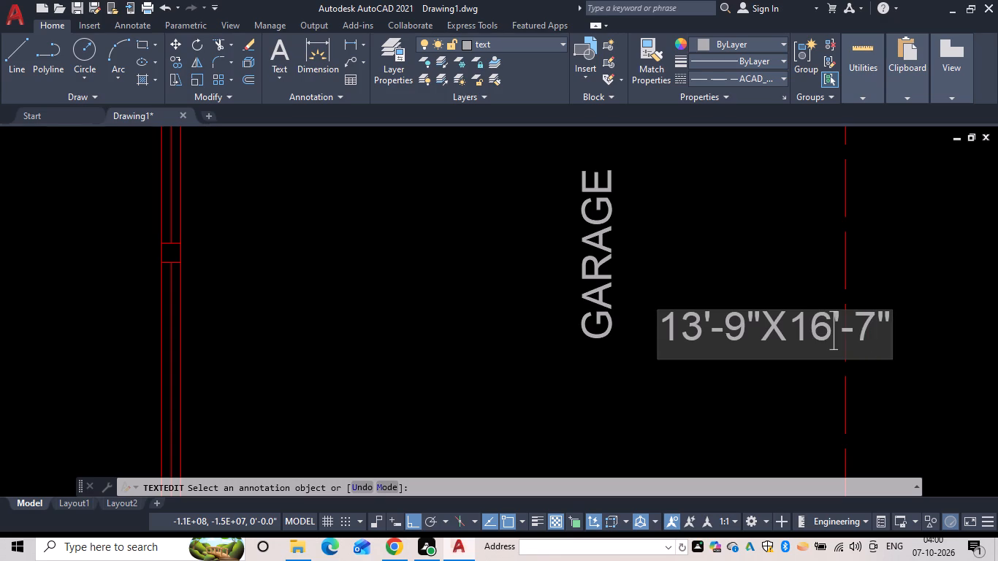
pyautogui.click(873, 323)
pyautogui.press('BackSpace')
pyautogui.press('6')
pyautogui.press('Return')
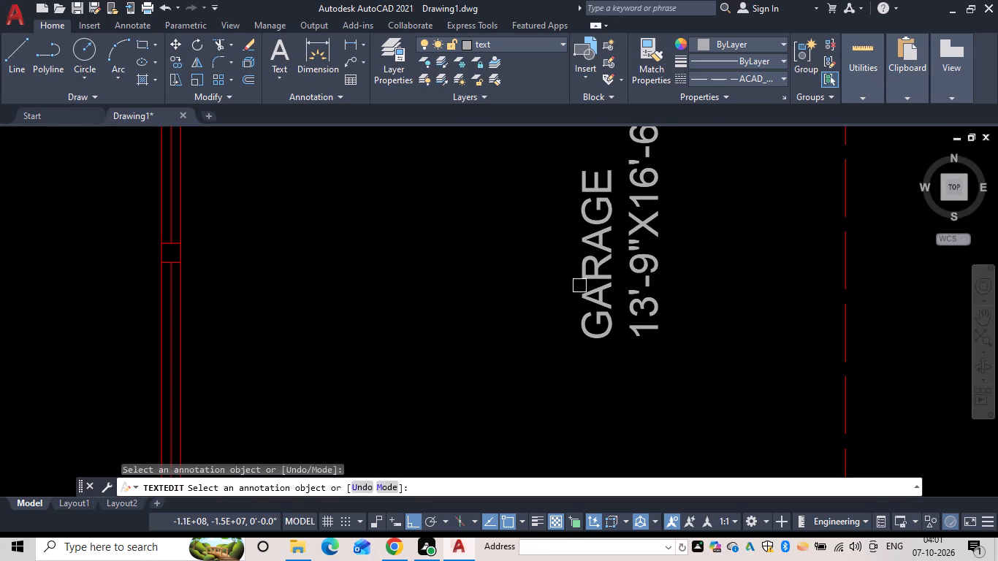
# Insert five leading spaces before GARAGE to shift the name along its dimension line.
pyautogui.click(587, 285)
pyautogui.click(593, 285)
pyautogui.click(603, 332)
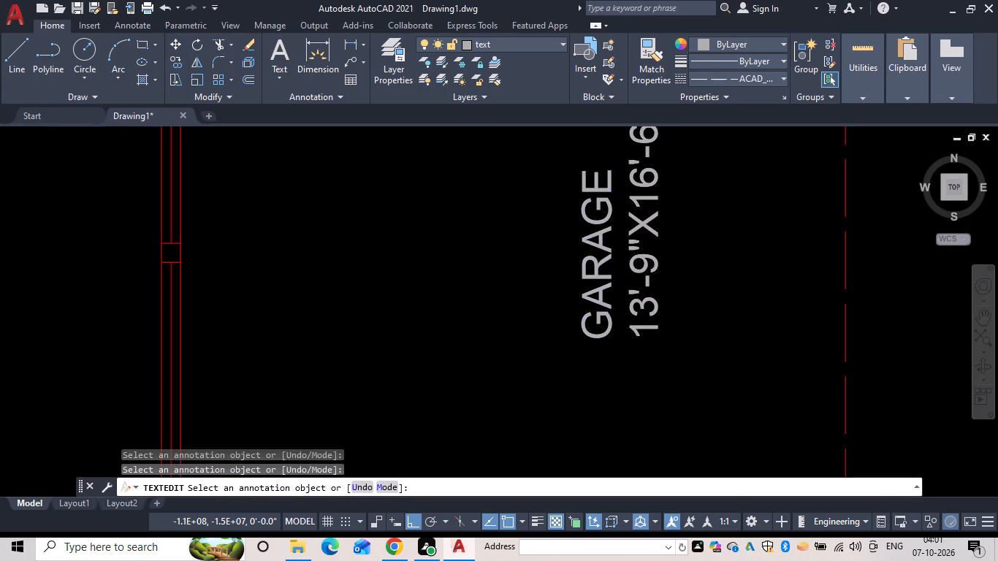
pyautogui.click(603, 332)
pyautogui.click(620, 334)
pyautogui.press('space')
pyautogui.press('space')
pyautogui.press('space')
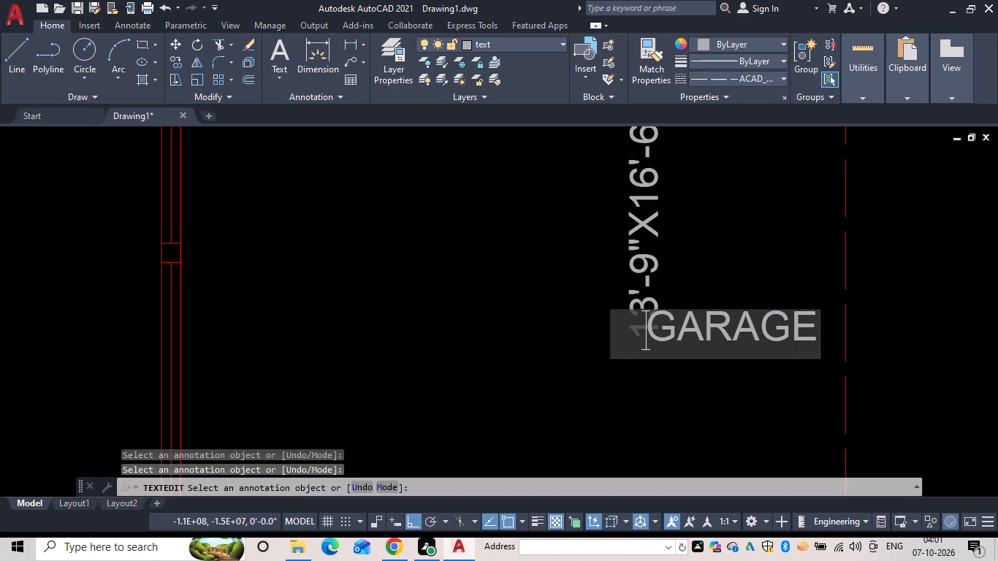
pyautogui.press('space')
pyautogui.press('space')
pyautogui.press('Return')
# Remove two of the leading spaces before GARAGE to centre it over its dimension line, and finish the text editing.
pyautogui.scroll(-1, 658, 339)
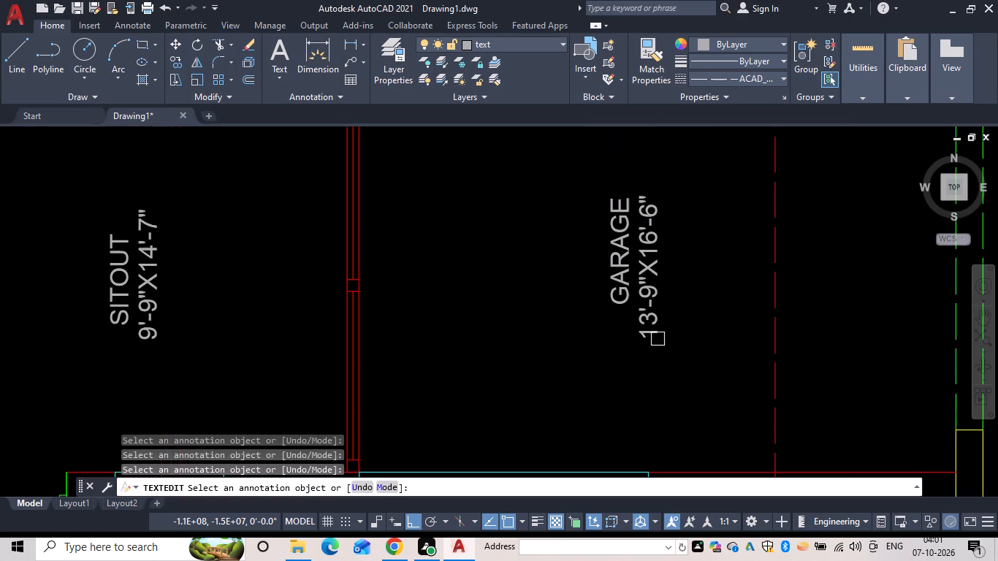
pyautogui.middleClick(663, 343)
pyautogui.doubleClick(621, 210)
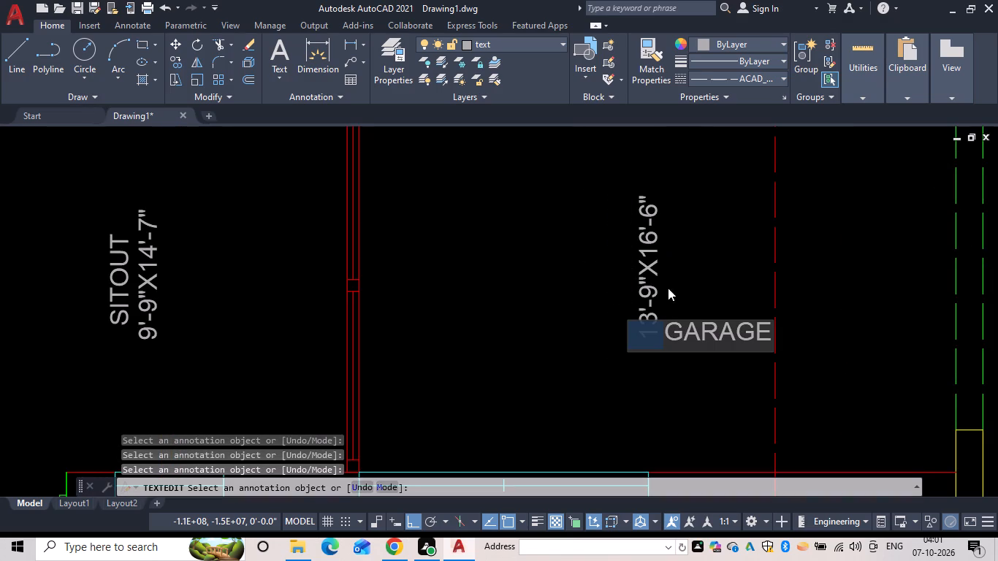
pyautogui.click(662, 322)
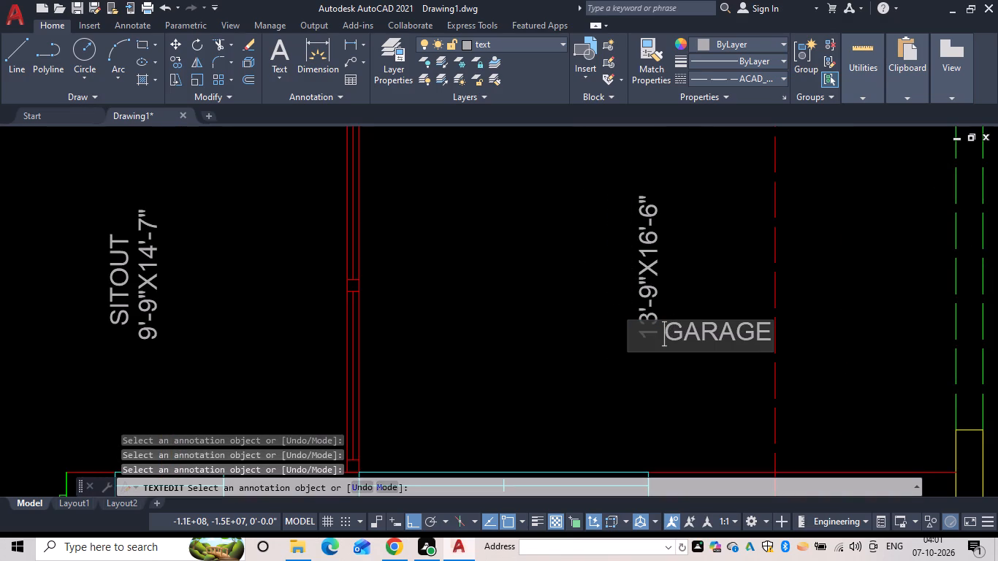
pyautogui.press('BackSpace')
pyautogui.press('BackSpace')
pyautogui.press('Return')
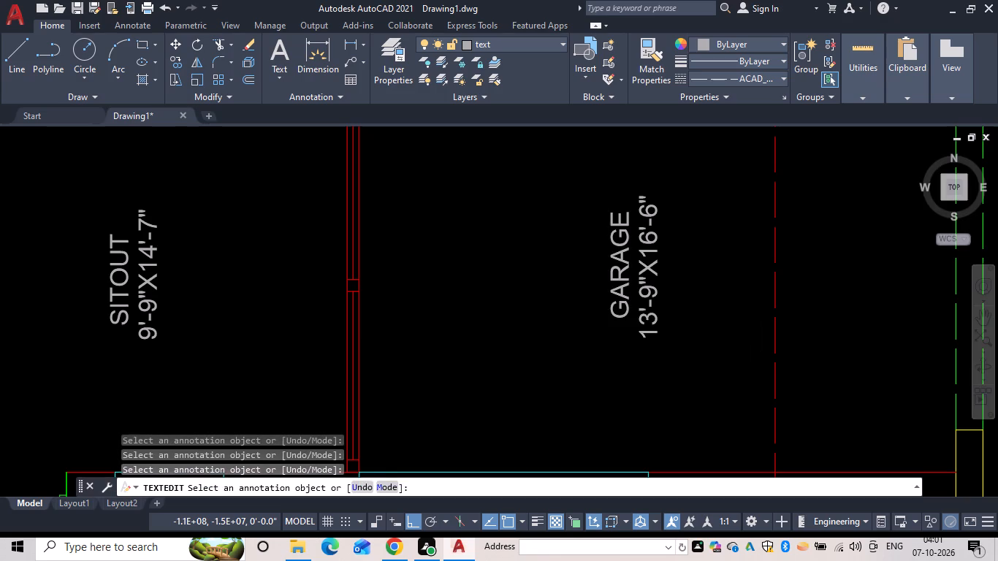
pyautogui.press('Escape')
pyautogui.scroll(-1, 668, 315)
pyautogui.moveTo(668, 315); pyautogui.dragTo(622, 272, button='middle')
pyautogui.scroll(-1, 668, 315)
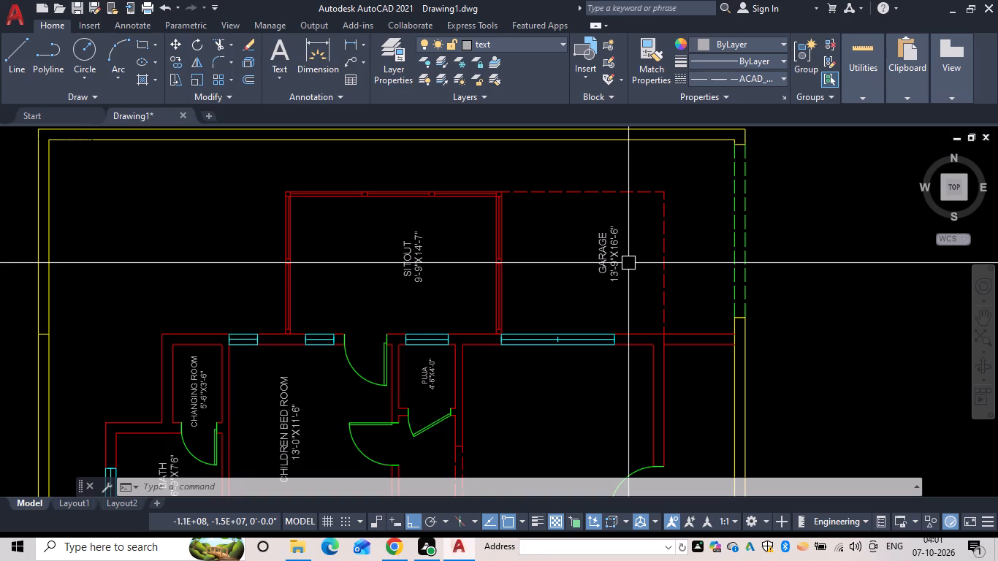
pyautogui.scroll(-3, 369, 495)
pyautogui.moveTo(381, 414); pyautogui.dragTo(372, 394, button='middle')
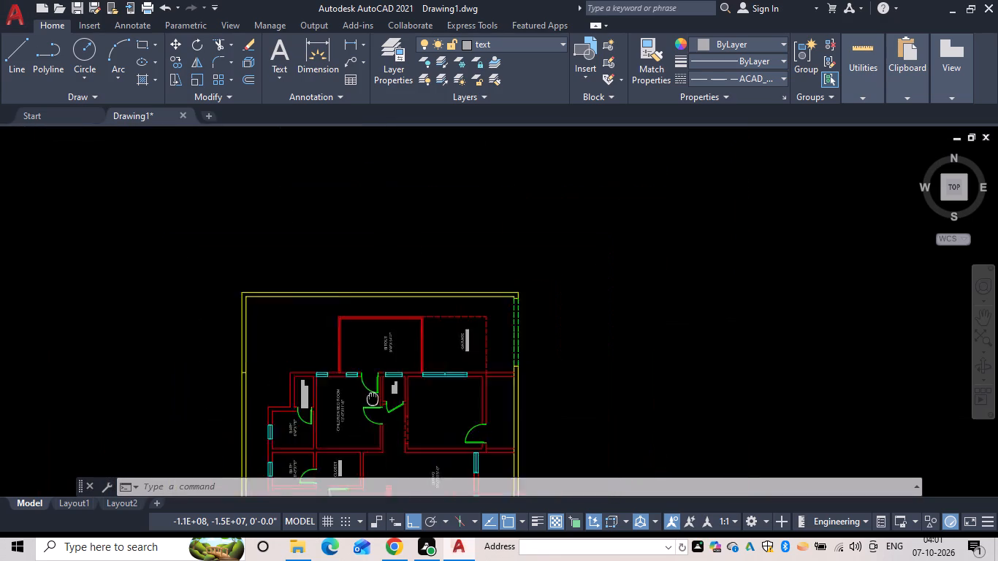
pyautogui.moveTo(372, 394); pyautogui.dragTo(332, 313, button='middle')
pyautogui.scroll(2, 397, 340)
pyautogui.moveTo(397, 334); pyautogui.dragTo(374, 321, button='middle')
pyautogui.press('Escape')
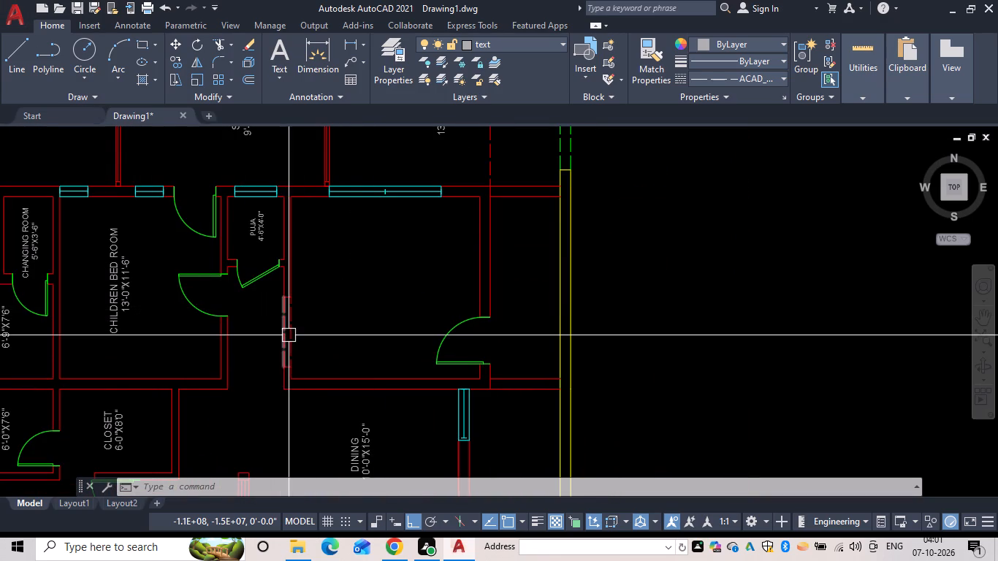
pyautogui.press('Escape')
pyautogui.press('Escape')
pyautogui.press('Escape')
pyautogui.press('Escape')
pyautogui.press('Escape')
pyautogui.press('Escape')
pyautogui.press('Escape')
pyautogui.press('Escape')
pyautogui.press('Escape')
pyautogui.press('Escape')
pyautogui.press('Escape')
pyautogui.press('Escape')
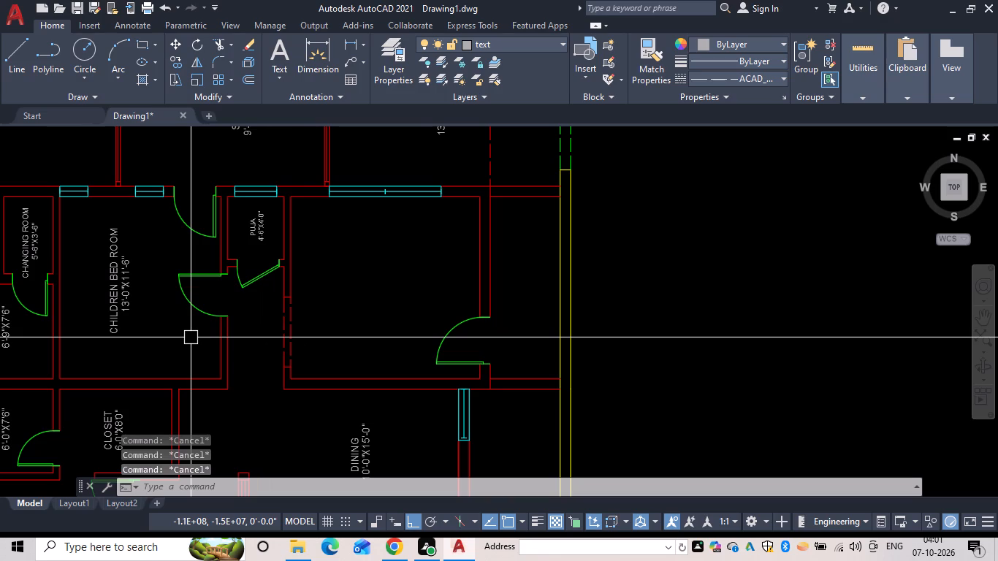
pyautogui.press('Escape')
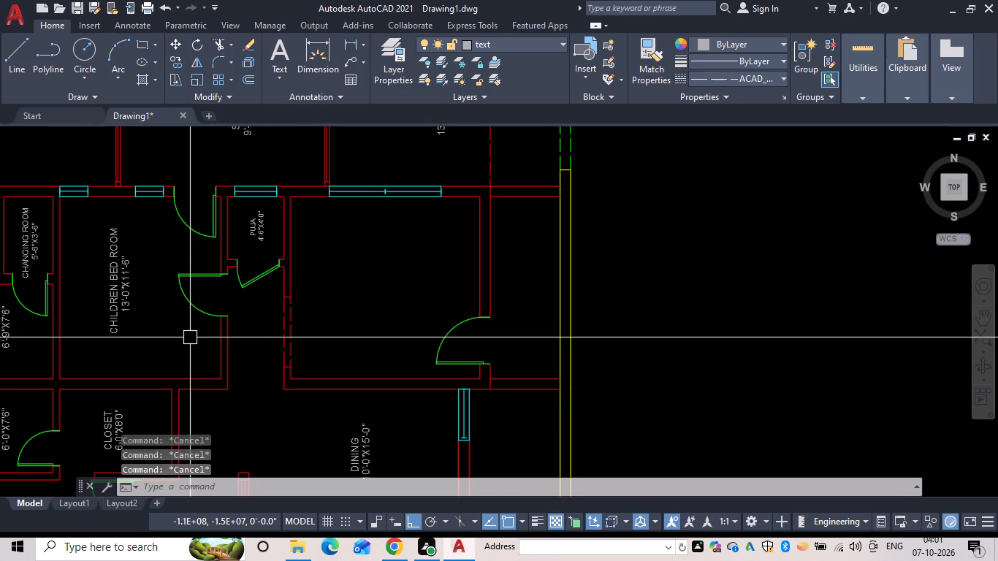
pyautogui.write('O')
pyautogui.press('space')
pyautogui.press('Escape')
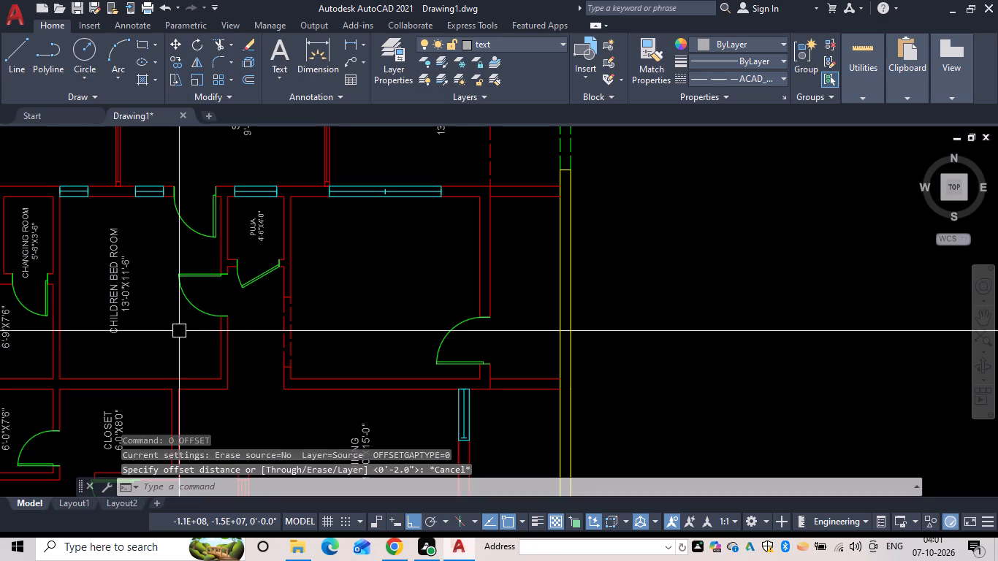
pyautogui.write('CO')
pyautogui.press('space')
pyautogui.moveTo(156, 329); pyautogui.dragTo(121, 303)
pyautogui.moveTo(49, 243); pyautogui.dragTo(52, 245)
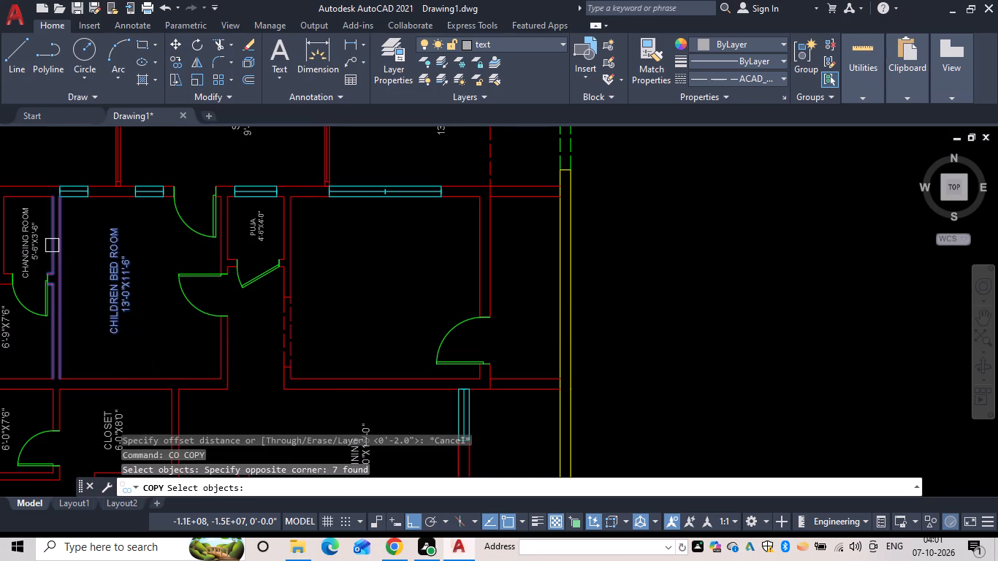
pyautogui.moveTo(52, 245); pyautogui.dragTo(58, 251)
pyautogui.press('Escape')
# Copy the CHILDREN BED ROOM label with its dimension line into the unlabelled room east of PUJA.
pyautogui.press('space')
pyautogui.moveTo(151, 329); pyautogui.dragTo(118, 301)
pyautogui.click(94, 283)
pyautogui.press('space')
pyautogui.moveTo(104, 287); pyautogui.dragTo(103, 286)
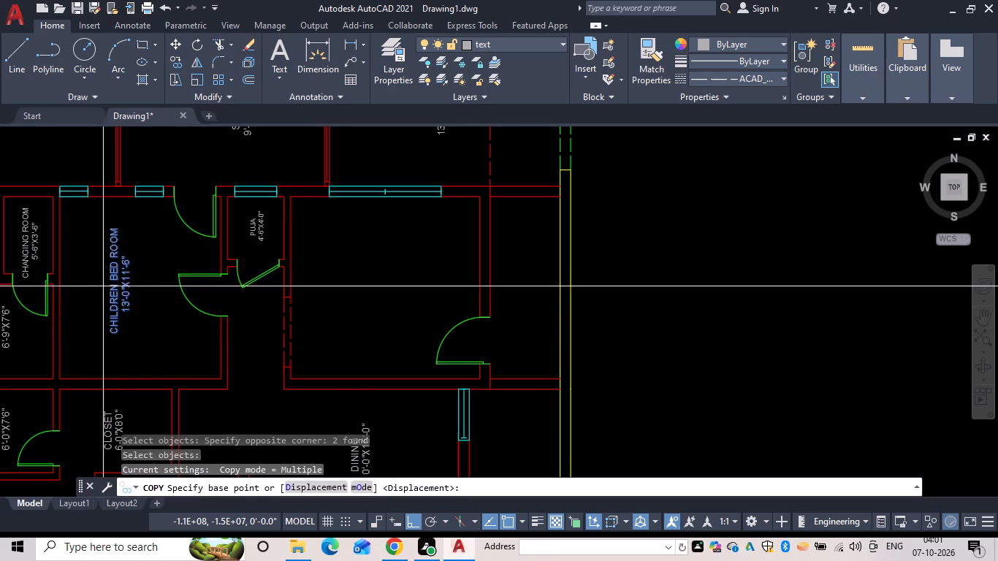
pyautogui.moveTo(103, 286); pyautogui.dragTo(146, 295)
pyautogui.click(353, 325)
pyautogui.press('Escape')
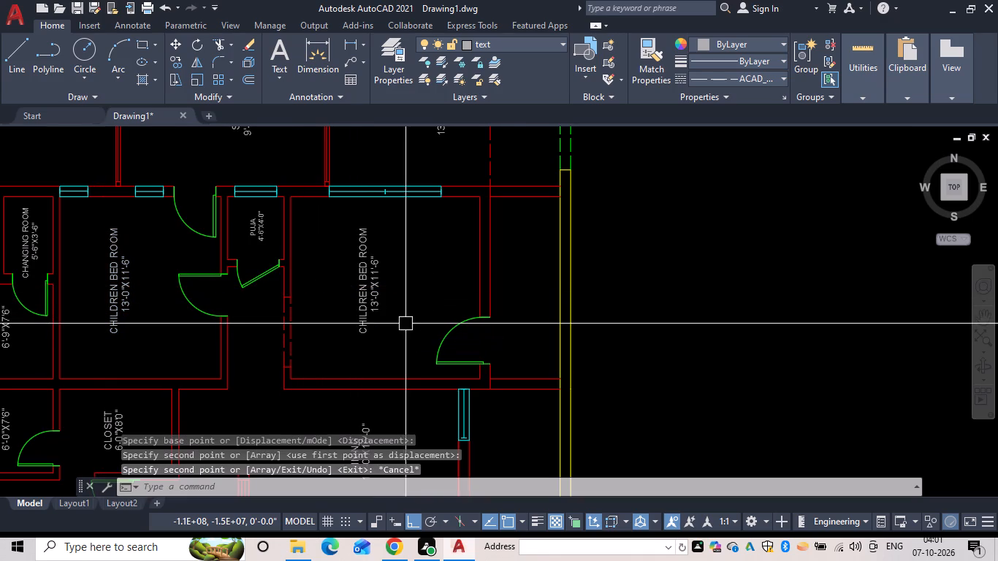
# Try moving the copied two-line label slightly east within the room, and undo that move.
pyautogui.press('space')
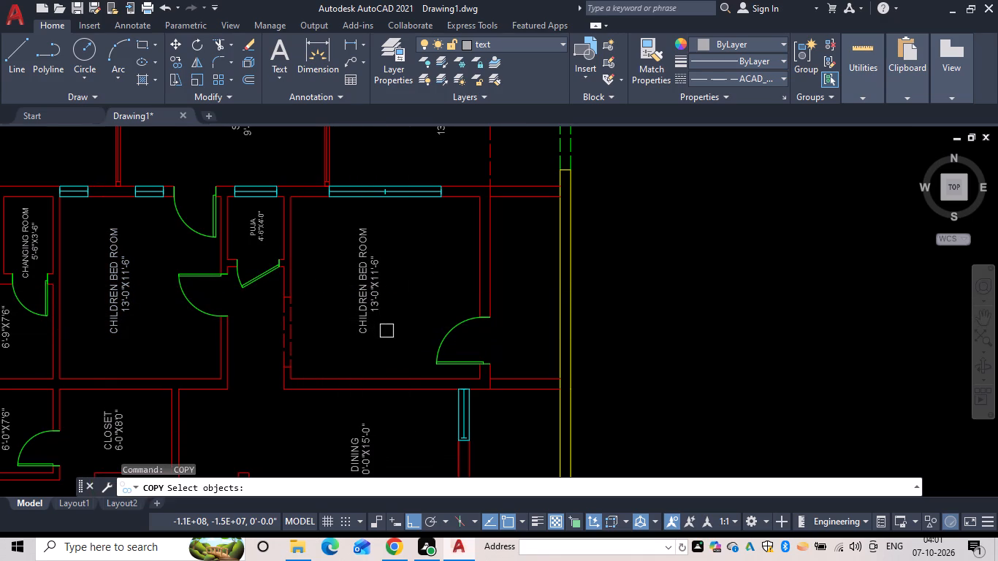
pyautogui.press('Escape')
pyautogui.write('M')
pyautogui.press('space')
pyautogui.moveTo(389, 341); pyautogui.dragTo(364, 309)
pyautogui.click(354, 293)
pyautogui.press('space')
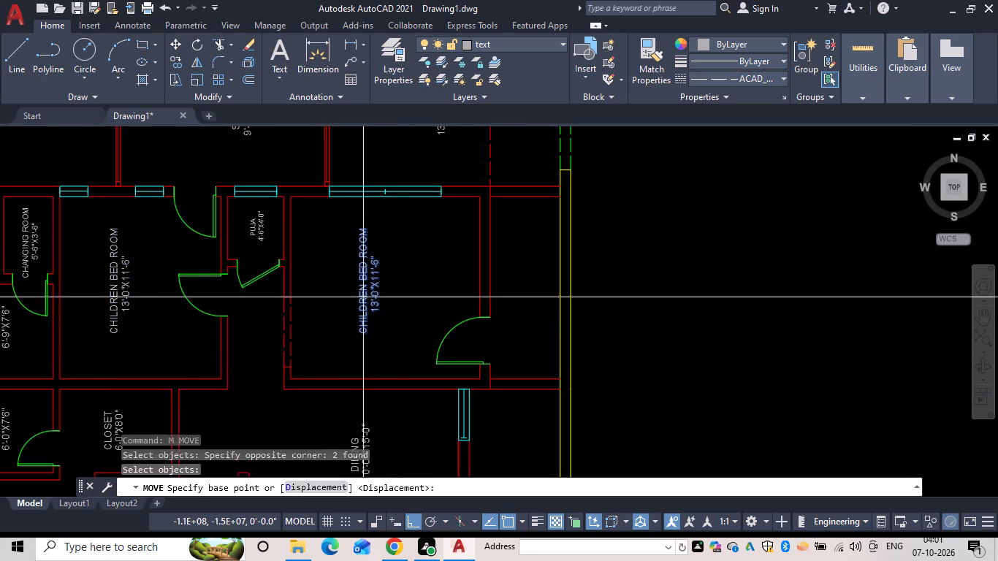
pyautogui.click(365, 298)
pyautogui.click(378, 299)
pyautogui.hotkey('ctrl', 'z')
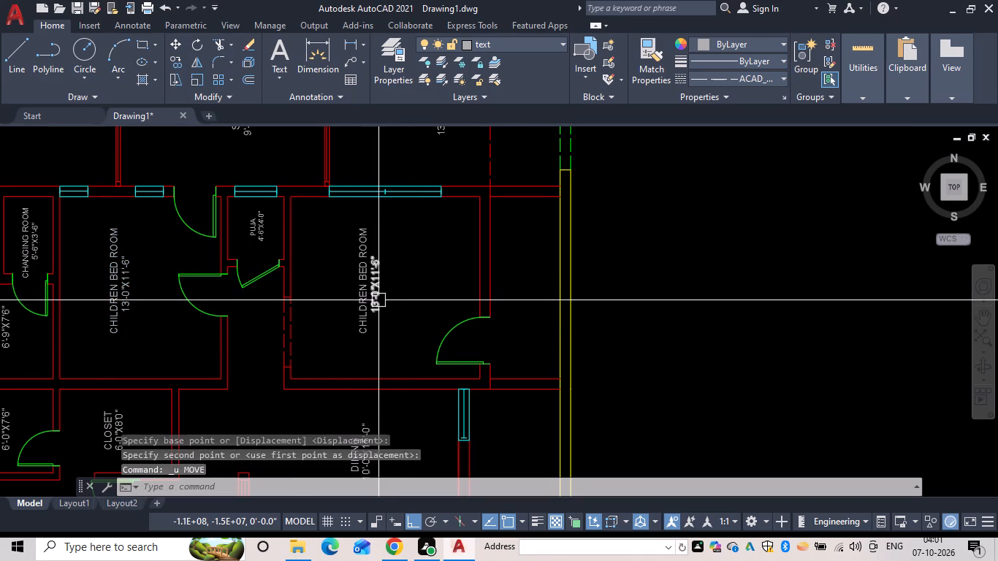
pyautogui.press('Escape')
# Change the copied label's name from CHILDREN BED ROOM to DRAWING HALL.
pyautogui.scroll(1, 358, 305)
pyautogui.doubleClick(362, 307)
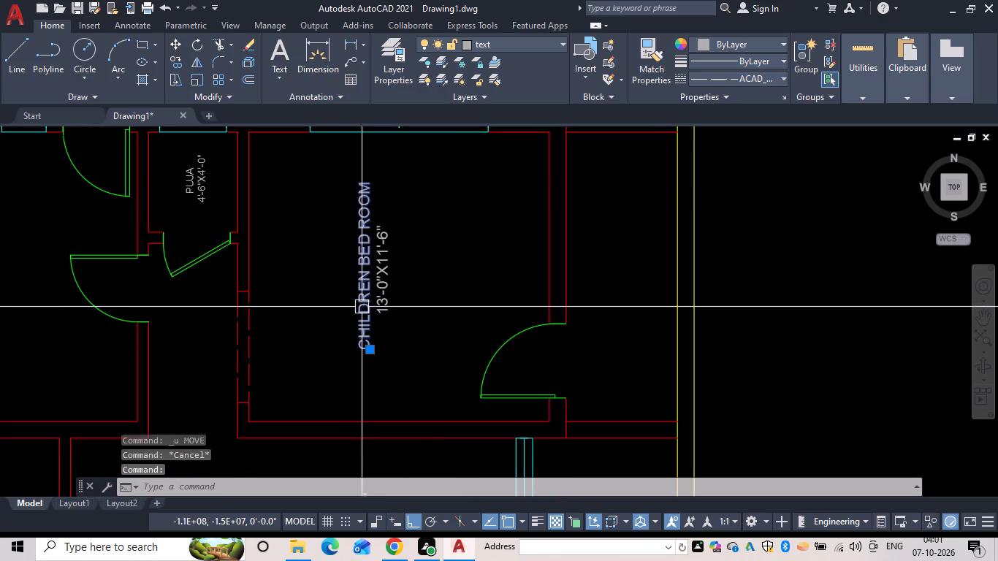
pyautogui.press('BackSpace')
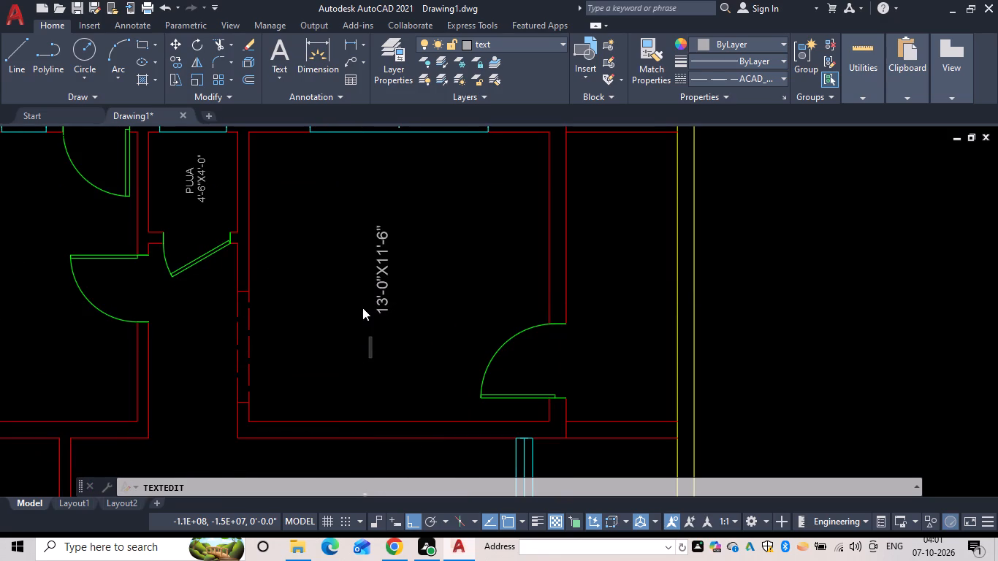
pyautogui.write('DRAWING')
pyautogui.press('space')
pyautogui.write('HALL')
pyautogui.press('Return')
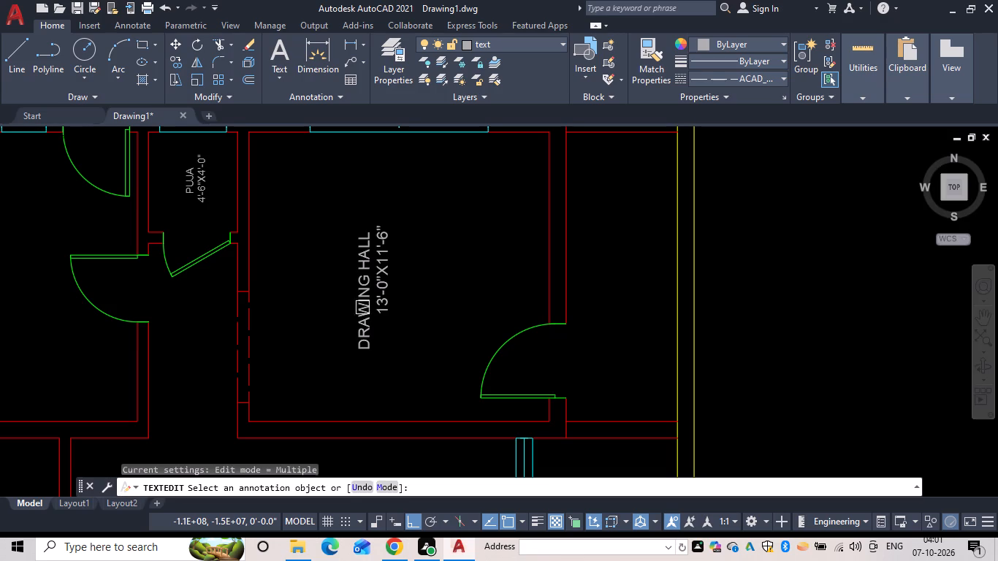
# Remove all leading spaces from the dimension line beneath DRAWING HALL.
pyautogui.doubleClick(376, 290)
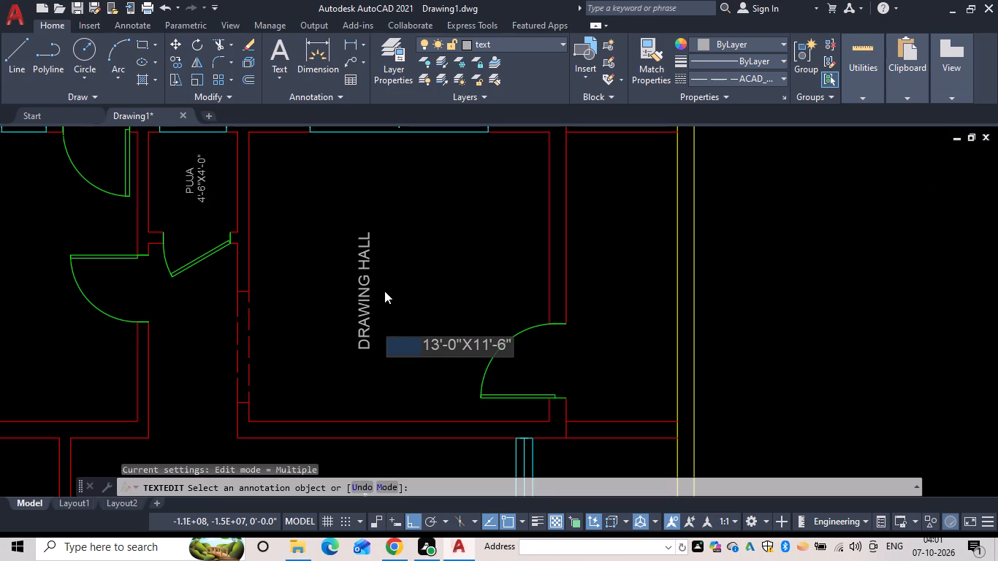
pyautogui.press('BackSpace')
pyautogui.press('BackSpace')
pyautogui.press('BackSpace')
pyautogui.press('BackSpace')
pyautogui.press('BackSpace')
pyautogui.press('BackSpace')
pyautogui.press('BackSpace')
pyautogui.press('BackSpace')
pyautogui.press('BackSpace')
pyautogui.press('BackSpace')
pyautogui.press('BackSpace')
pyautogui.press('BackSpace')
pyautogui.press('BackSpace')
pyautogui.press('BackSpace')
pyautogui.press('BackSpace')
pyautogui.press('BackSpace')
pyautogui.press('BackSpace')
pyautogui.press('BackSpace')
pyautogui.press('BackSpace')
pyautogui.press('BackSpace')
pyautogui.press('BackSpace')
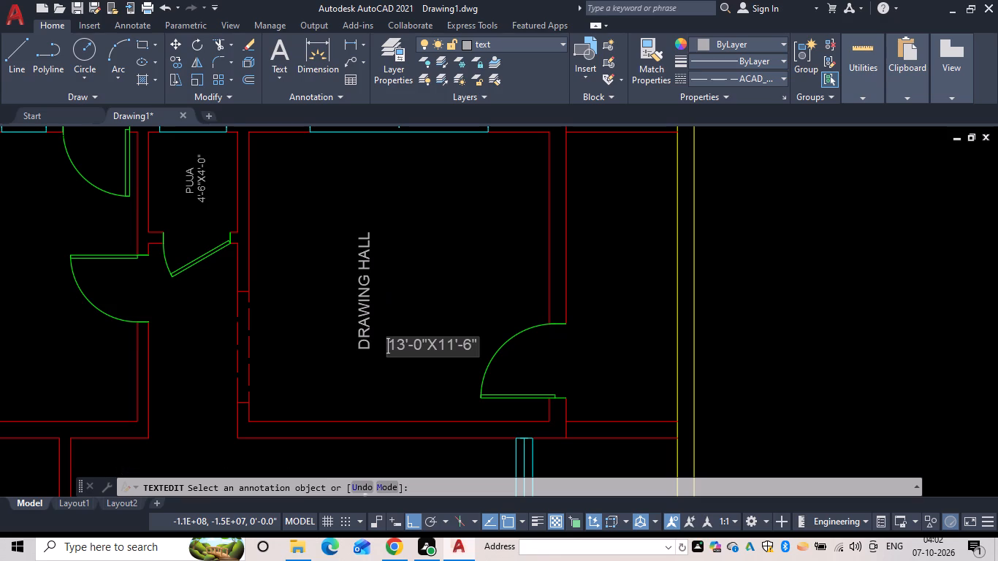
# Change the dimension line beneath DRAWING HALL to 13'-0"X13'-6".
pyautogui.scroll(2, 460, 353)
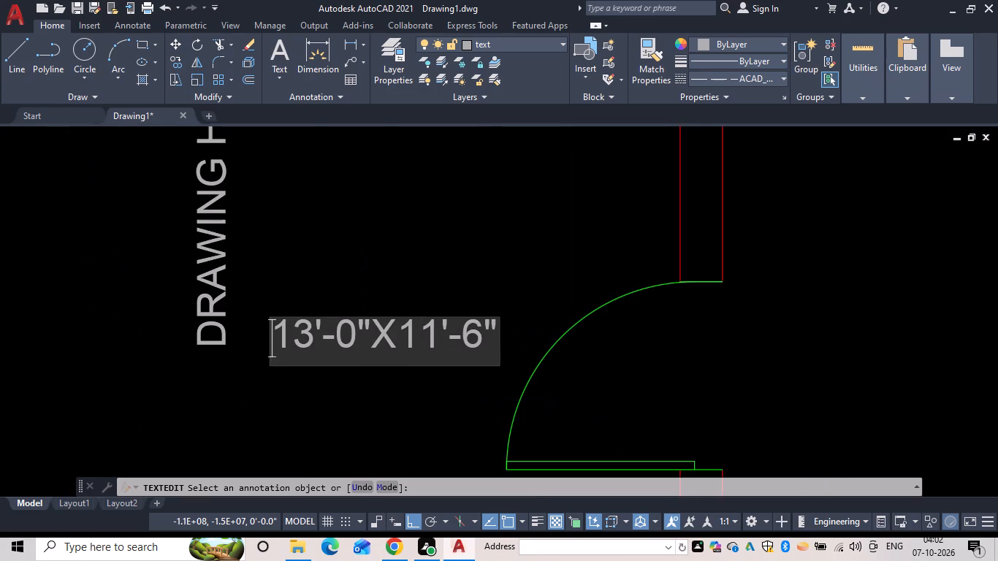
pyautogui.click(437, 332)
pyautogui.press('BackSpace')
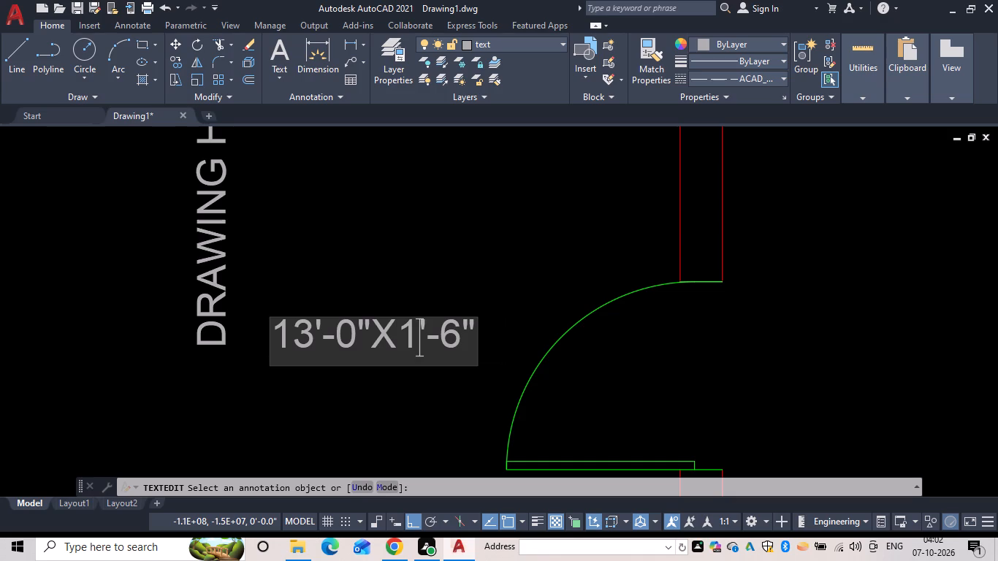
pyautogui.press('3')
pyautogui.press('Return')
# Insert two leading spaces and a ] character before 13'-0"X13'-6" under DRAWING HALL, and finish the text editing.
pyautogui.scroll(-1, 430, 305)
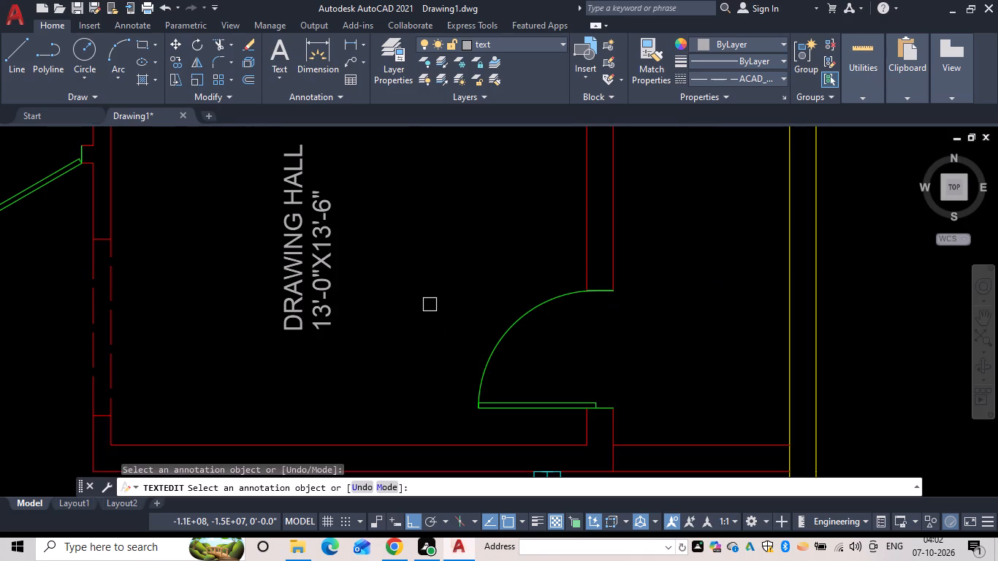
pyautogui.click(332, 322)
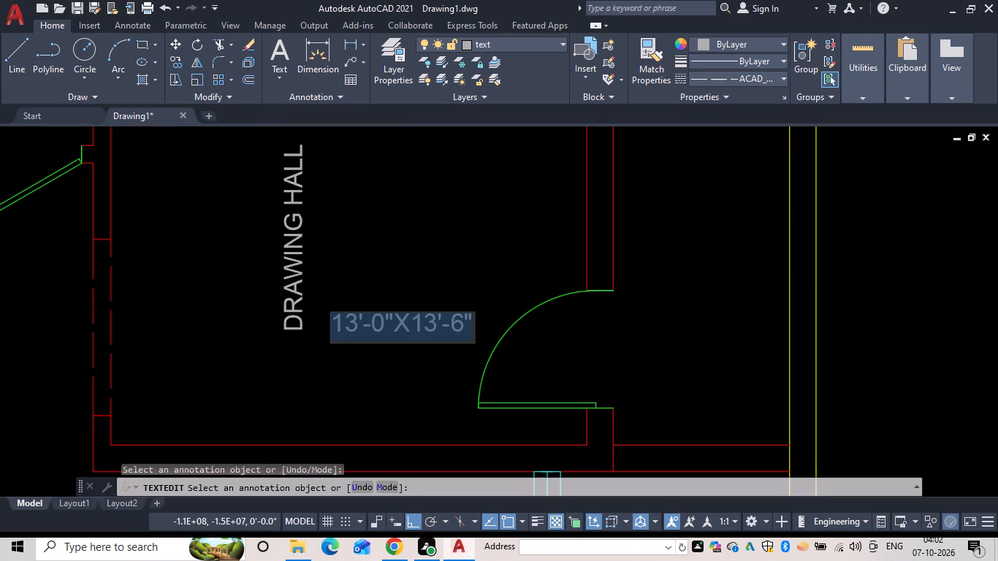
pyautogui.click(333, 327)
pyautogui.press('space')
pyautogui.press('space')
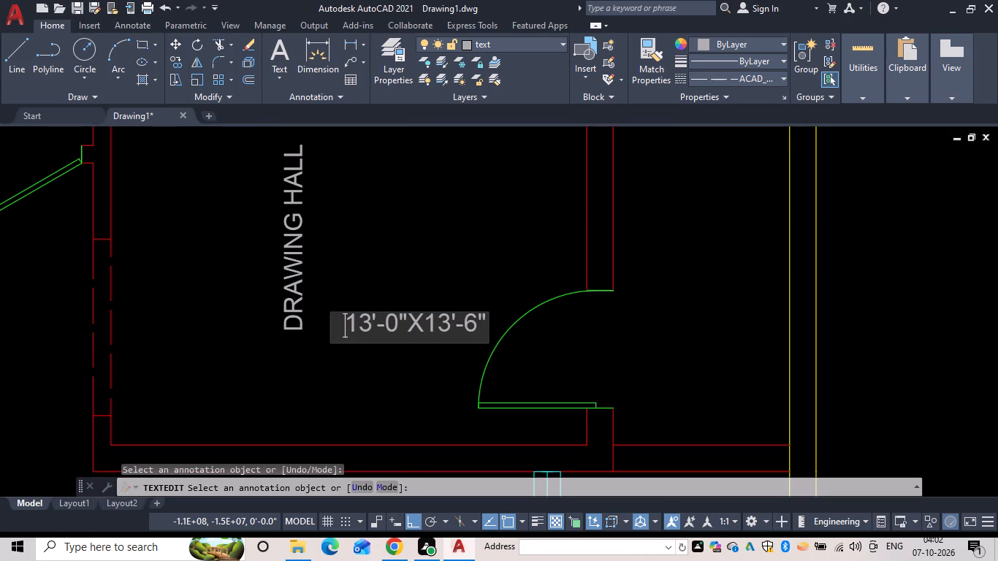
pyautogui.press(']')
pyautogui.press('Return')
pyautogui.scroll(-1, 463, 340)
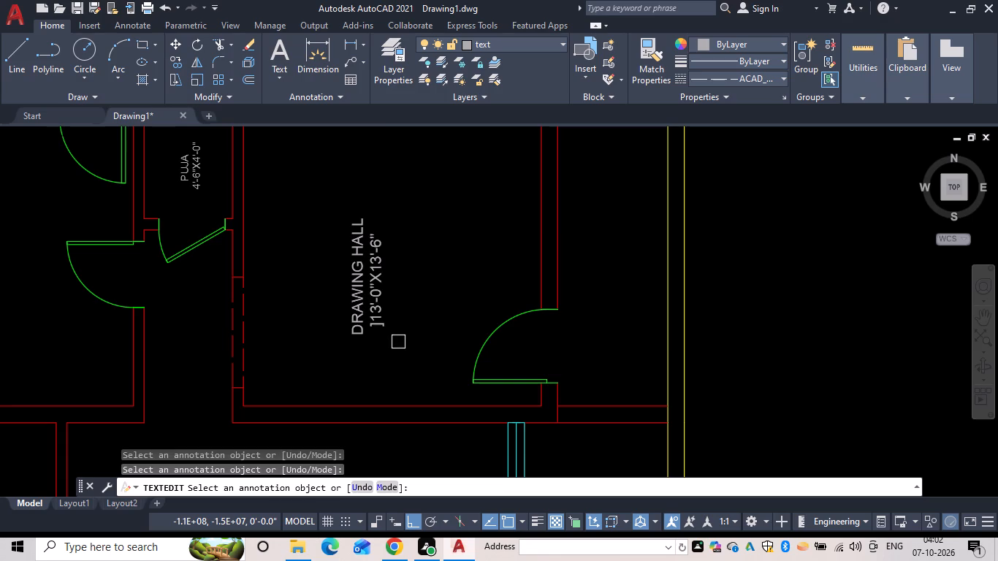
pyautogui.press('Escape')
# Move the DRAWING HALL label and its dimension line about 1'-1" north within the room.
pyautogui.write('M')
pyautogui.press('space')
pyautogui.moveTo(403, 340); pyautogui.dragTo(377, 305)
pyautogui.click(349, 258)
pyautogui.press('space')
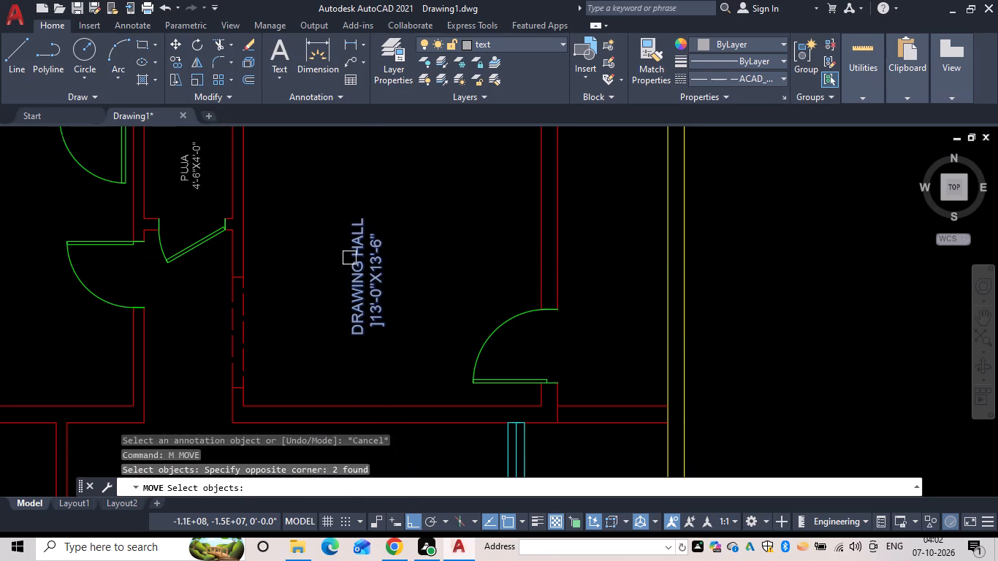
pyautogui.click(370, 272)
pyautogui.scroll(-1, 367, 229)
pyautogui.moveTo(367, 229); pyautogui.dragTo(371, 237, button='middle')
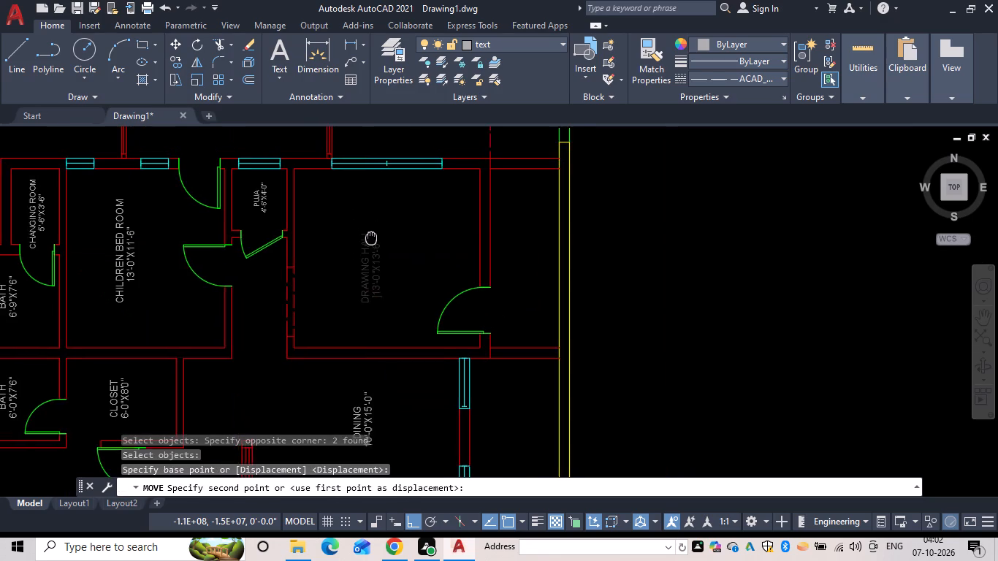
pyautogui.moveTo(371, 237); pyautogui.dragTo(379, 248, button='middle')
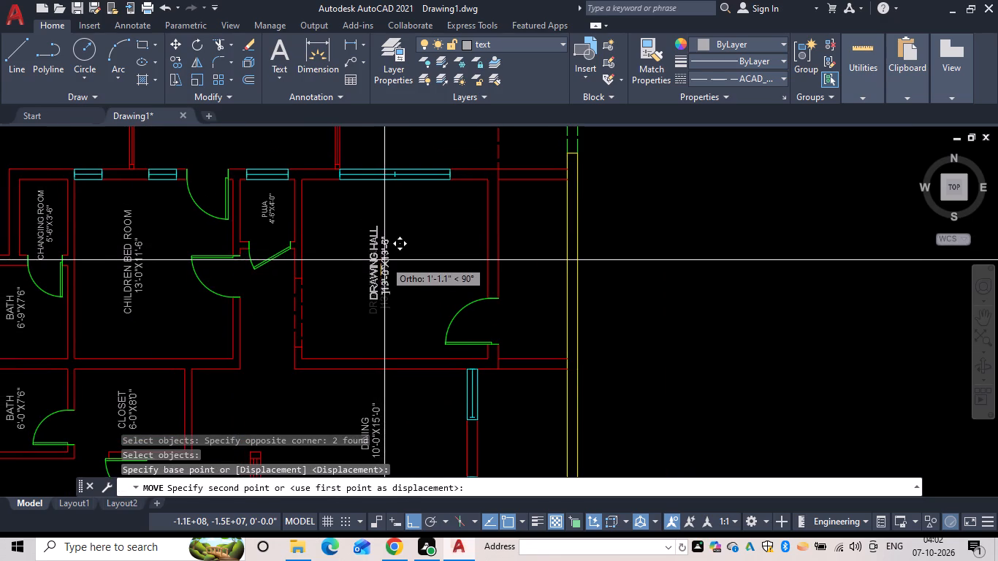
pyautogui.click(384, 260)
# Move the DRAWING HALL label and its dimension line slightly east to centre them in the room.
pyautogui.moveTo(411, 308); pyautogui.dragTo(390, 279)
pyautogui.click(358, 224)
pyautogui.press('space')
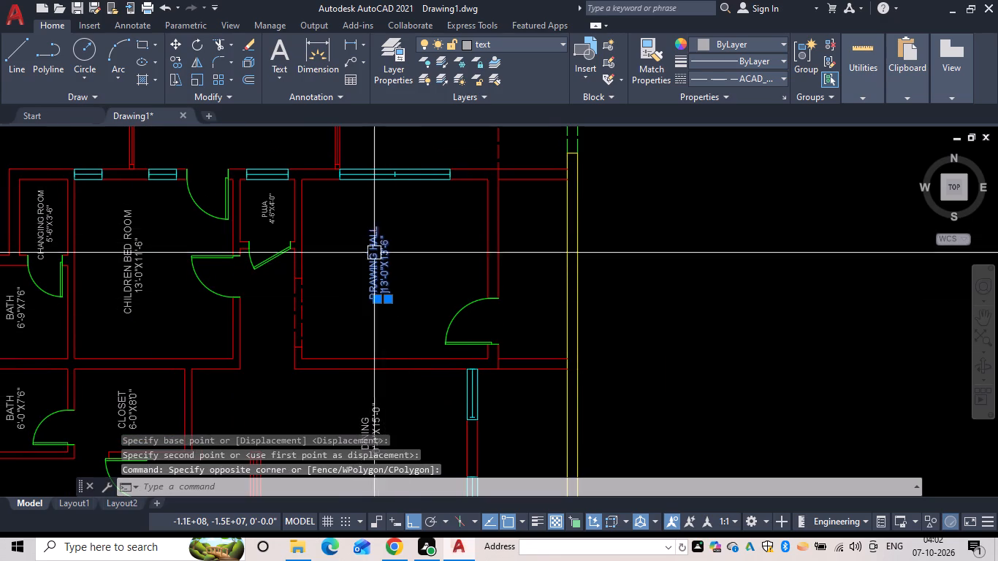
pyautogui.click(381, 267)
pyautogui.click(397, 270)
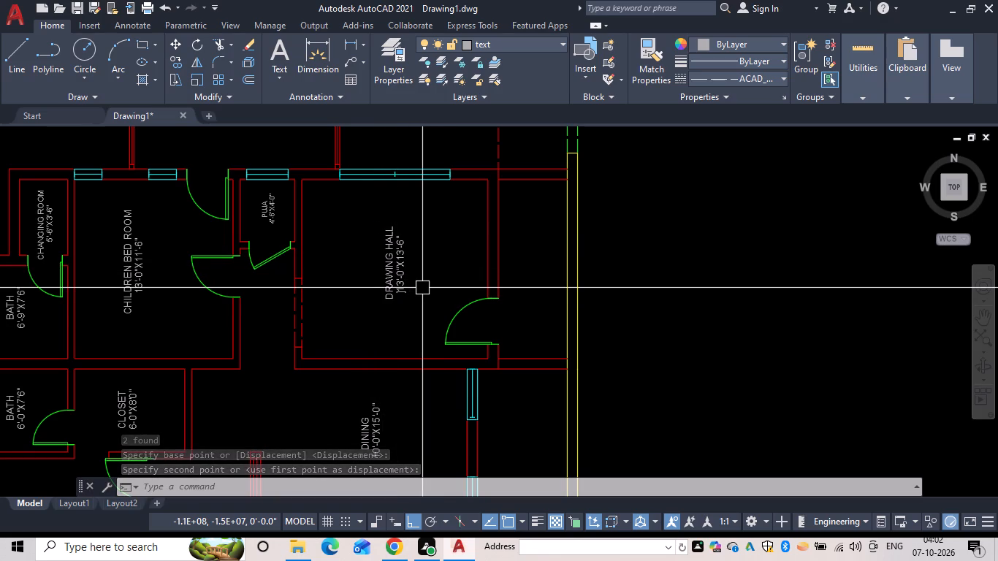
# Place horizontal text with height 4 and rotation 0 outside the yellow east boundary wall, reading FORYER.
pyautogui.scroll(-1, 522, 307)
pyautogui.moveTo(517, 297); pyautogui.dragTo(443, 270, button='middle')
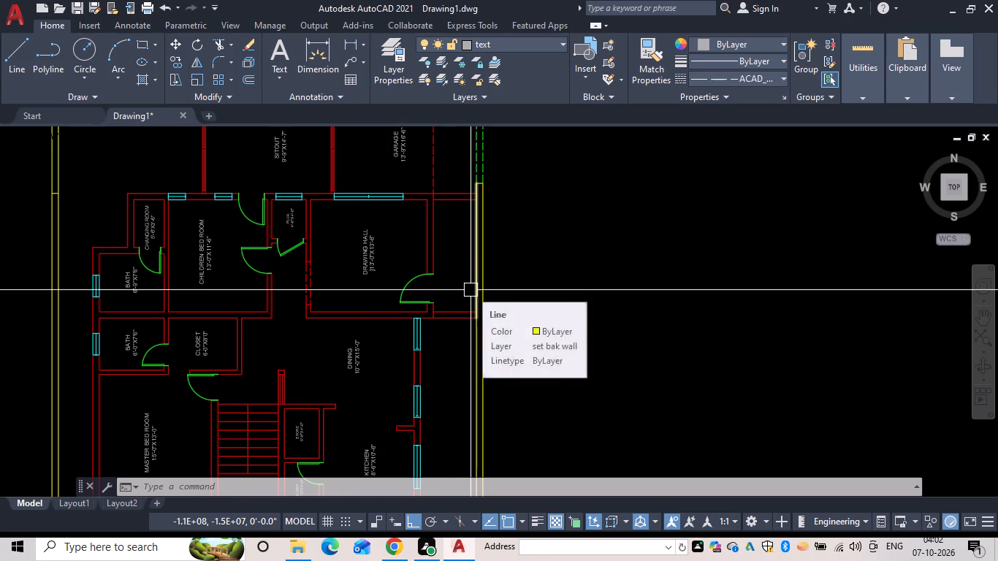
pyautogui.scroll(1, 462, 272)
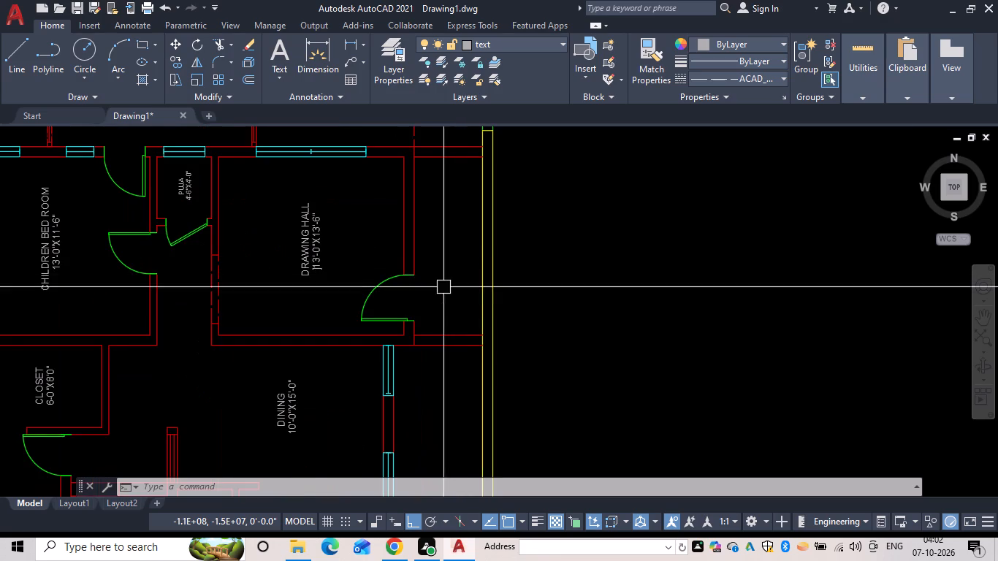
pyautogui.moveTo(437, 299); pyautogui.dragTo(362, 302, button='middle')
pyautogui.write('TEXT')
pyautogui.press('space')
pyautogui.click(479, 273)
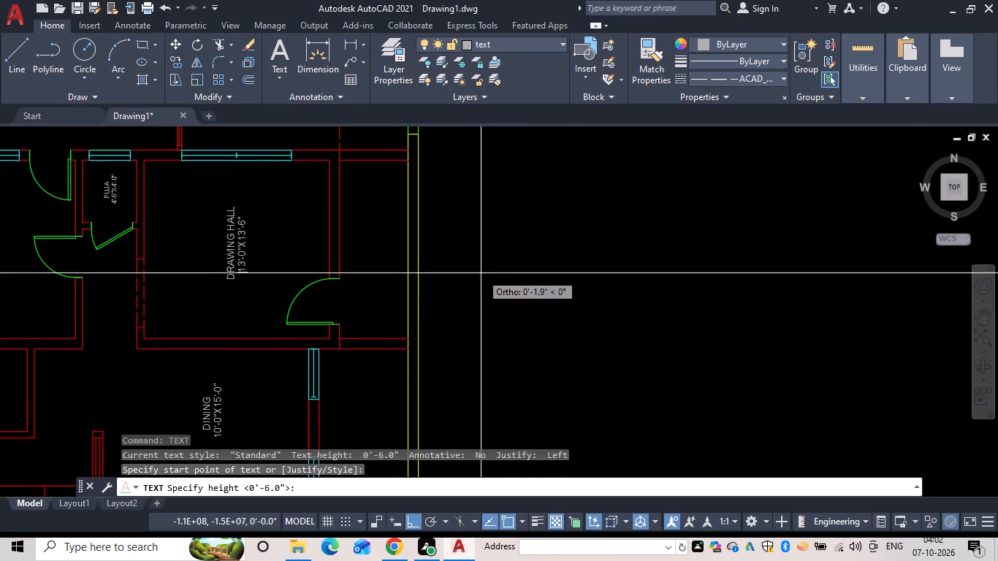
pyautogui.write('4')
pyautogui.press('space')
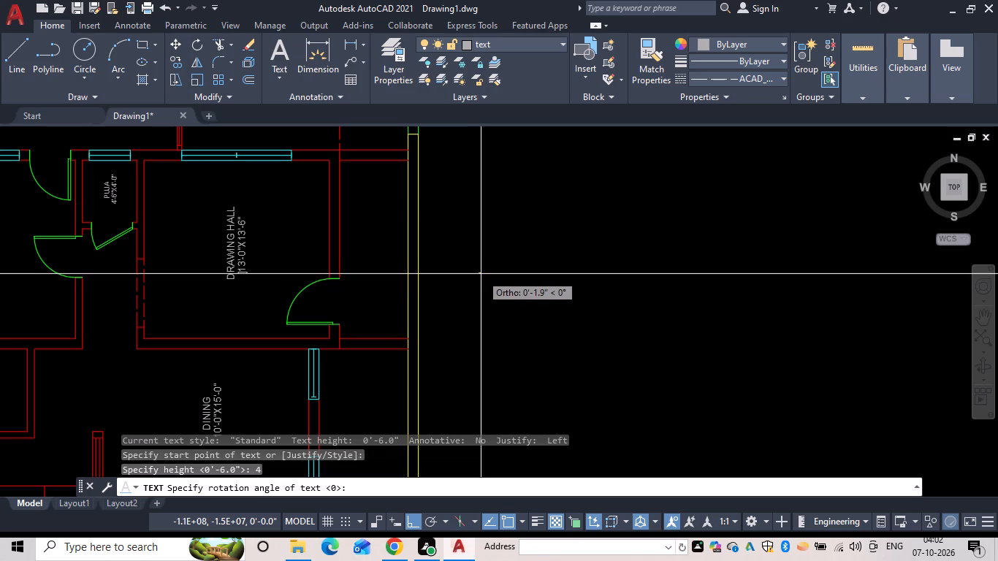
pyautogui.press('space')
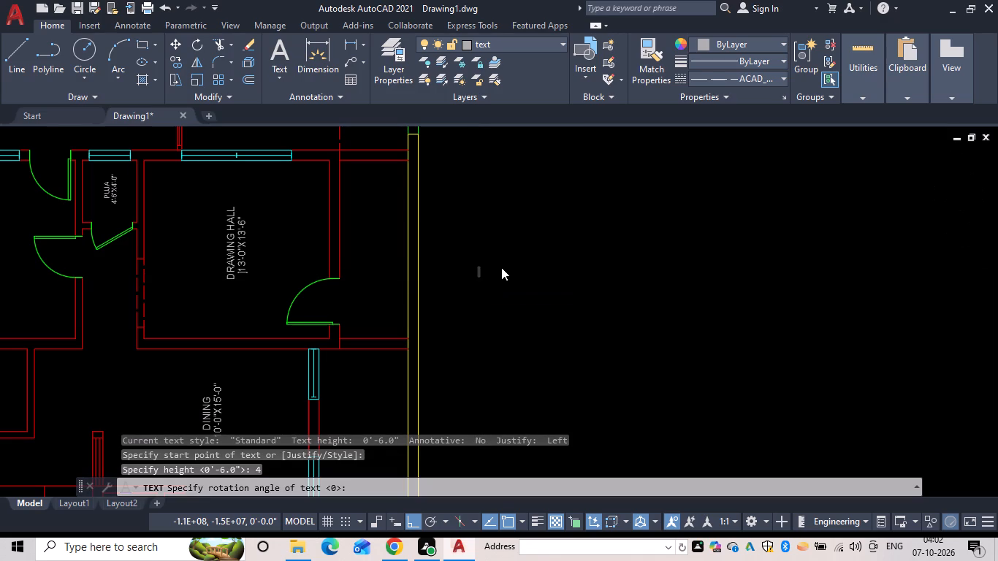
pyautogui.write('FORYER')
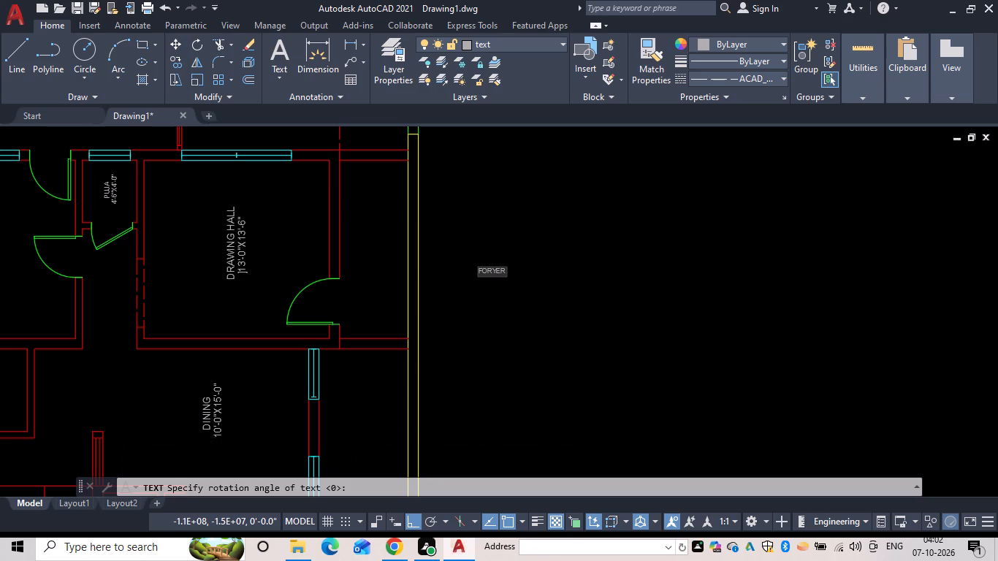
# Add the dimension line 12'-6"X5'-0" beneath the FORYER text.
pyautogui.scroll(2, 502, 269)
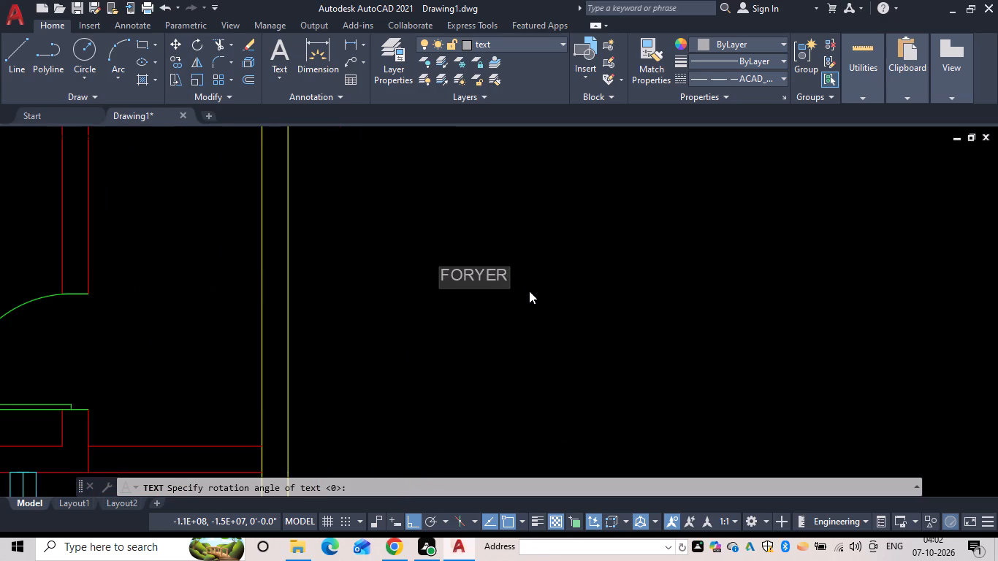
pyautogui.scroll(1, 530, 291)
pyautogui.press('Return')
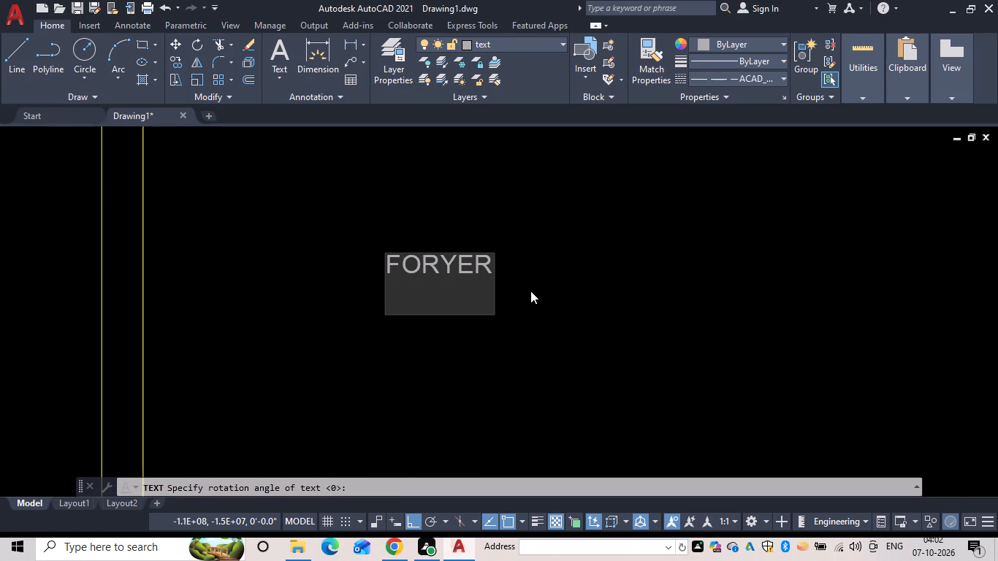
pyautogui.write('12;')
pyautogui.press('BackSpace')
pyautogui.write("'-")
pyautogui.write('6"')
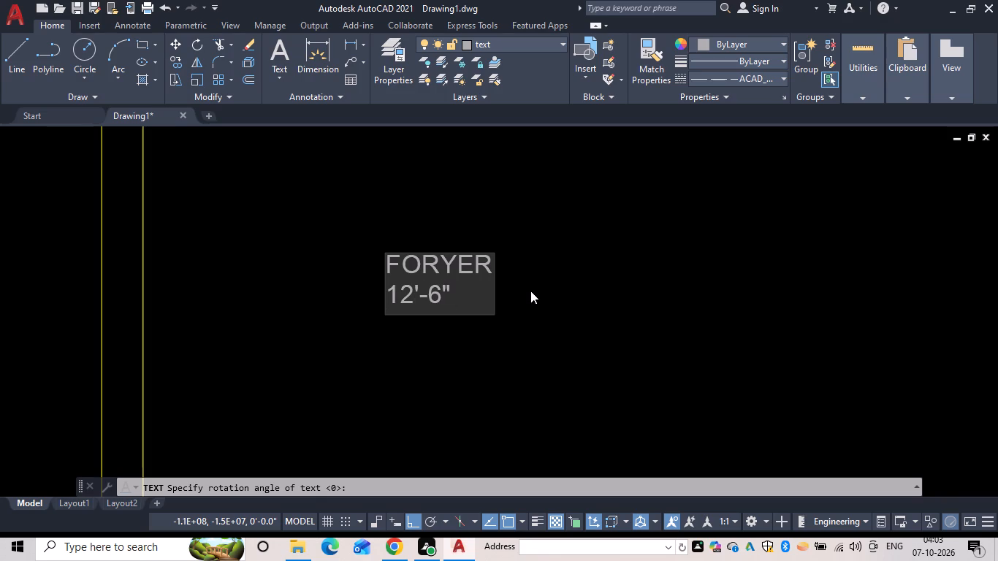
pyautogui.press('x')
pyautogui.write("5'-0'")
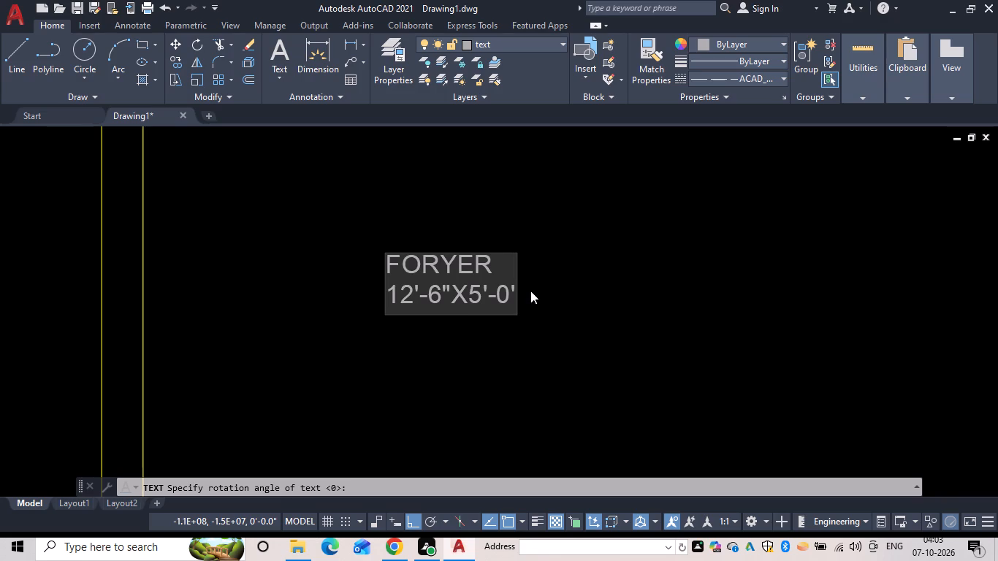
pyautogui.press('BackSpace')
pyautogui.hotkey('shift', '"')
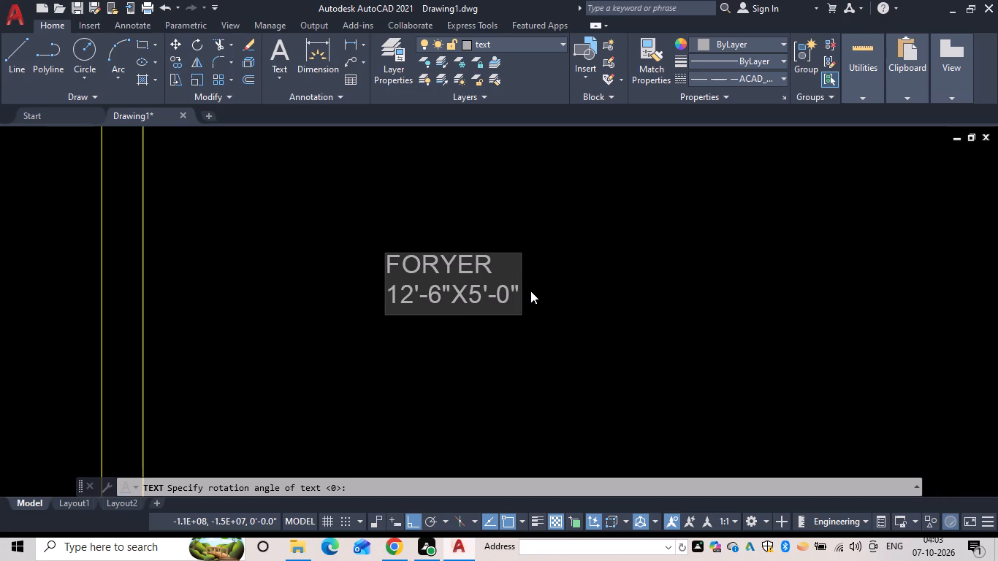
# Insert two leading spaces before FORYER to centre it over its dimension line, and finish the text entry.
pyautogui.click(389, 272)
pyautogui.press('space')
pyautogui.press('space')
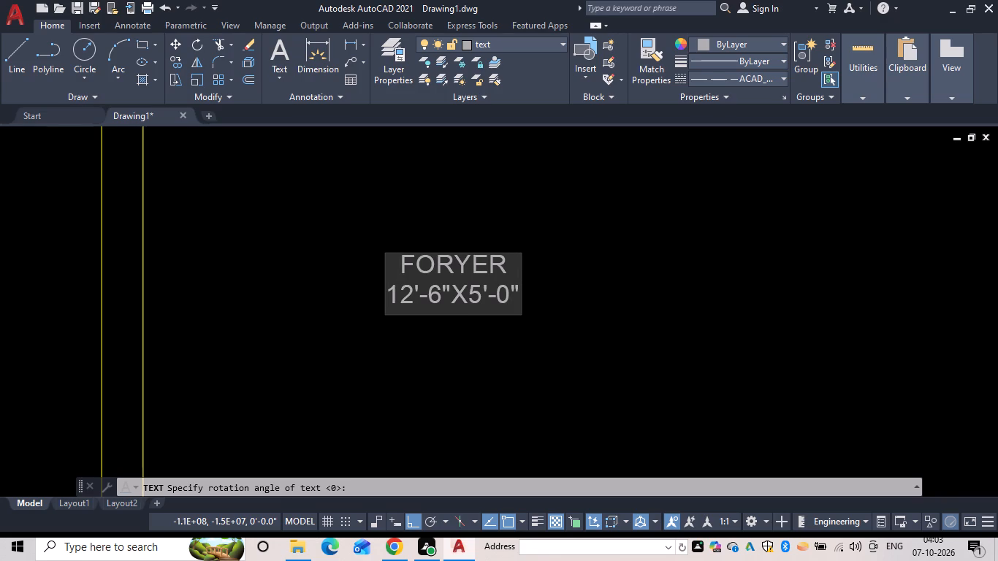
pyautogui.click(517, 272)
pyautogui.click(522, 307)
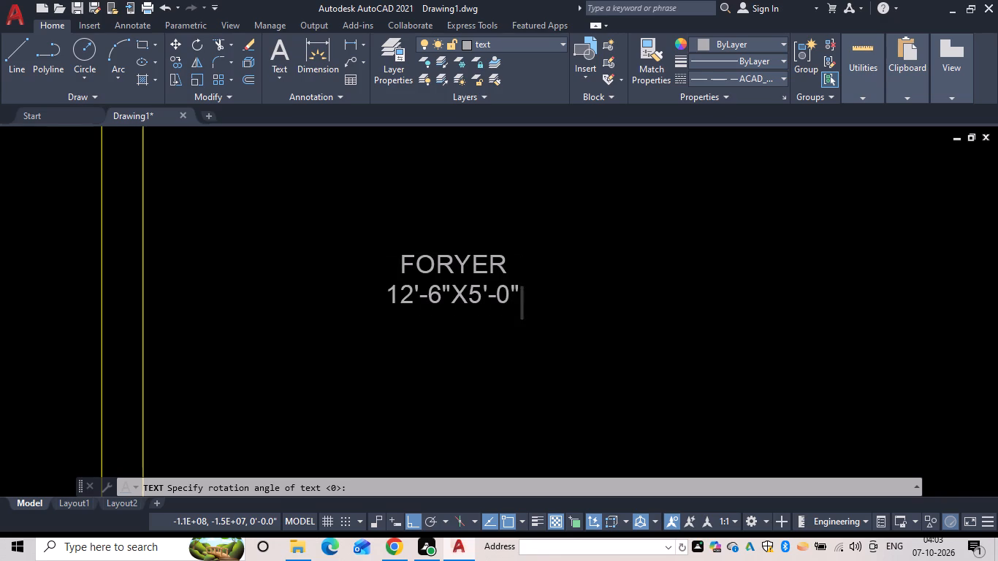
pyautogui.press('Escape')
# Rotate the FORYER label and its dimension line 90° so they read vertically.
pyautogui.scroll(-2, 583, 308)
pyautogui.middleClick(583, 308)
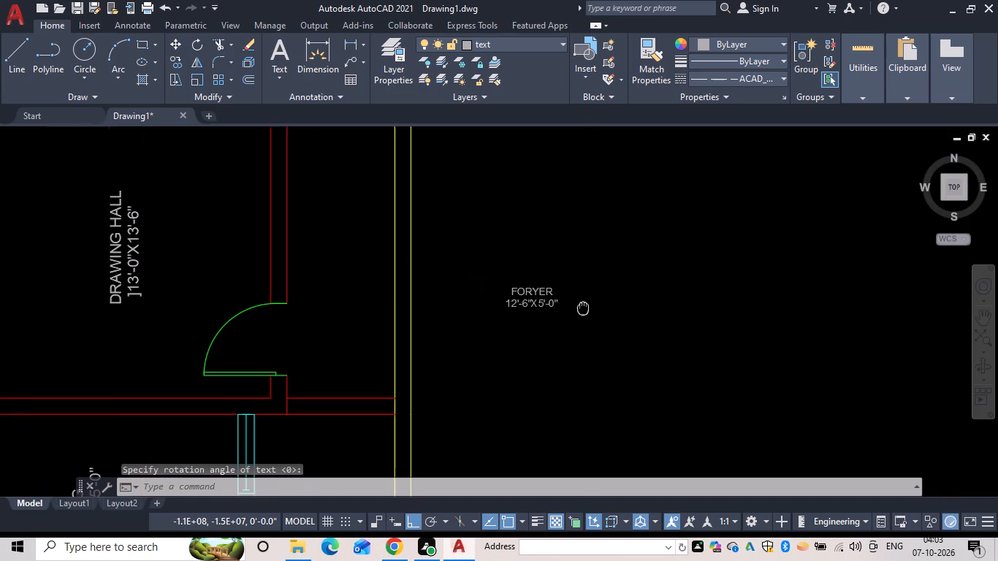
pyautogui.press('Escape')
pyautogui.write('RO')
pyautogui.press('space')
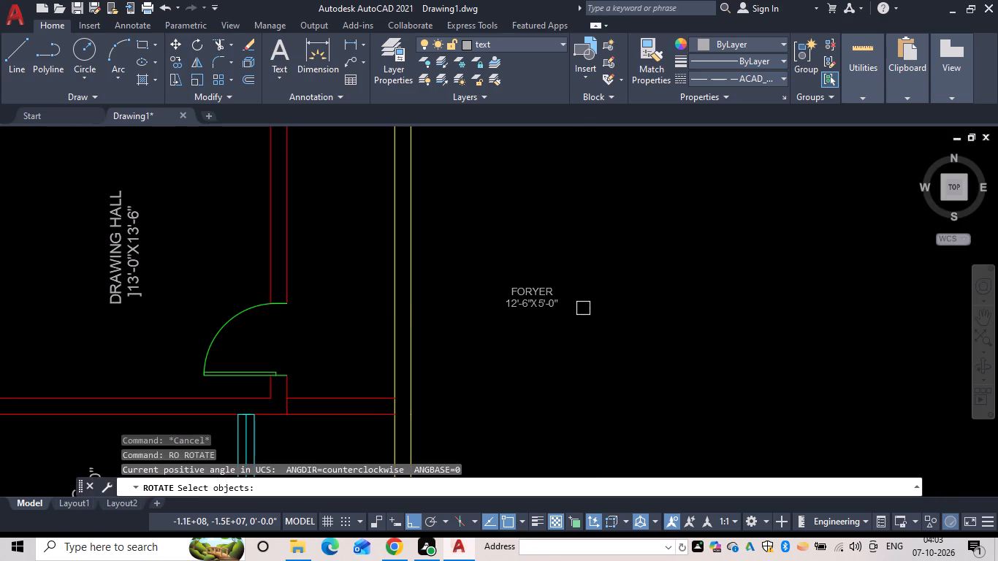
pyautogui.moveTo(628, 348); pyautogui.dragTo(606, 327)
pyautogui.click(523, 231)
pyautogui.moveTo(523, 231); pyautogui.dragTo(530, 236)
pyautogui.press('space')
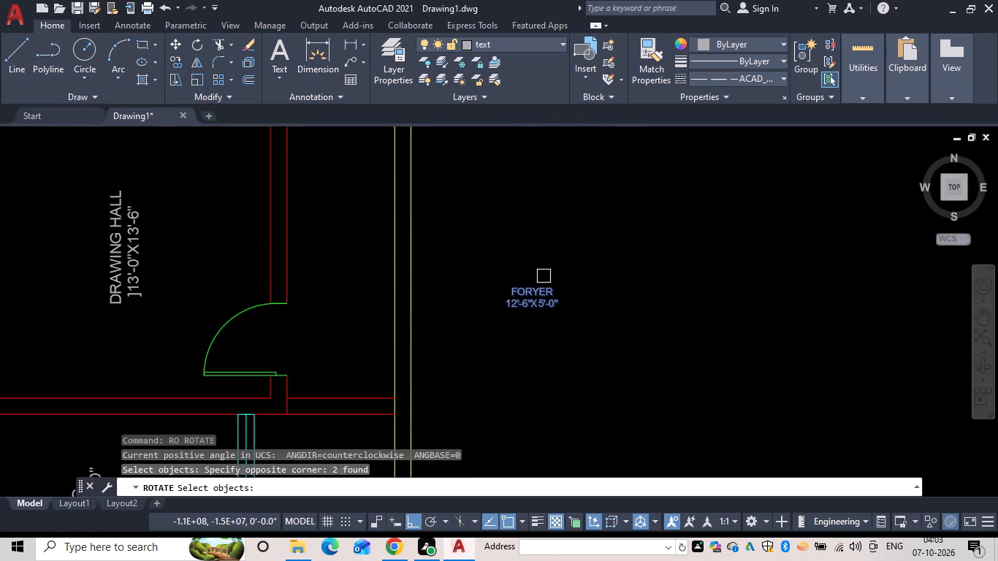
pyautogui.moveTo(551, 292); pyautogui.dragTo(548, 270)
pyautogui.click(544, 247)
# Move the FORYER label and its dimension line west into the strip between the drawing hall and the yellow boundary wall.
pyautogui.scroll(-2, 560, 272)
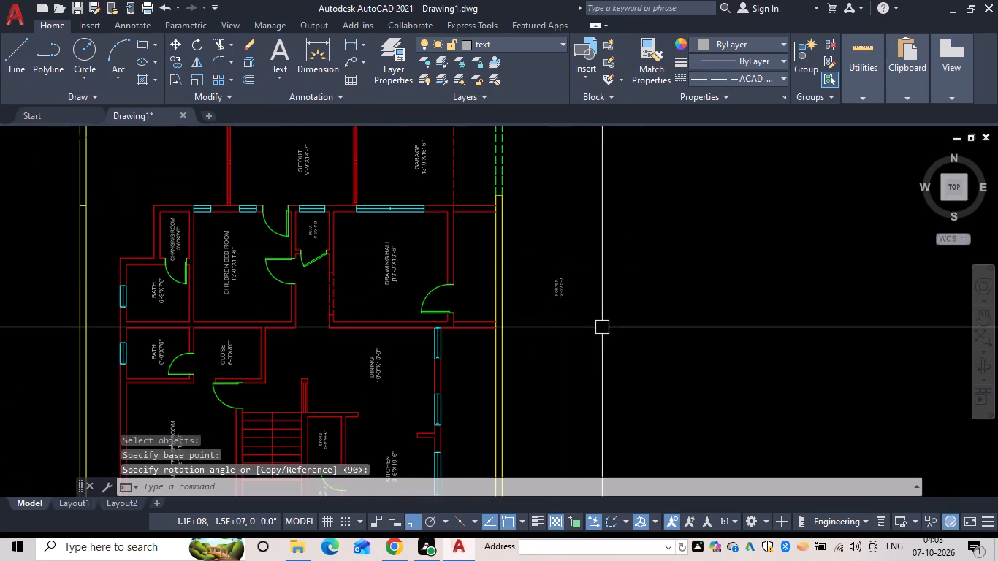
pyautogui.press('Escape')
pyautogui.scroll(1, 592, 326)
pyautogui.press('m')
pyautogui.press('space')
pyautogui.moveTo(590, 337); pyautogui.dragTo(548, 254)
pyautogui.moveTo(512, 204); pyautogui.dragTo(517, 214)
pyautogui.press('space')
pyautogui.moveTo(537, 266); pyautogui.dragTo(524, 272)
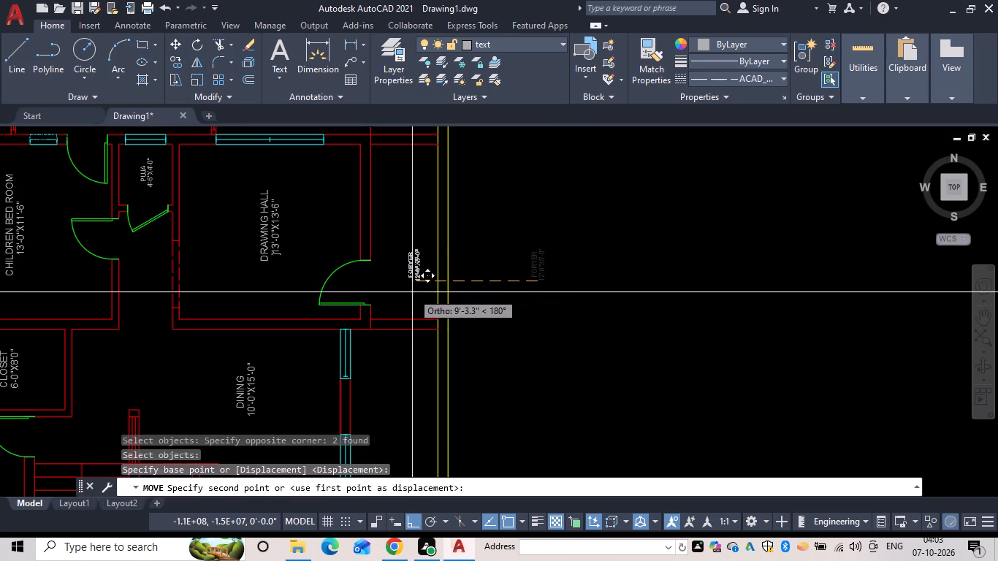
pyautogui.click(406, 292)
pyautogui.press('Escape')
# Move the FORYER label and its dimension line north within the foyer strip, above the drawing hall door.
pyautogui.press('space')
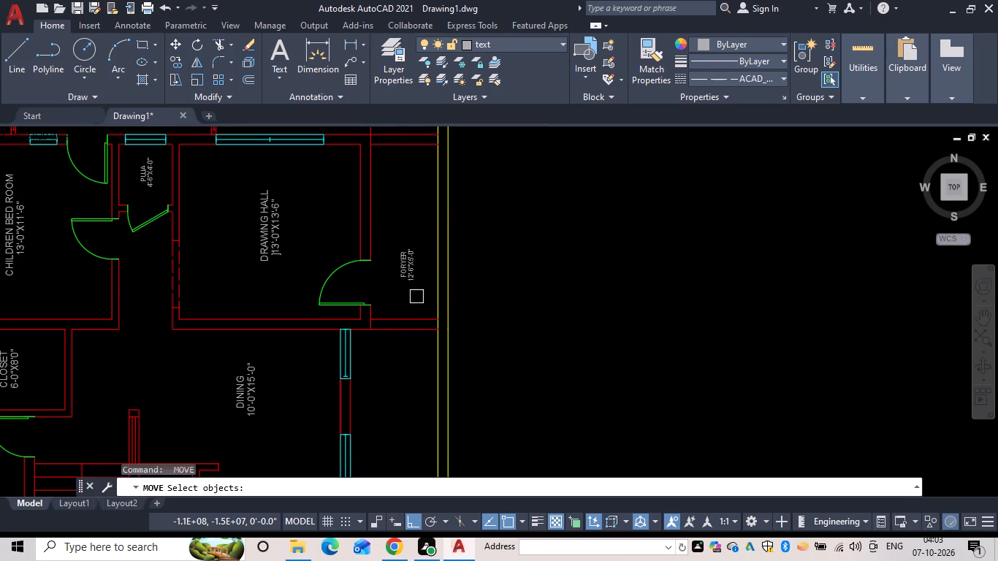
pyautogui.moveTo(424, 297); pyautogui.dragTo(420, 286)
pyautogui.click(390, 249)
pyautogui.press('space')
pyautogui.moveTo(405, 270); pyautogui.dragTo(405, 263)
pyautogui.click(401, 213)
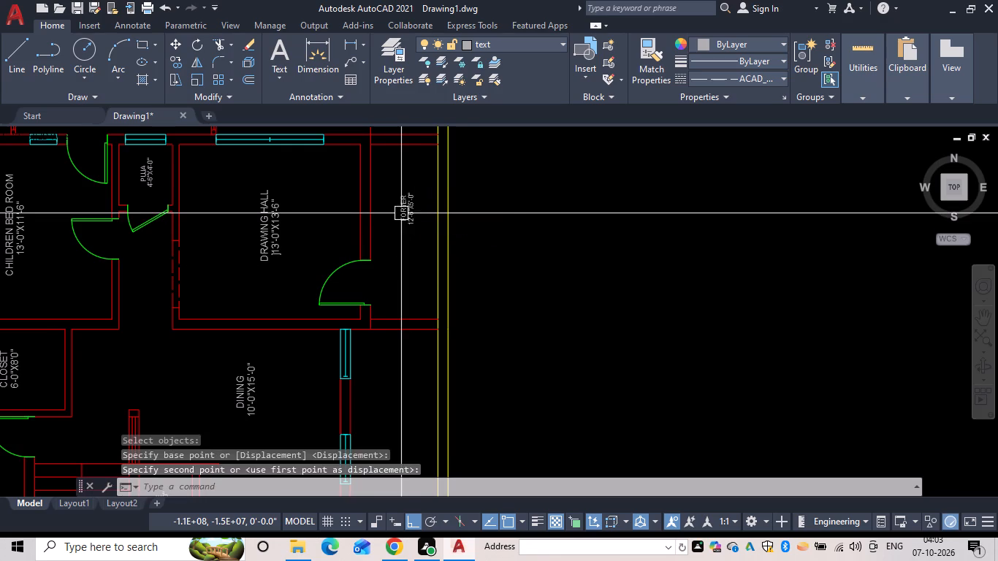
pyautogui.press('Escape')
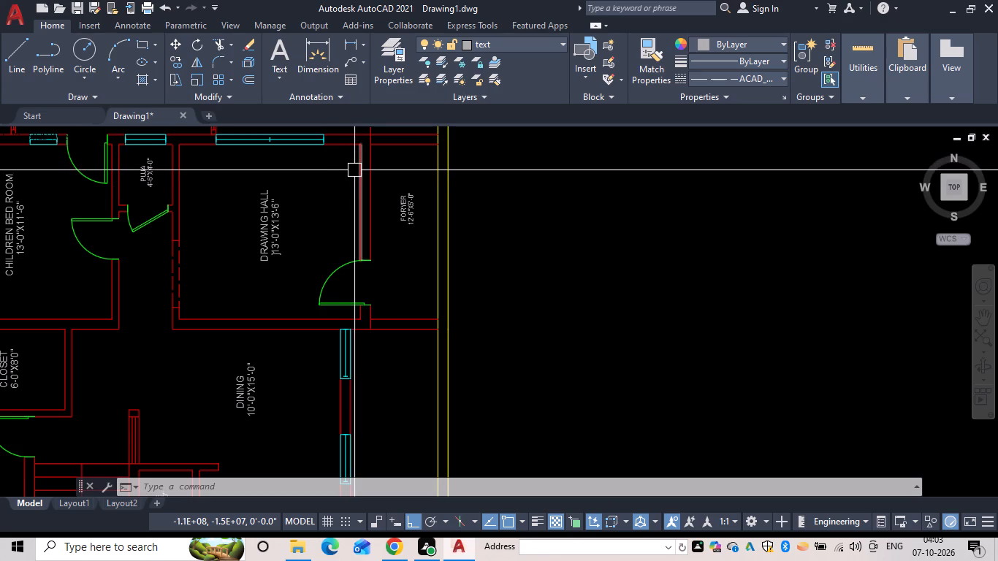
# Move the FORYER label and its dimension line slightly south to centre them along the foyer.
pyautogui.scroll(-1, 397, 269)
pyautogui.moveTo(396, 270); pyautogui.dragTo(411, 245, button='middle')
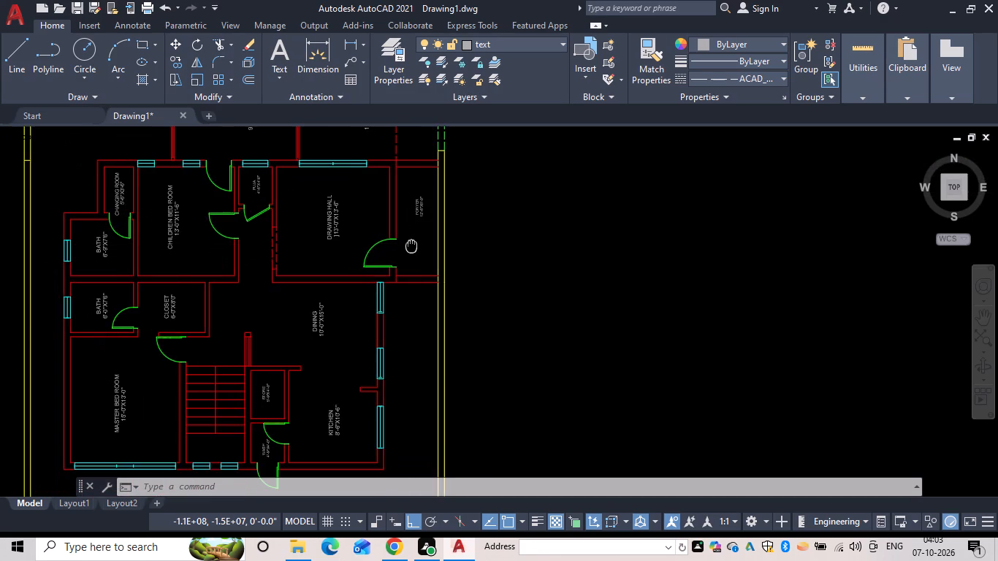
pyautogui.moveTo(411, 245); pyautogui.dragTo(449, 264, button='middle')
pyautogui.scroll(-1, 447, 272)
pyautogui.scroll(3, 450, 262)
pyautogui.moveTo(452, 264); pyautogui.dragTo(458, 279, button='middle')
pyautogui.press('space')
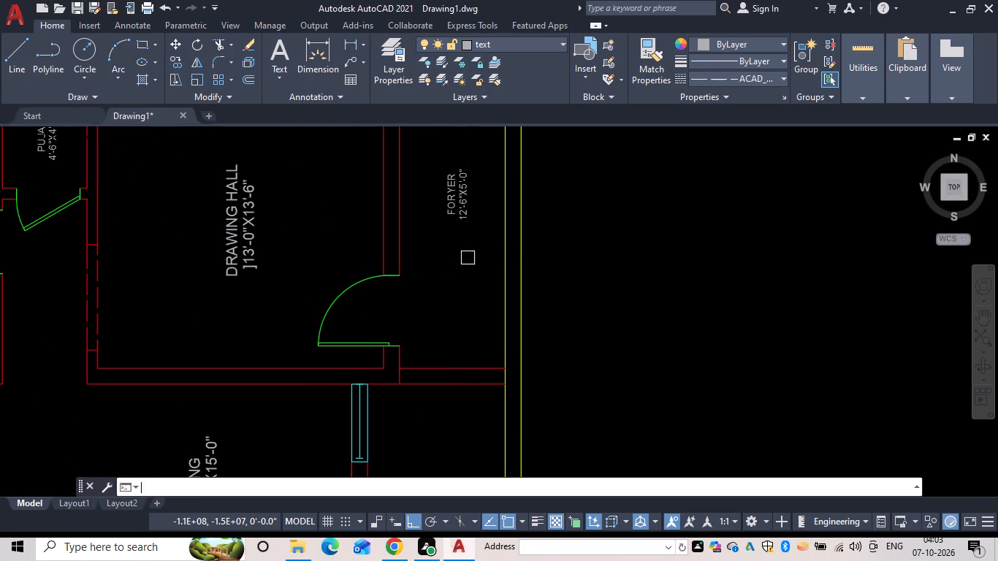
pyautogui.moveTo(469, 254); pyautogui.dragTo(450, 195)
pyautogui.doubleClick(443, 164)
pyautogui.press('space')
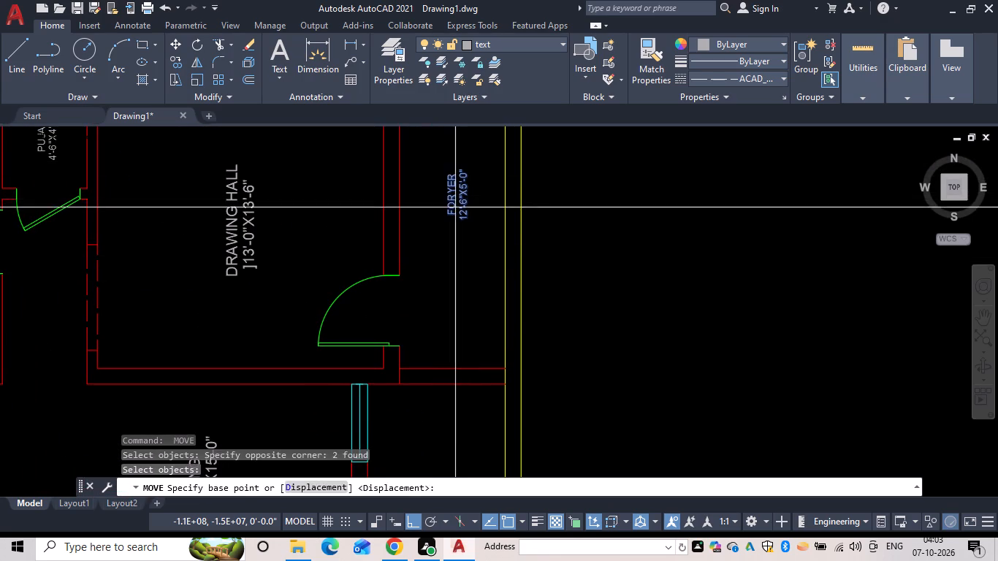
pyautogui.click(455, 208)
pyautogui.click(460, 253)
# Place horizontal text with height 4" and rotation 0 between the kitchen's south wall and the yellow boundary, reading UTILITY.
pyautogui.scroll(-2, 474, 262)
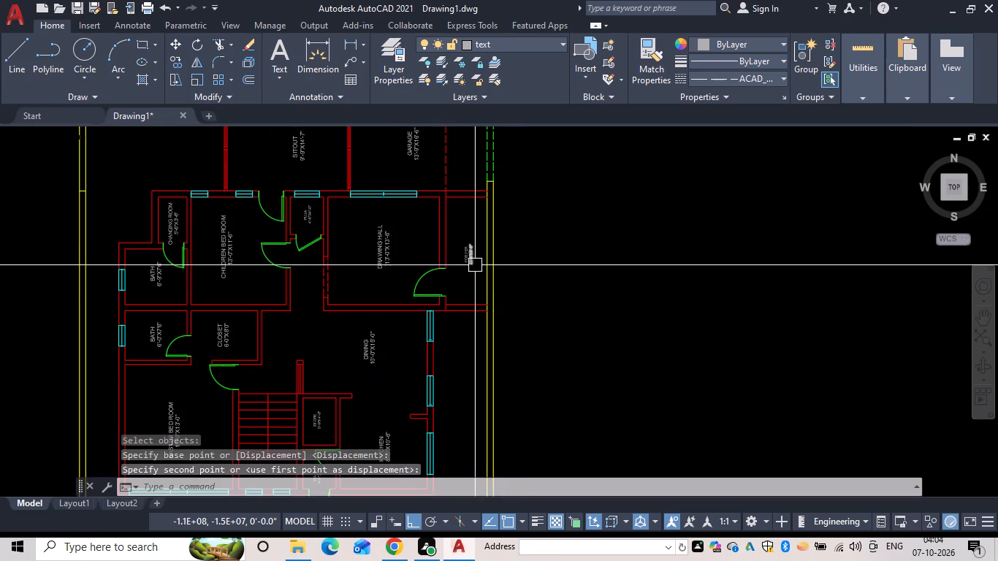
pyautogui.moveTo(458, 291); pyautogui.dragTo(539, 155, button='middle')
pyautogui.moveTo(510, 289); pyautogui.dragTo(499, 229, button='middle')
pyautogui.moveTo(453, 265); pyautogui.dragTo(412, 177, button='middle')
pyautogui.scroll(1, 432, 206)
pyautogui.scroll(1, 399, 275)
pyautogui.moveTo(397, 275); pyautogui.dragTo(414, 264, button='middle')
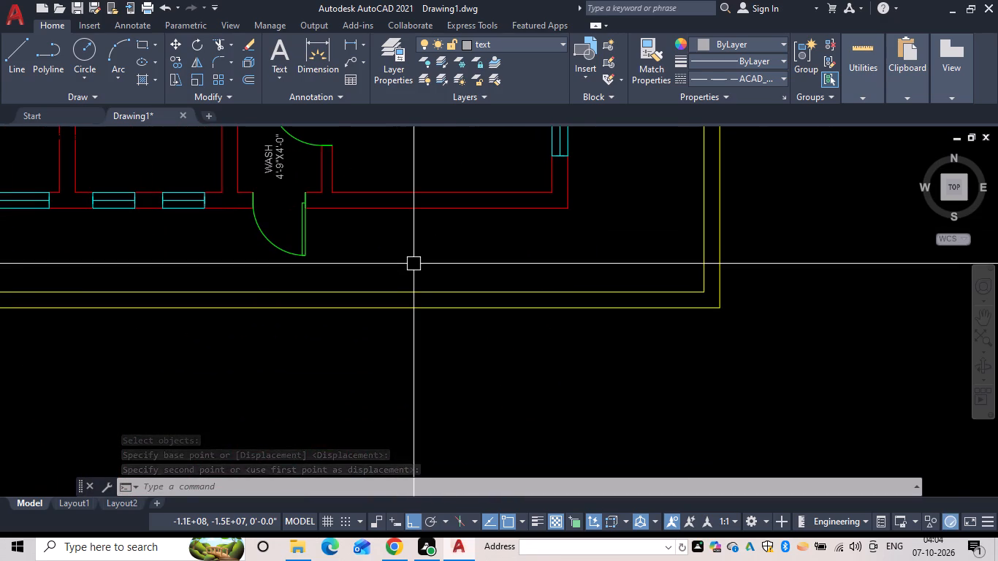
pyautogui.press('Escape')
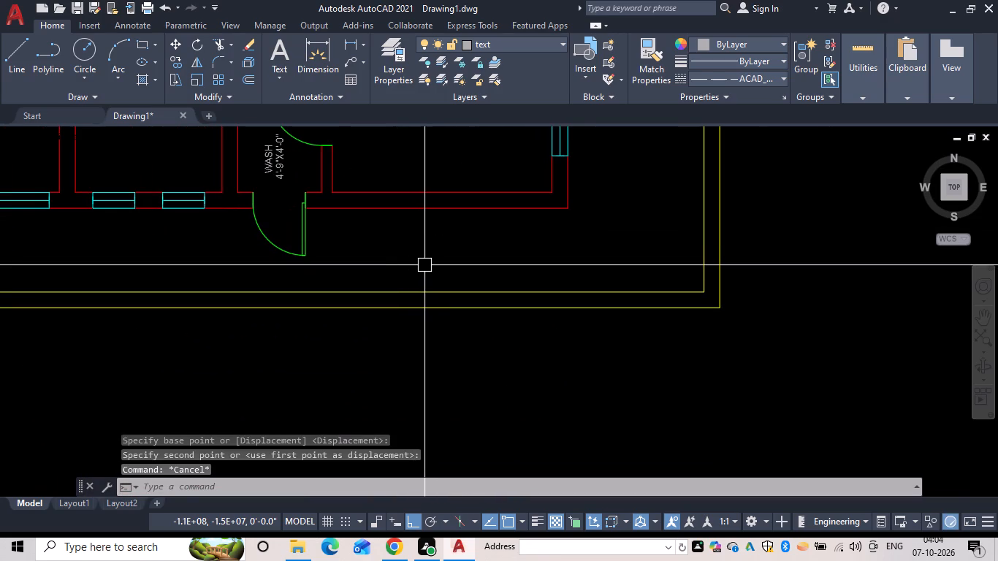
pyautogui.scroll(1, 421, 269)
pyautogui.middleClick(412, 267)
pyautogui.press('Escape')
pyautogui.press('t')
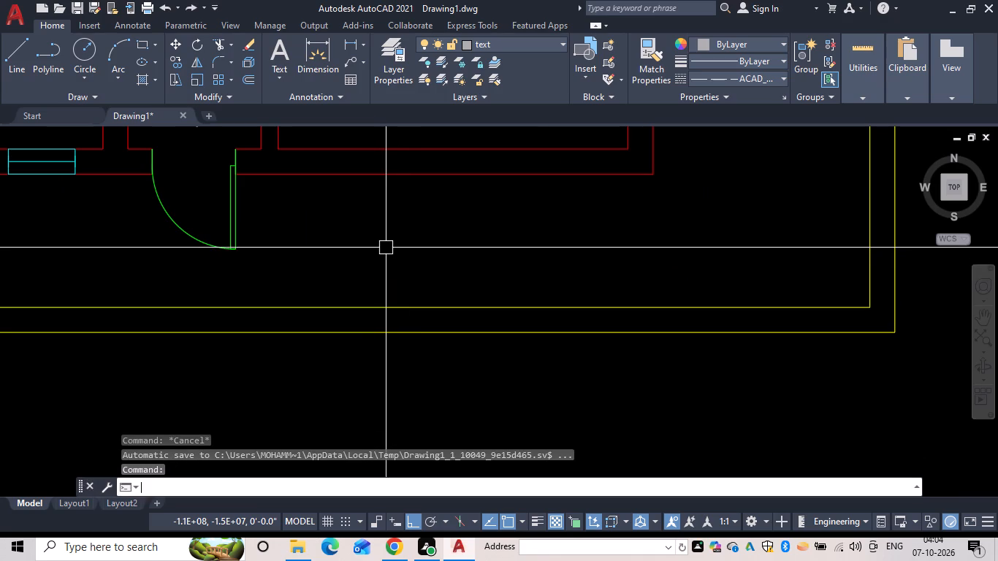
pyautogui.press('e')
pyautogui.write('XT')
pyautogui.press('space')
pyautogui.click(388, 244)
pyautogui.press('space')
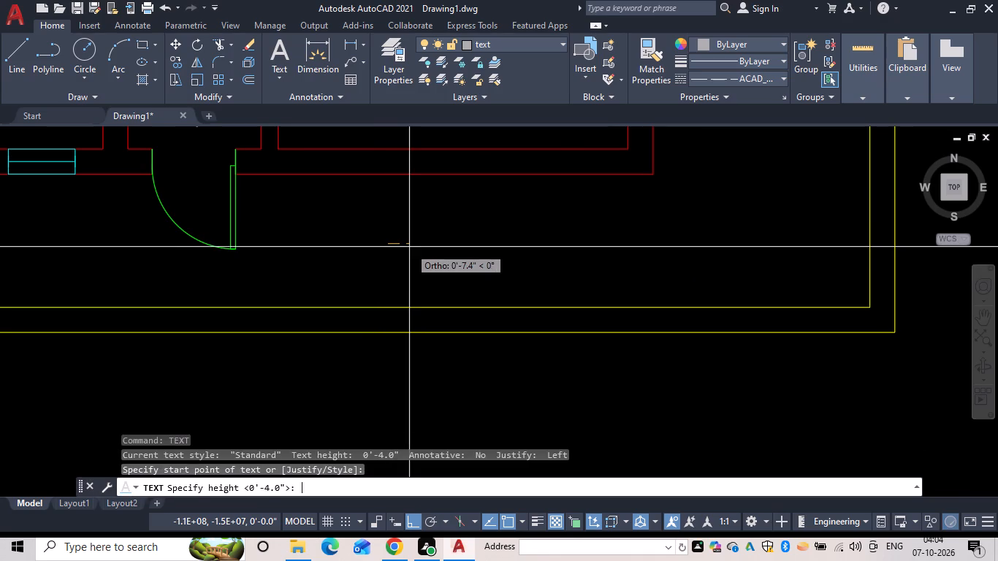
pyautogui.press('space')
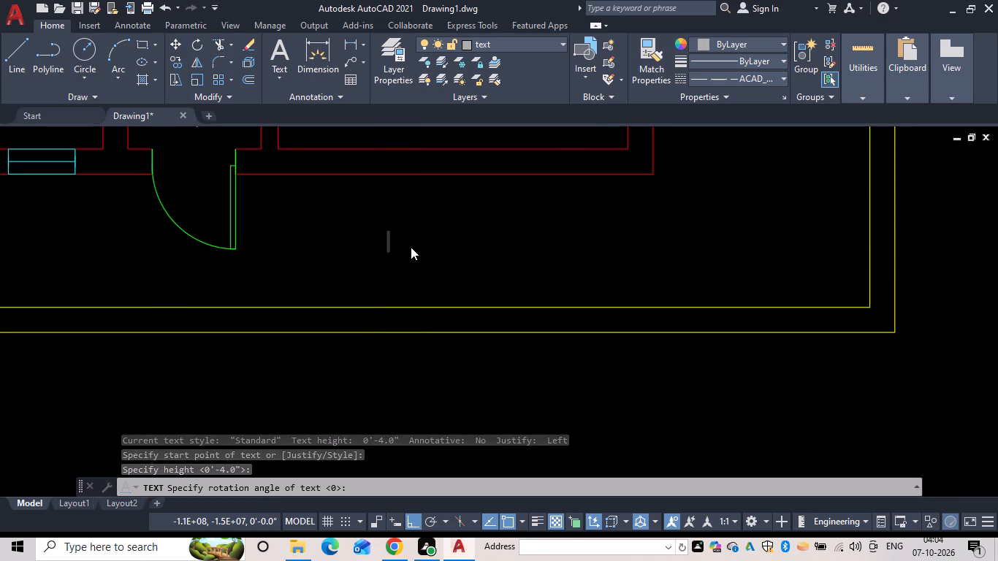
pyautogui.write('UTILITY')
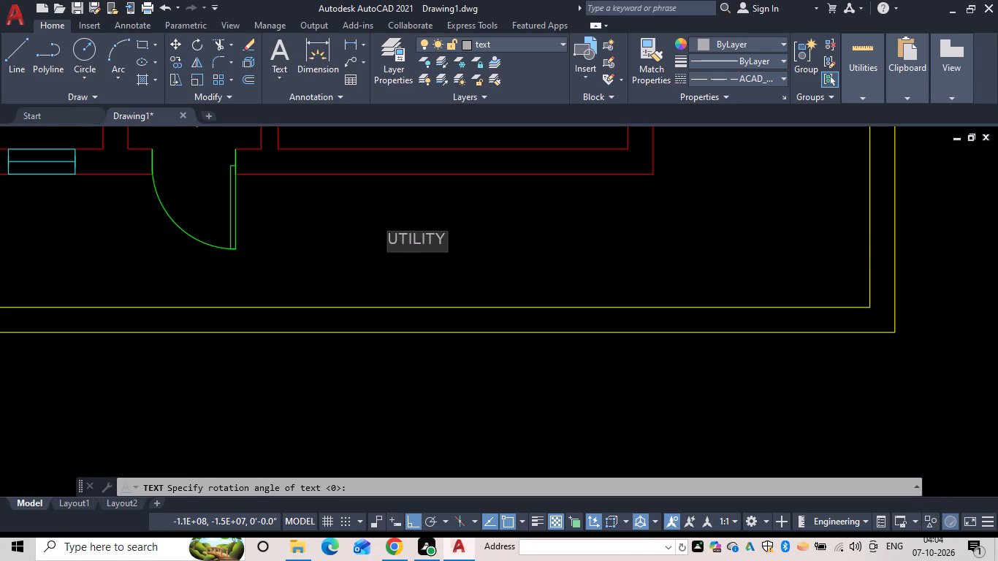
pyautogui.press('Return')
pyautogui.press('Return')
pyautogui.press('Escape')
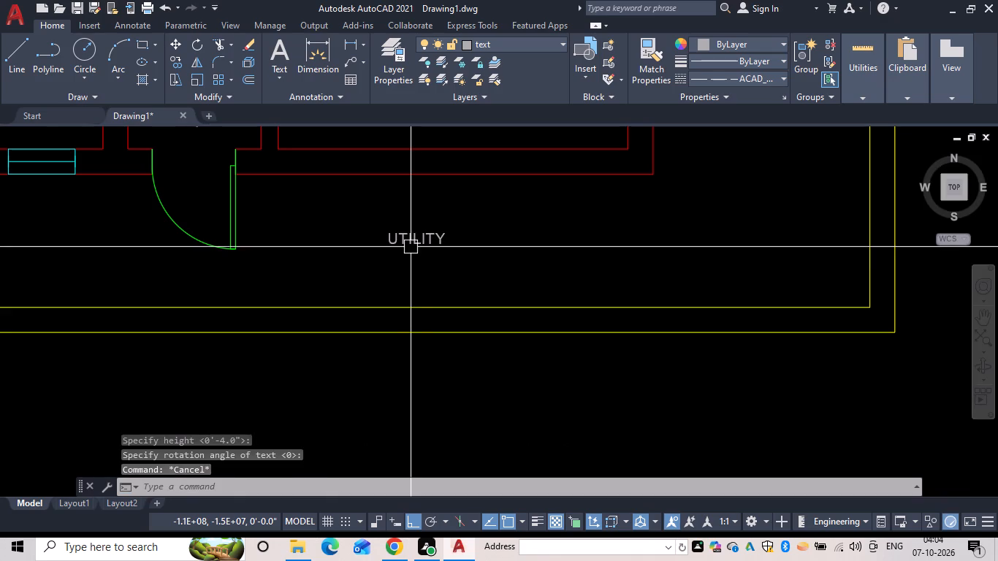
# Rotate the UTILITY text 180° about a point on the text.
pyautogui.press('Escape')
pyautogui.write('RO')
pyautogui.press('space')
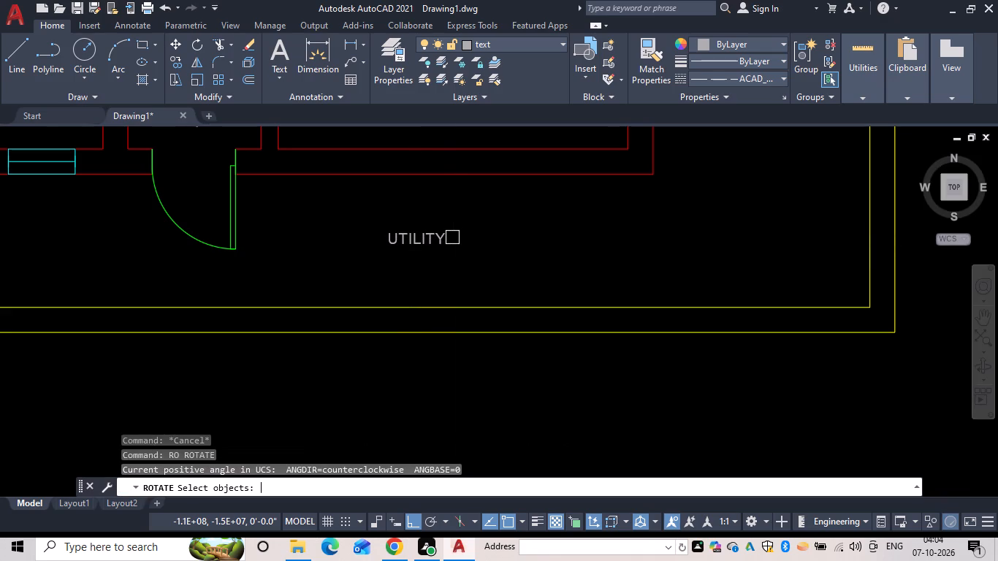
pyautogui.click(452, 237)
pyautogui.click(413, 238)
pyautogui.press('space')
pyautogui.click(432, 240)
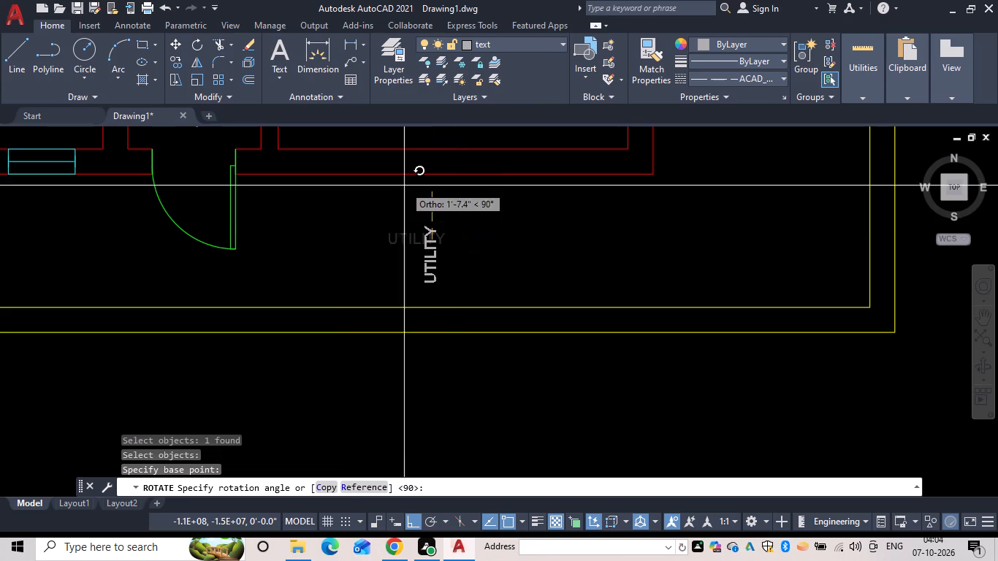
pyautogui.click(336, 217)
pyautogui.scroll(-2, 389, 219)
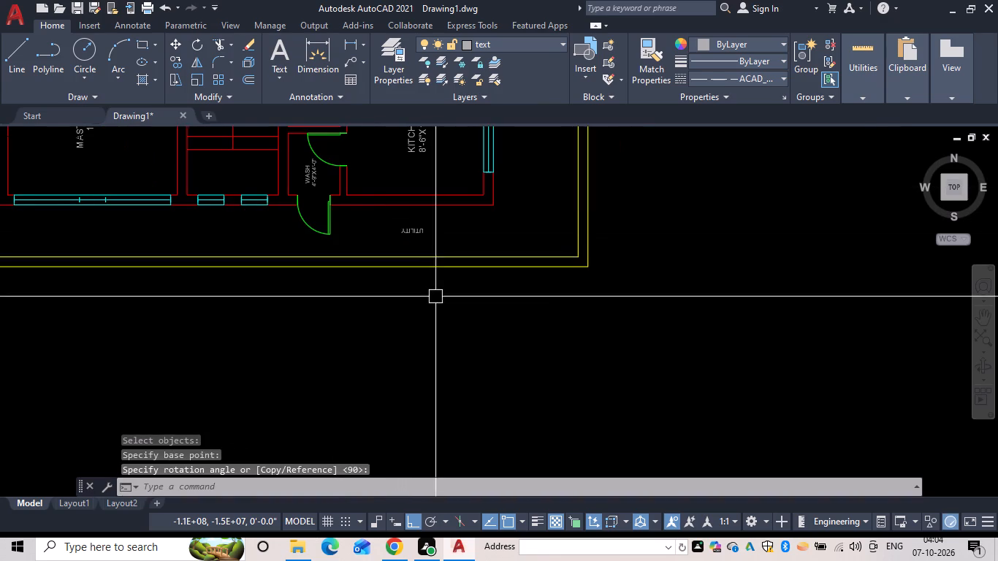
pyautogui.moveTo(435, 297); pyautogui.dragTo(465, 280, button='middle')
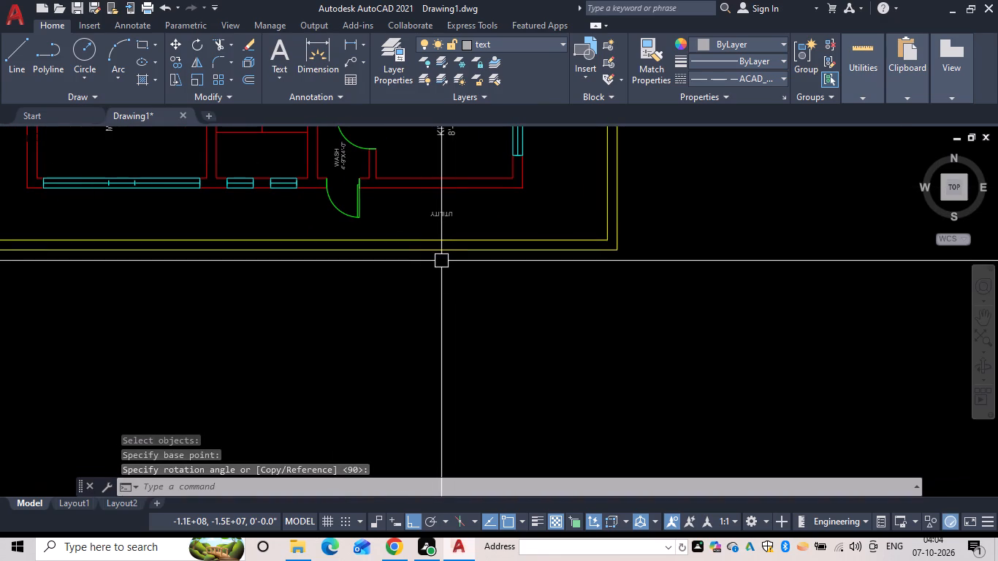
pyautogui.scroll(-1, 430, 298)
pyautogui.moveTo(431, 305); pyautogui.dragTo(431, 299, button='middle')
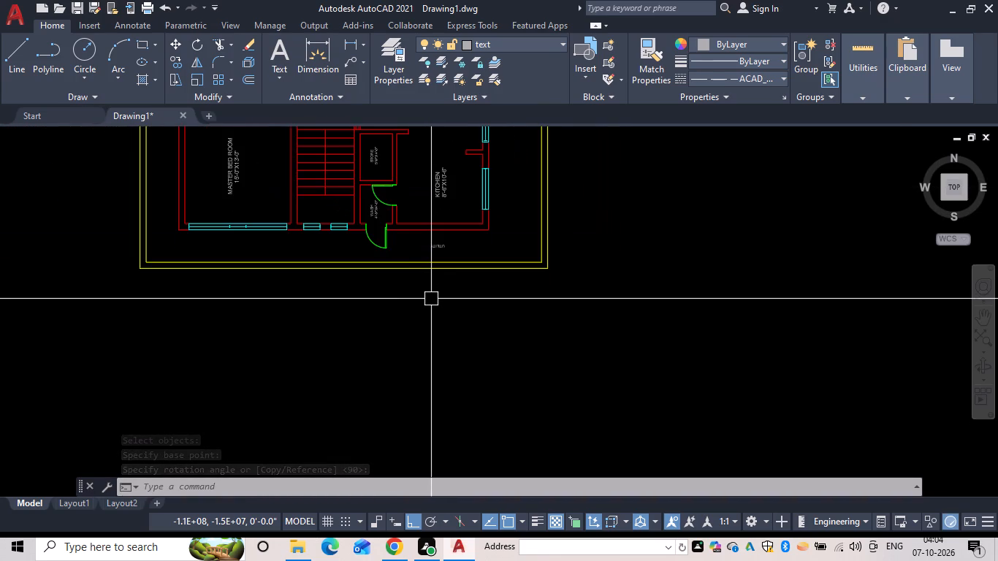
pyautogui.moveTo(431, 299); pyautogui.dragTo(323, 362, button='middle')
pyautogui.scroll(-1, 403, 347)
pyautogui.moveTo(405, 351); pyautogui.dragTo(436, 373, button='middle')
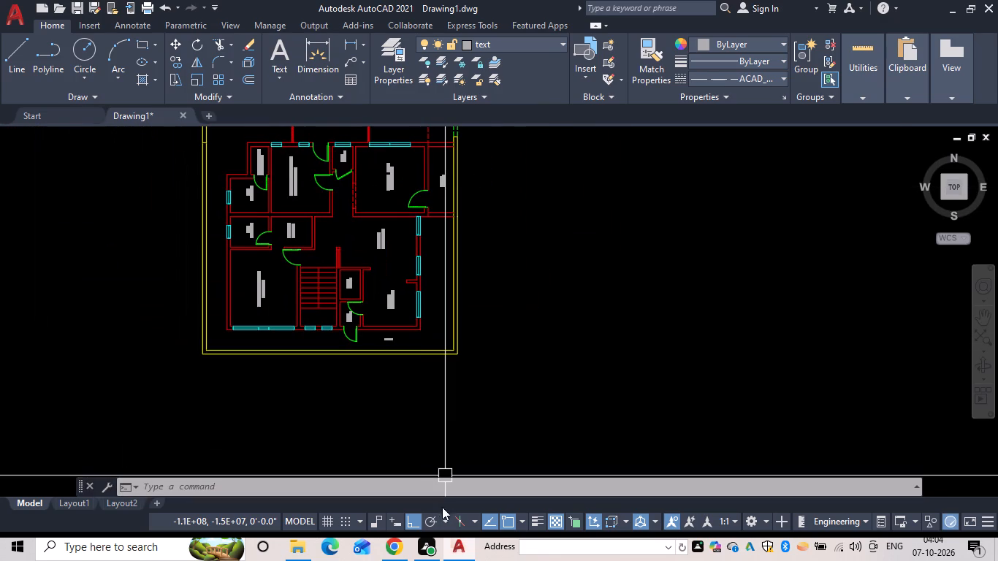
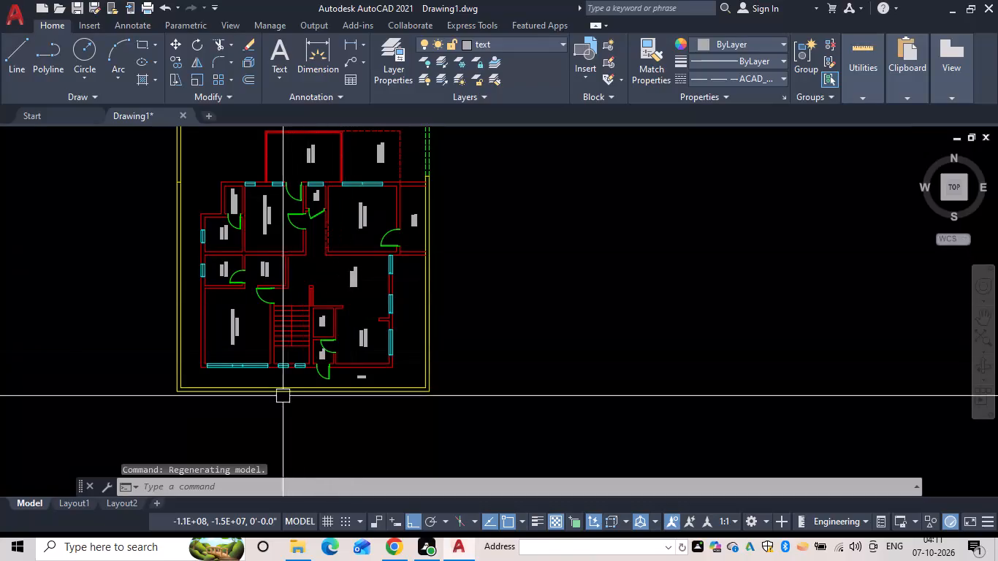
# Make dli the current layer.
pyautogui.moveTo(321, 259); pyautogui.dragTo(360, 307, button='middle')
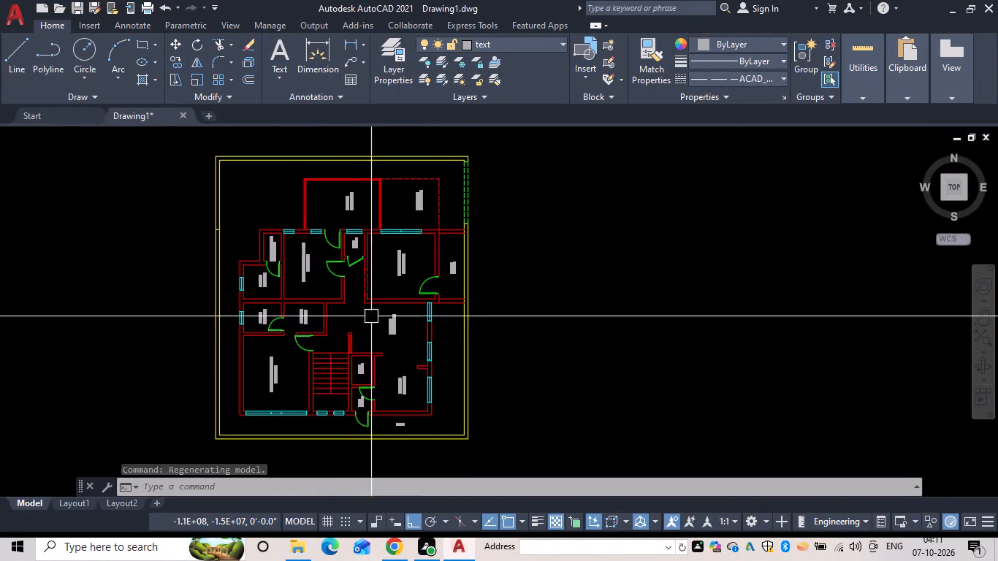
pyautogui.scroll(1, 356, 264)
pyautogui.moveTo(368, 268); pyautogui.dragTo(375, 267, button='middle')
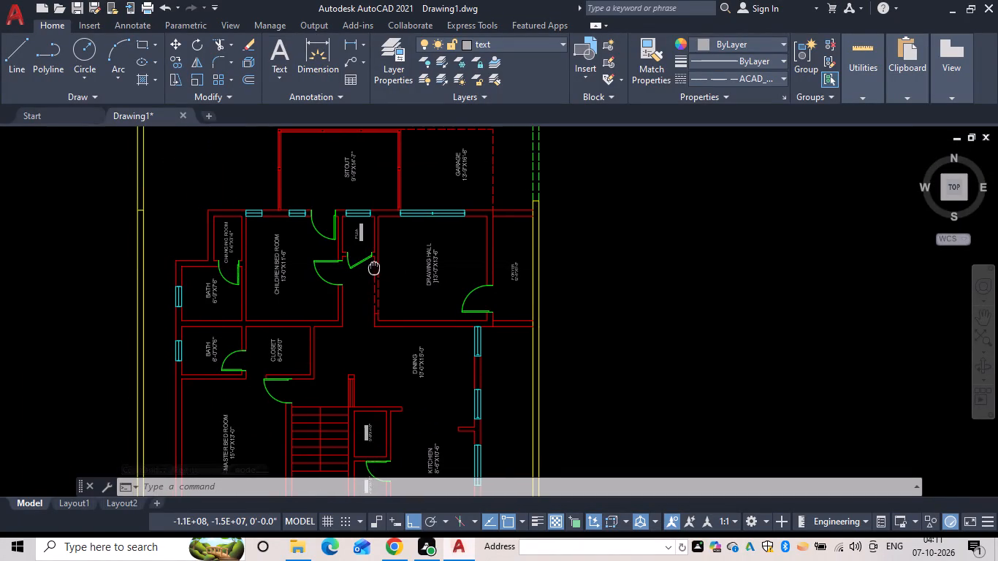
pyautogui.moveTo(375, 267); pyautogui.dragTo(379, 248, button='middle')
pyautogui.scroll(-1, 376, 246)
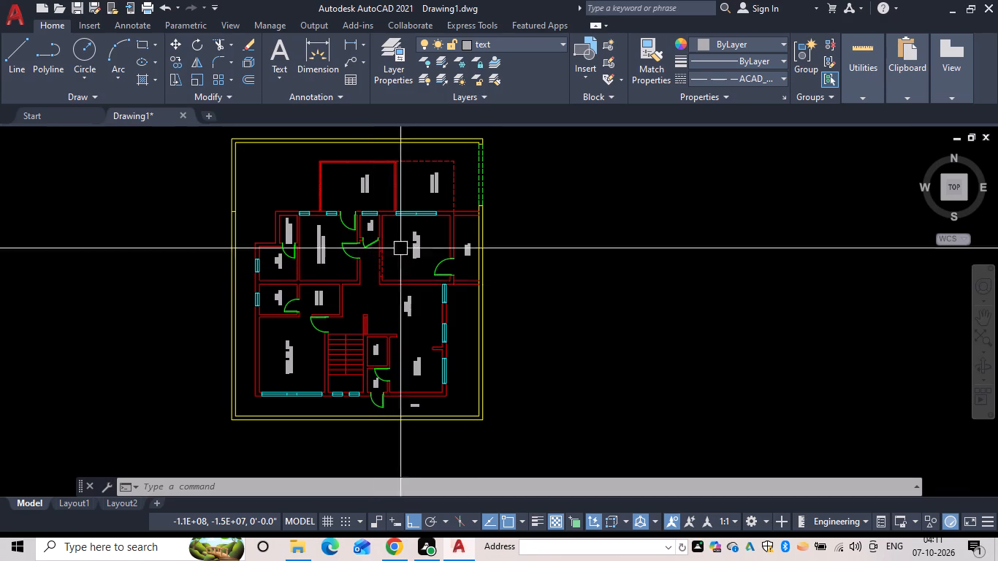
pyautogui.click(471, 42)
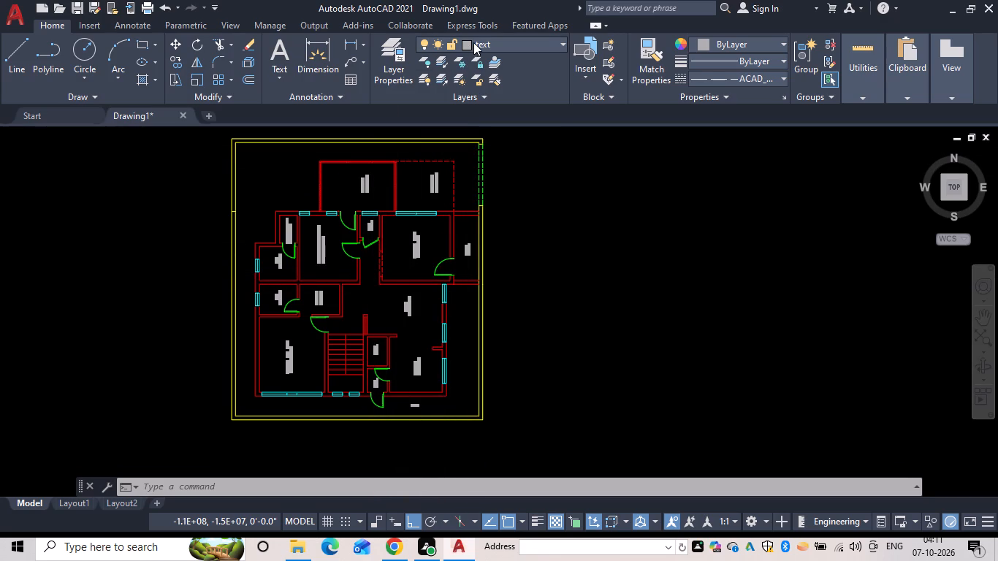
pyautogui.click(506, 83)
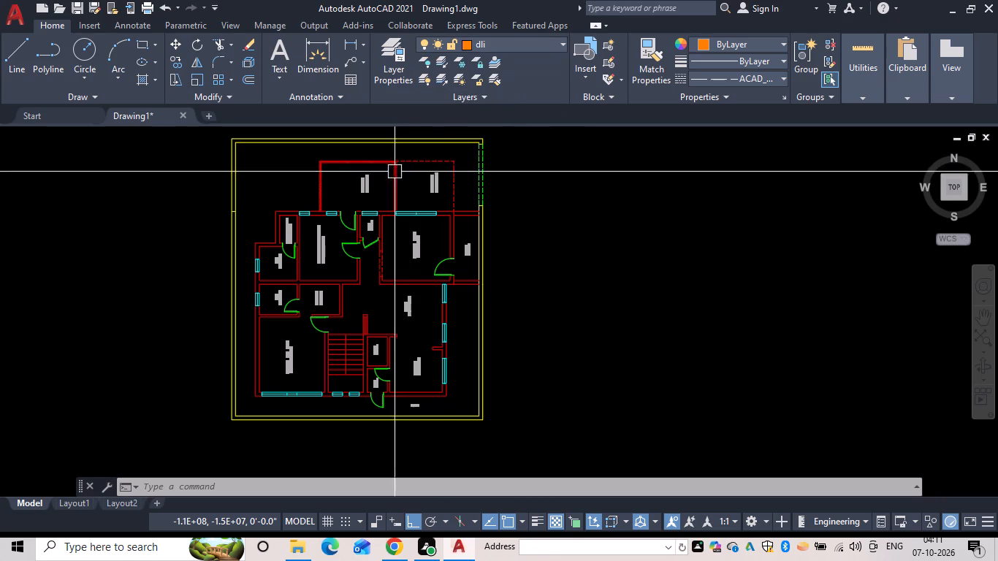
# Add a linear dimension across the full outer width of the yellow boundary's north side, placed just north of it.
pyautogui.moveTo(394, 172); pyautogui.dragTo(403, 245, button='middle')
pyautogui.press('Escape')
pyautogui.write('DL I')
pyautogui.press('Escape')
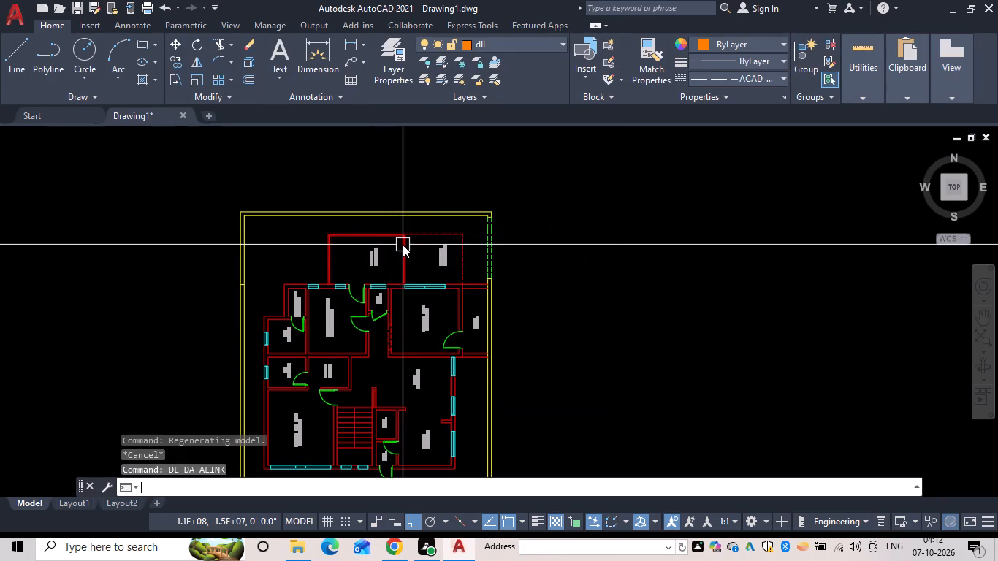
pyautogui.write('DLI')
pyautogui.press('space')
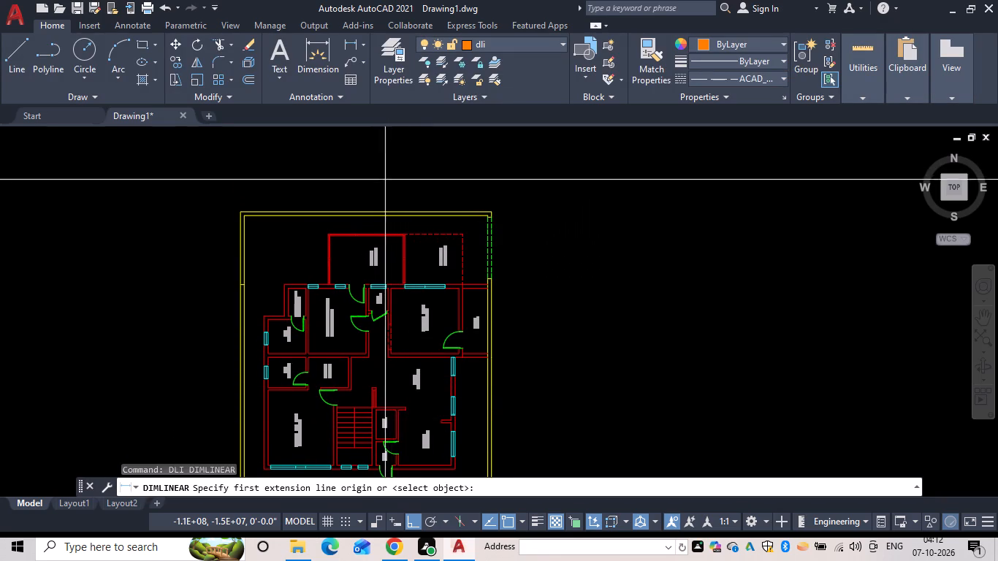
pyautogui.scroll(2, 248, 182)
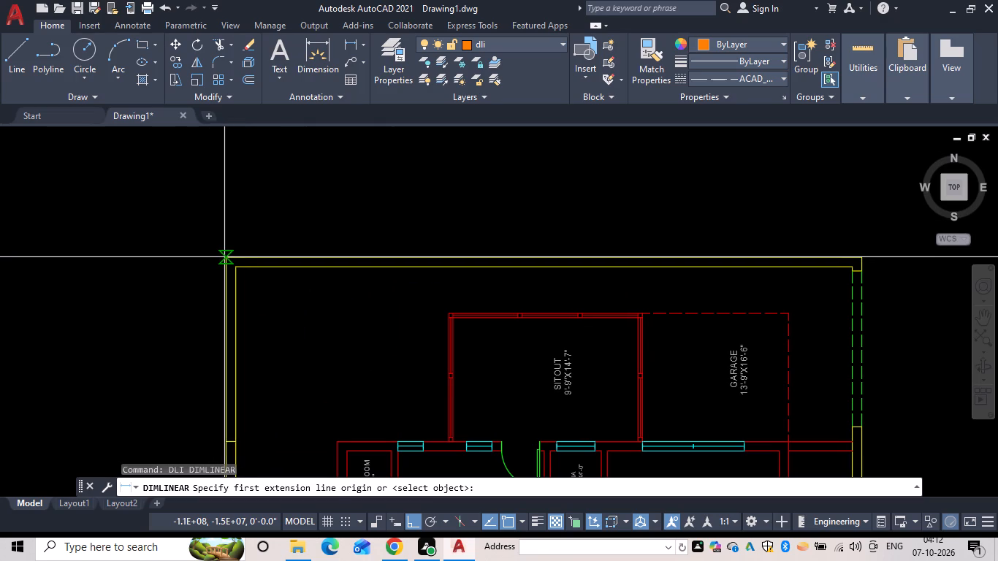
pyautogui.click(224, 257)
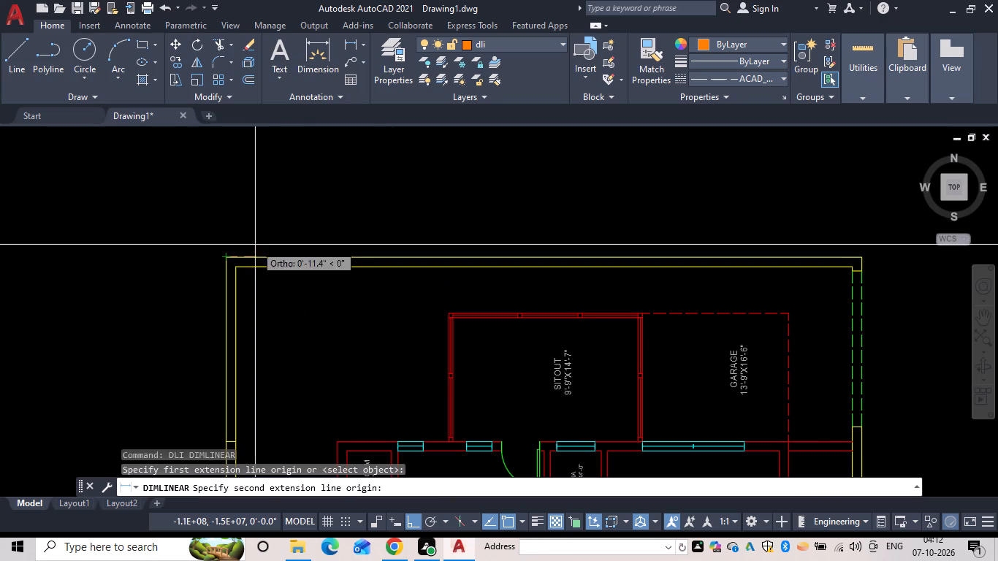
pyautogui.scroll(3, 226, 262)
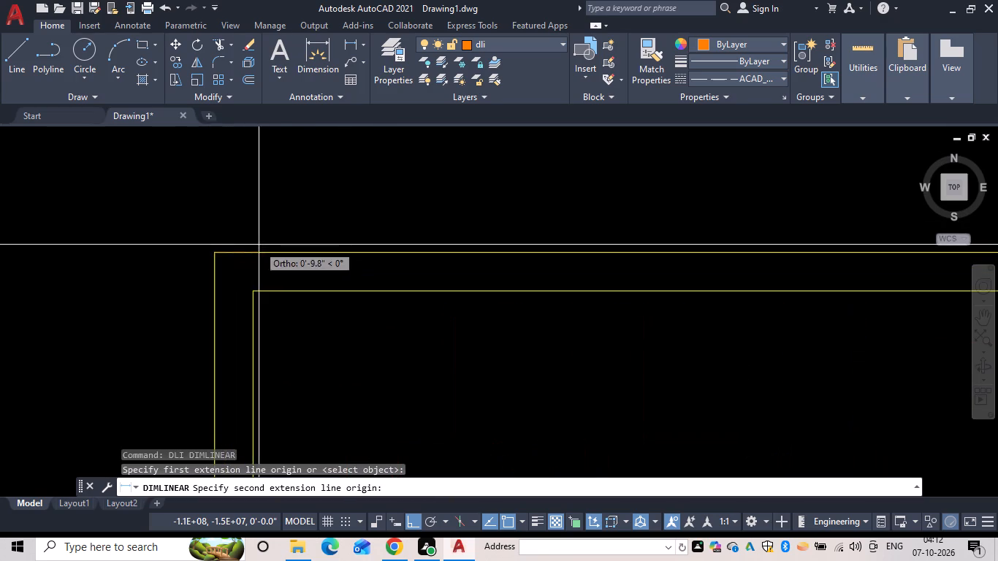
pyautogui.press('Escape')
pyautogui.press('space')
pyautogui.click(215, 251)
pyautogui.scroll(-2, 537, 251)
pyautogui.moveTo(537, 251); pyautogui.dragTo(462, 227, button='middle')
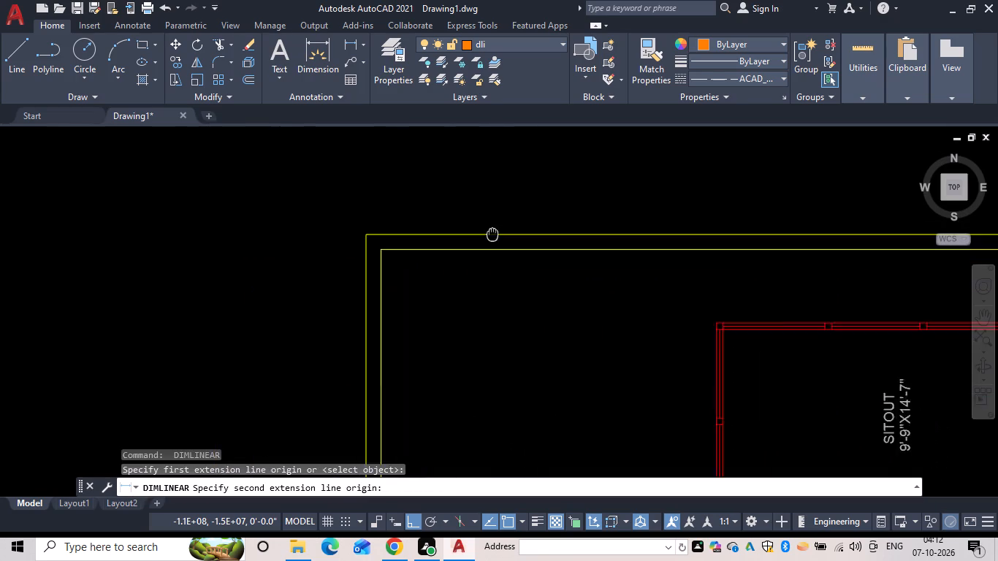
pyautogui.moveTo(462, 227); pyautogui.dragTo(248, 202, button='middle')
pyautogui.moveTo(716, 252); pyautogui.dragTo(429, 292, button='middle')
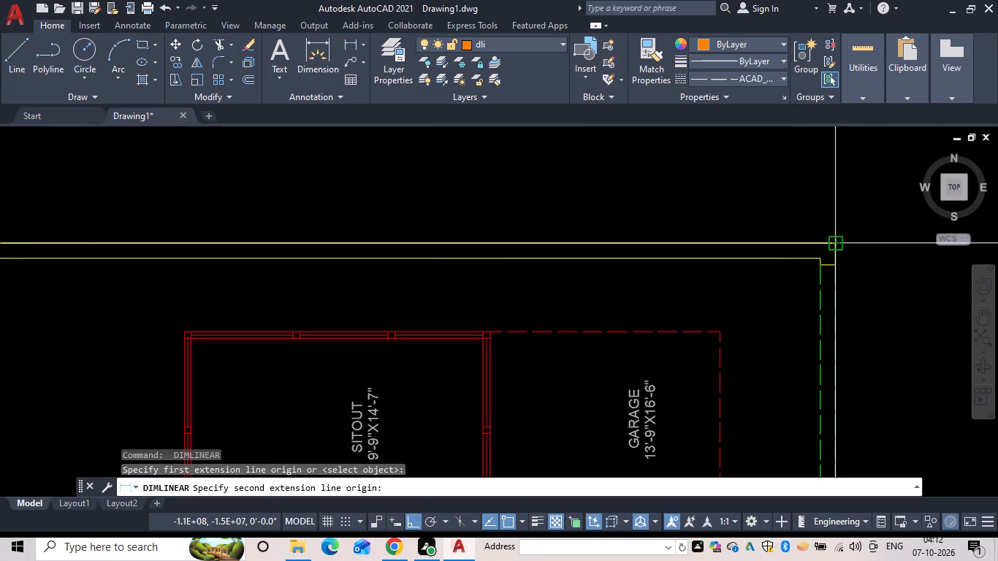
pyautogui.click(836, 244)
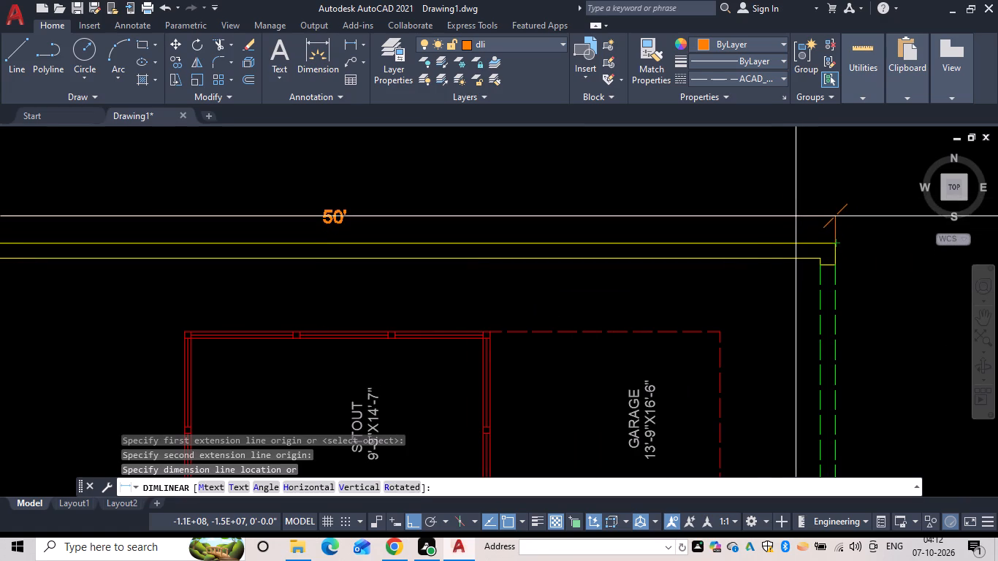
pyautogui.click(792, 205)
pyautogui.scroll(-1, 700, 233)
pyautogui.moveTo(699, 233); pyautogui.dragTo(796, 213, button='middle')
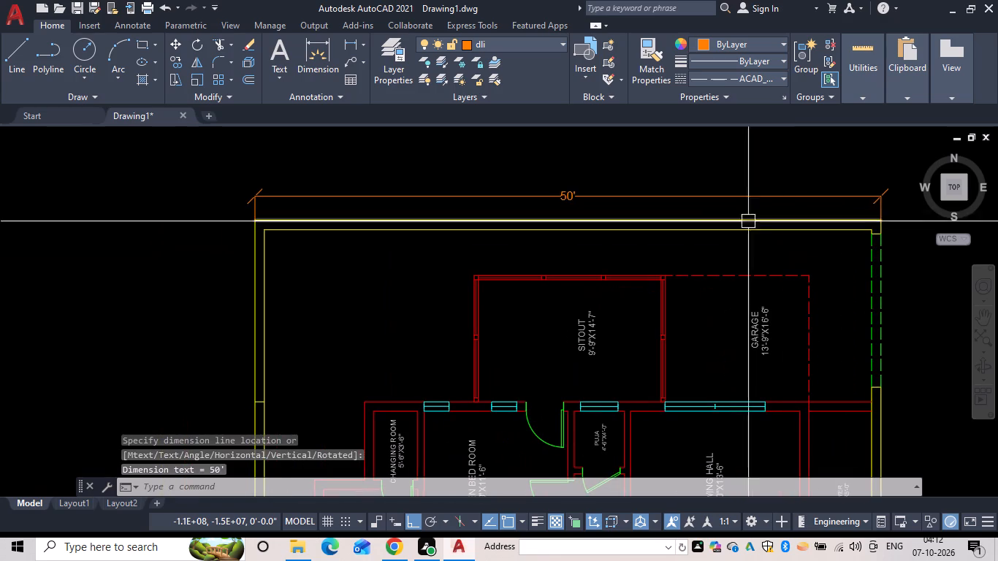
pyautogui.press('Escape')
# Collapse both extension lines of the north boundary dimension by moving their origin points up onto the dimension line's ends.
pyautogui.click(251, 207)
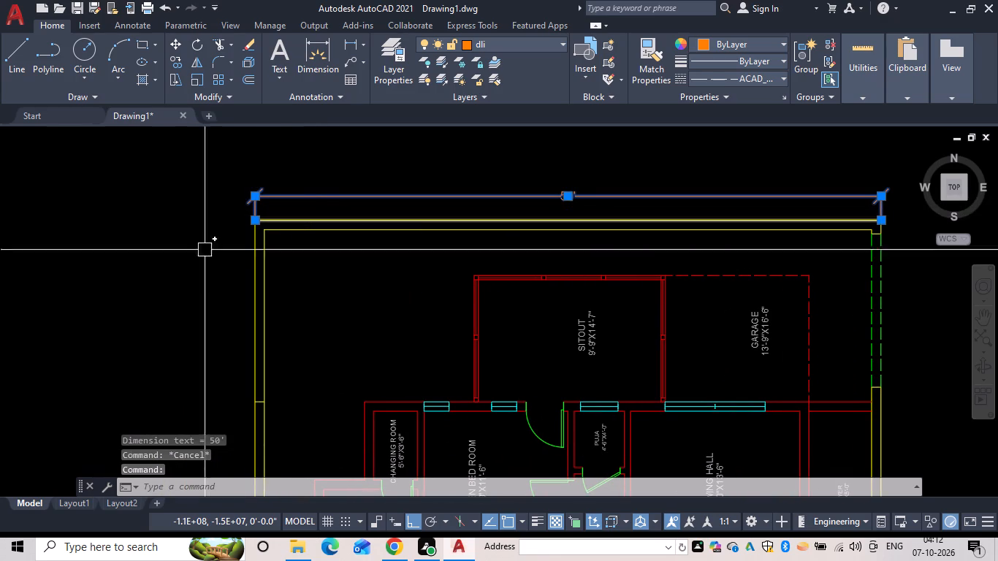
pyautogui.scroll(2, 270, 224)
pyautogui.click(231, 218)
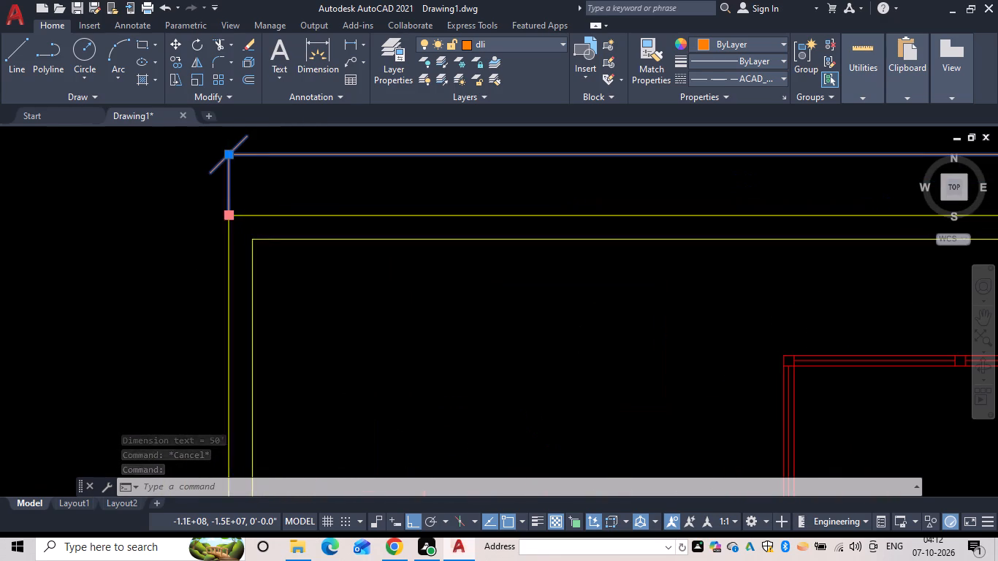
pyautogui.click(226, 155)
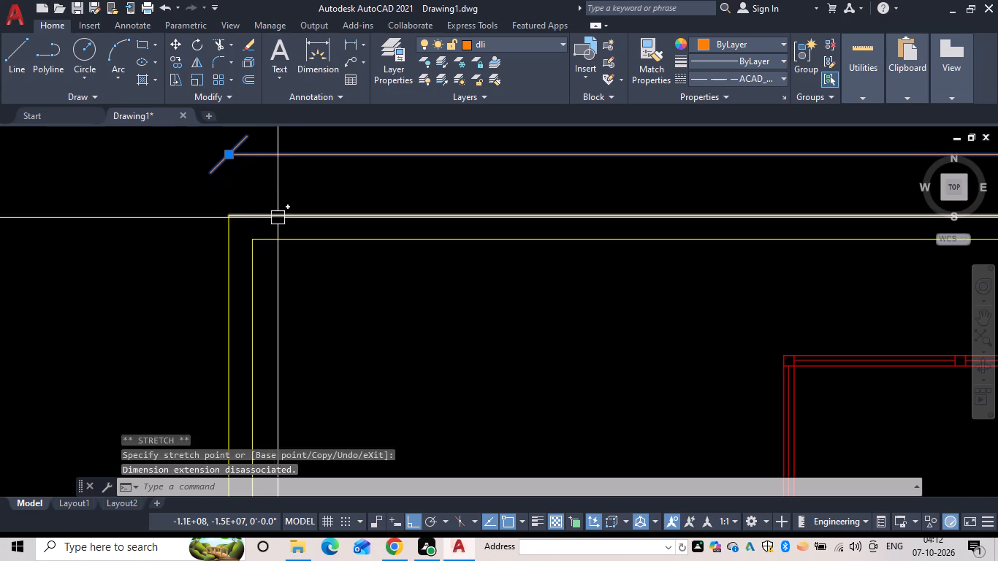
pyautogui.press('Escape')
pyautogui.moveTo(294, 205); pyautogui.dragTo(89, 270, button='middle')
pyautogui.scroll(-2, 255, 232)
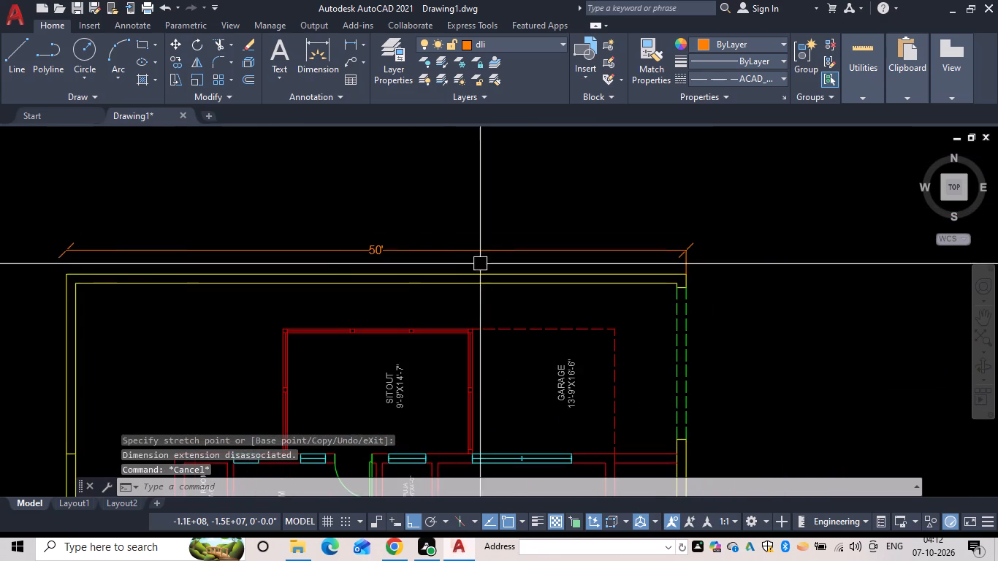
pyautogui.scroll(2, 652, 260)
pyautogui.click(729, 266)
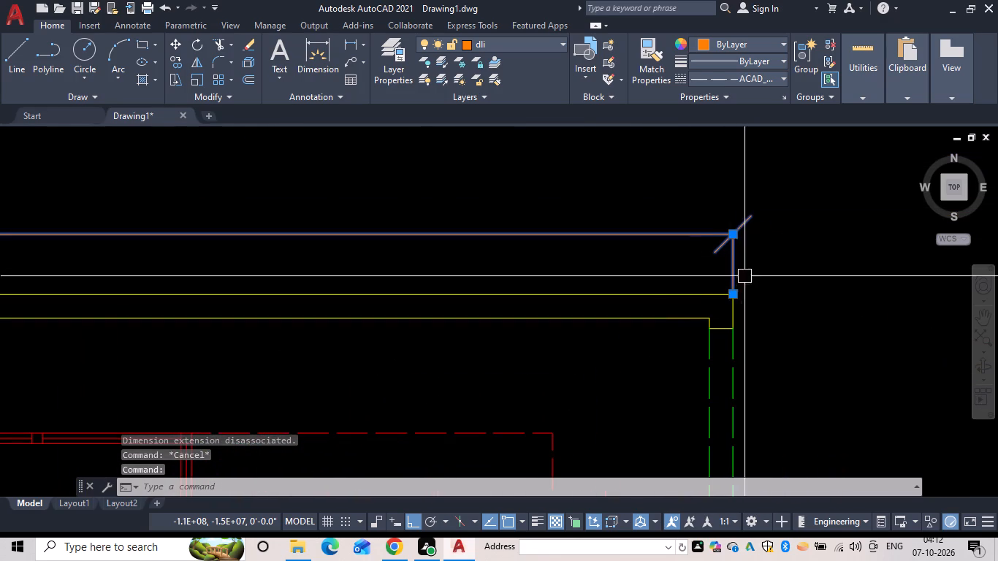
pyautogui.click(735, 291)
pyautogui.click(730, 236)
pyautogui.press('Escape')
# Trim away the short cross line between the two yellow west boundary lines, level with the changing room's north wall.
pyautogui.scroll(-3, 712, 270)
pyautogui.moveTo(457, 318); pyautogui.dragTo(524, 267, button='middle')
pyautogui.moveTo(468, 299); pyautogui.dragTo(503, 215, button='middle')
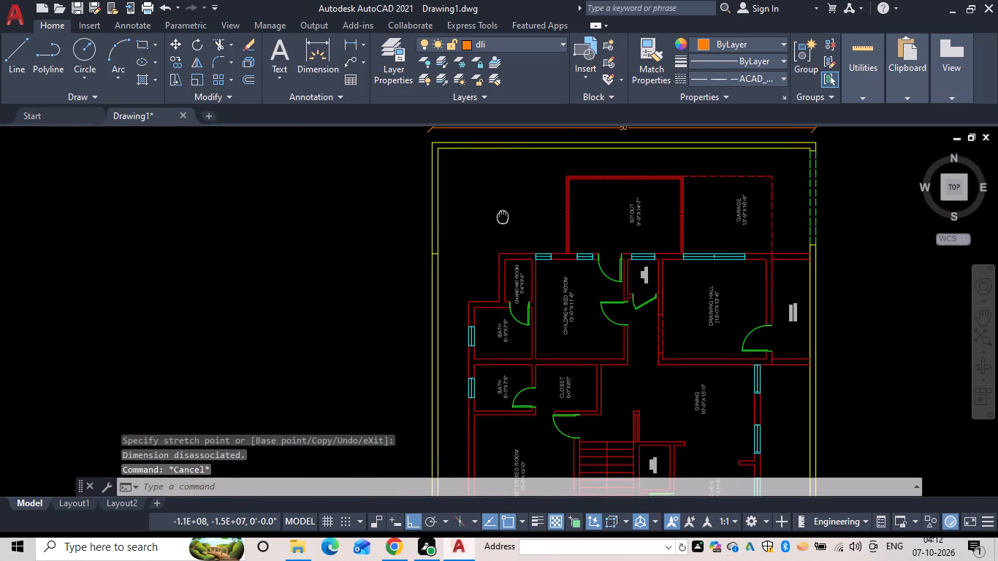
pyautogui.scroll(-1, 454, 271)
pyautogui.moveTo(453, 271); pyautogui.dragTo(480, 248, button='middle')
pyautogui.scroll(2, 479, 241)
pyautogui.press('Escape')
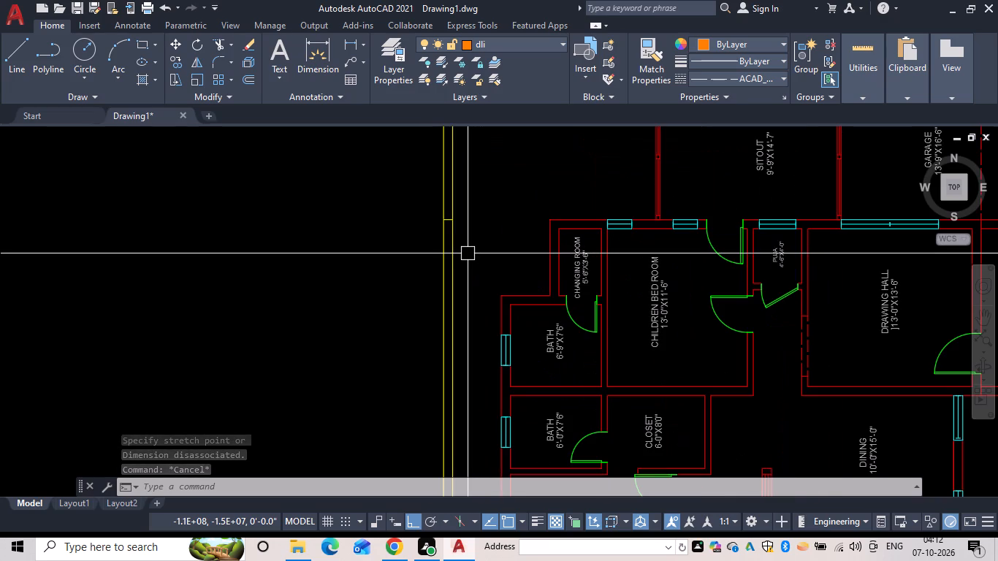
pyautogui.press('t')
pyautogui.press('r')
pyautogui.press('space')
pyautogui.scroll(2, 450, 221)
pyautogui.click(446, 216)
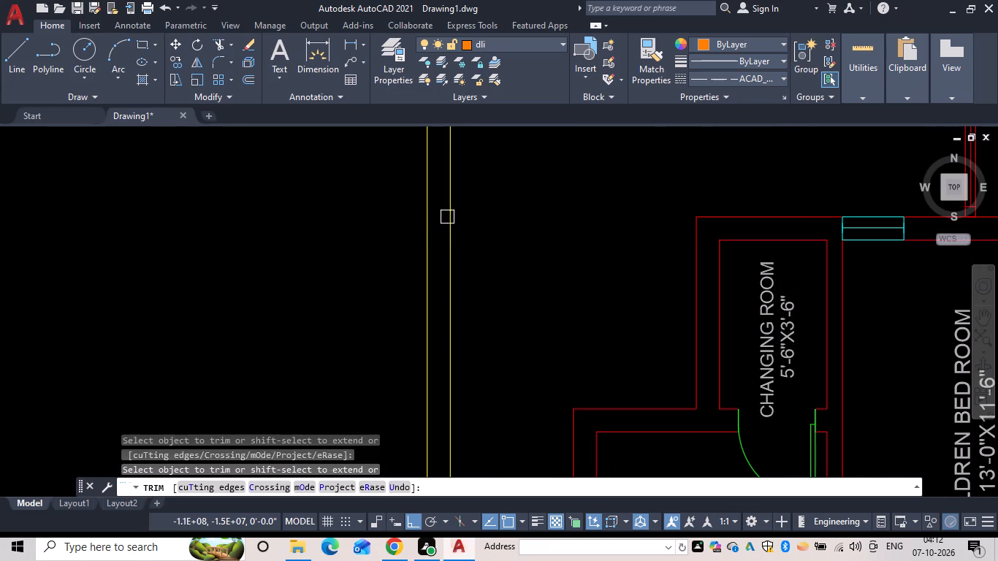
pyautogui.press('Escape')
# Add a vertical linear dimension along the full outer length of the yellow boundary's west side, placed just west of it.
pyautogui.scroll(-4, 484, 233)
pyautogui.moveTo(483, 263); pyautogui.dragTo(469, 201, button='middle')
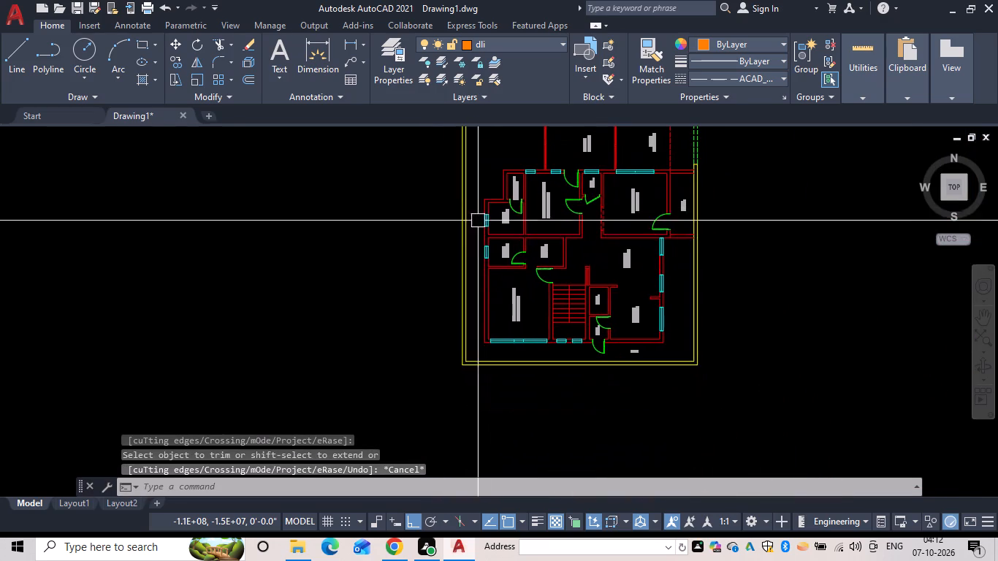
pyautogui.moveTo(503, 294); pyautogui.dragTo(443, 358, button='middle')
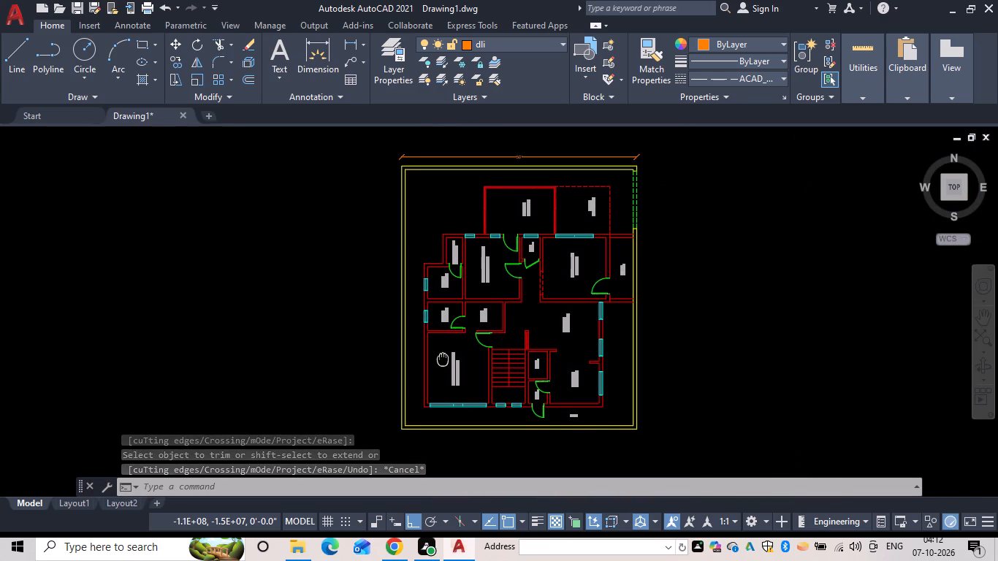
pyautogui.moveTo(443, 358); pyautogui.dragTo(433, 339, button='middle')
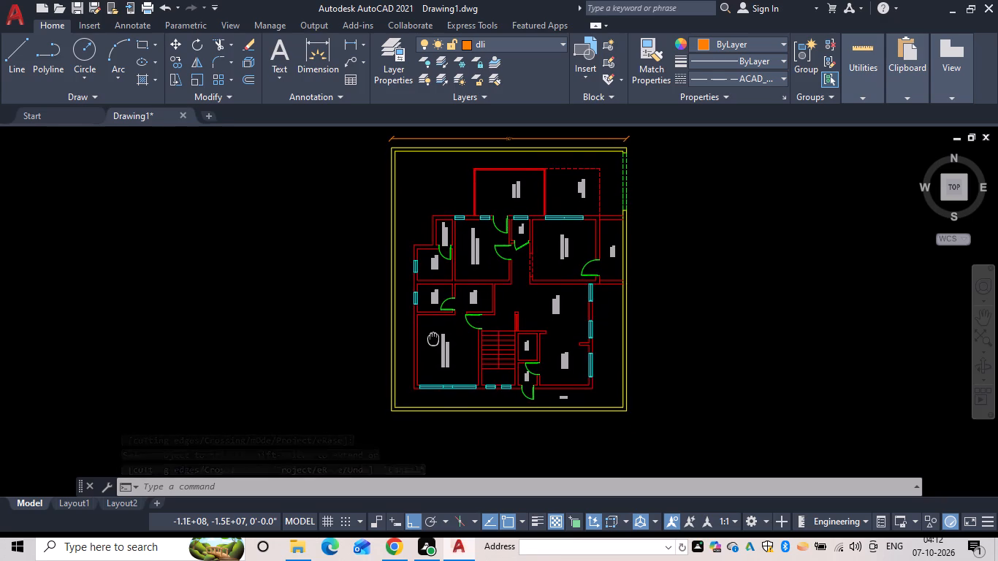
pyautogui.moveTo(433, 339); pyautogui.dragTo(436, 336, button='middle')
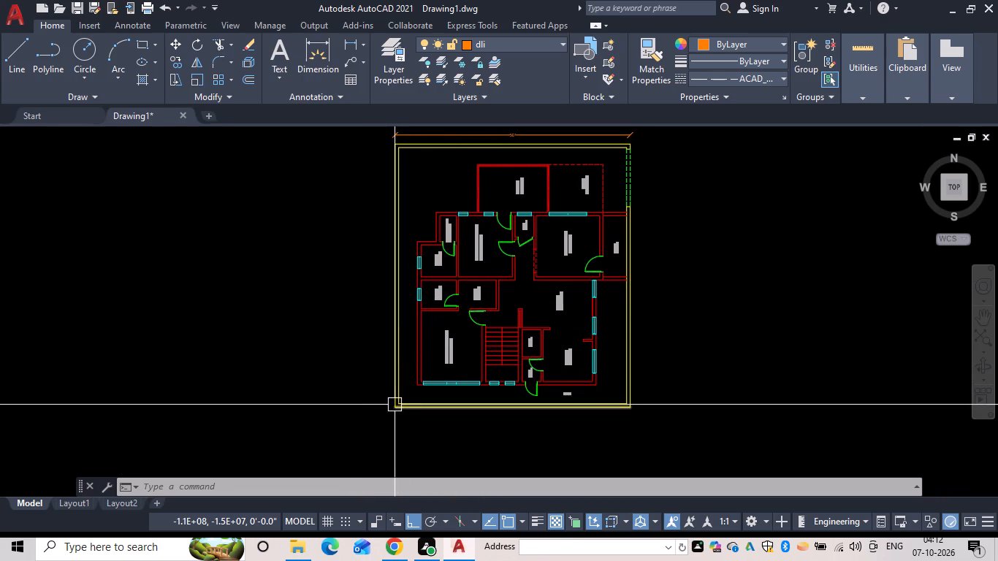
pyautogui.write('DLI')
pyautogui.press('space')
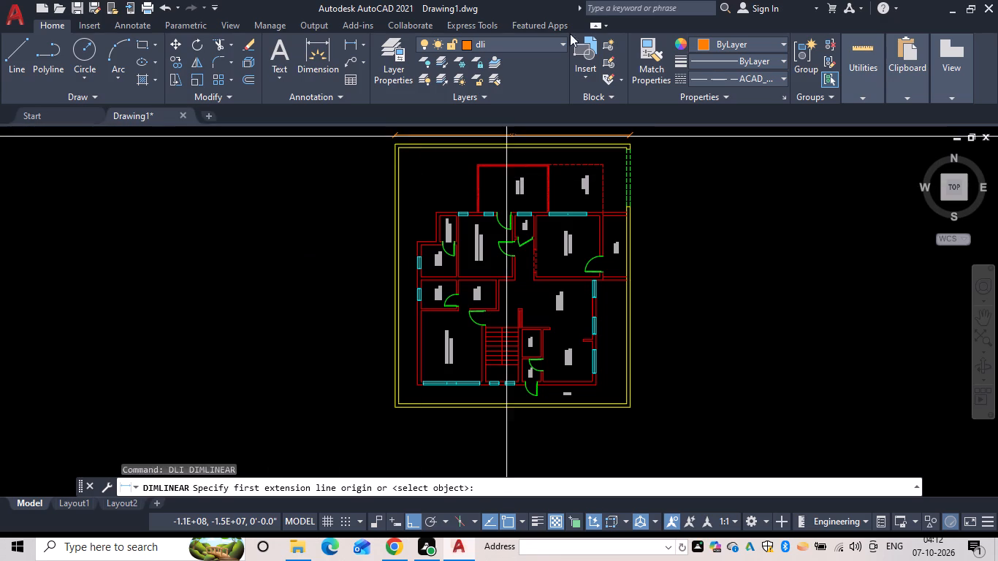
pyautogui.scroll(2, 442, 144)
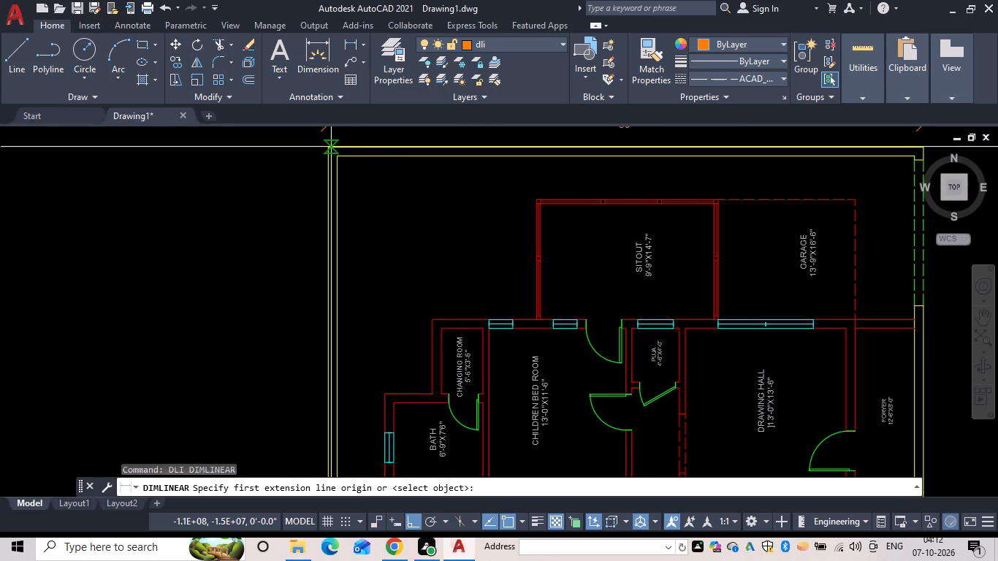
pyautogui.click(330, 146)
pyautogui.scroll(-3, 308, 212)
pyautogui.moveTo(302, 210); pyautogui.dragTo(319, 118, button='middle')
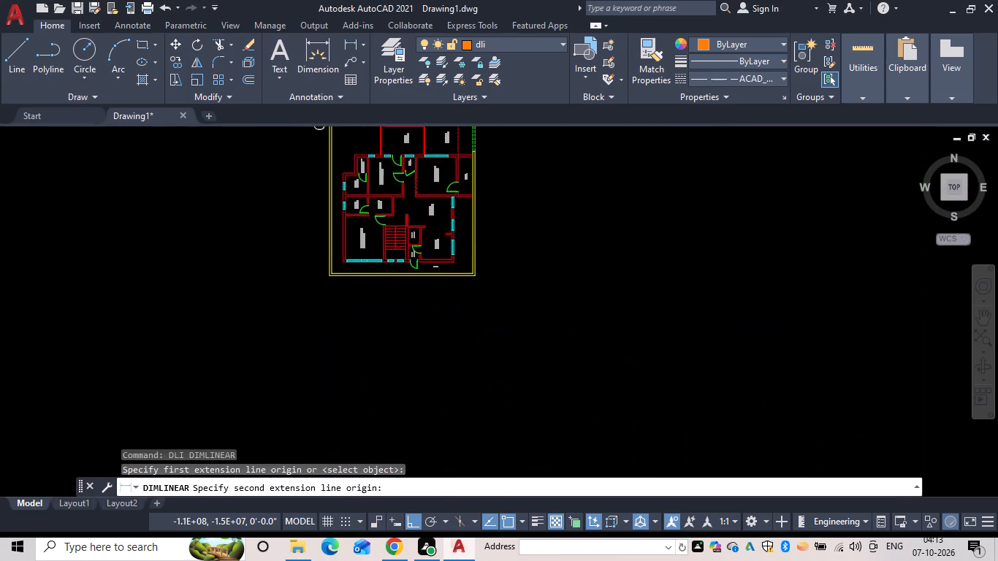
pyautogui.moveTo(319, 118); pyautogui.dragTo(319, 110, button='middle')
pyautogui.scroll(4, 314, 262)
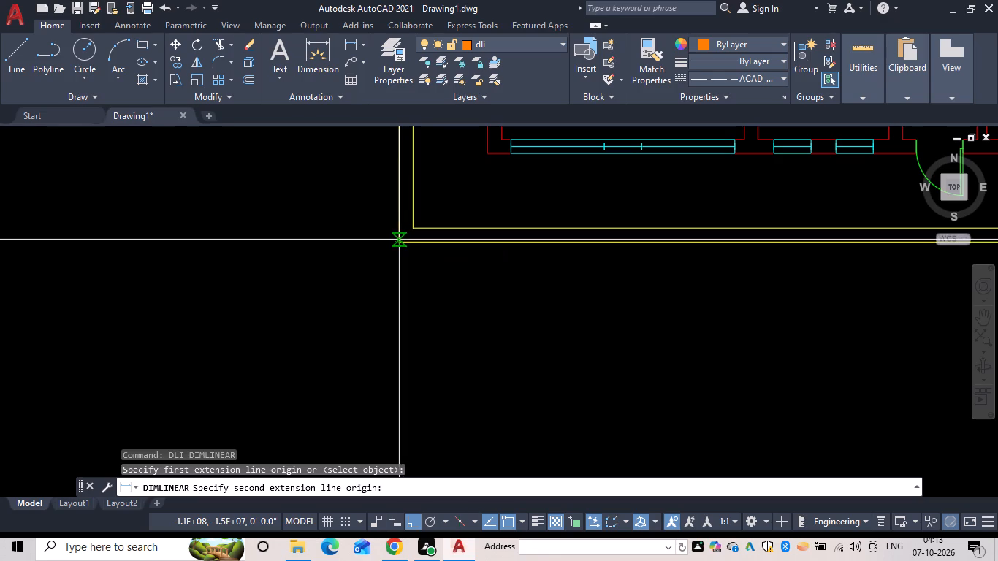
pyautogui.click(398, 243)
pyautogui.scroll(-3, 333, 237)
pyautogui.moveTo(331, 237); pyautogui.dragTo(363, 328, button='middle')
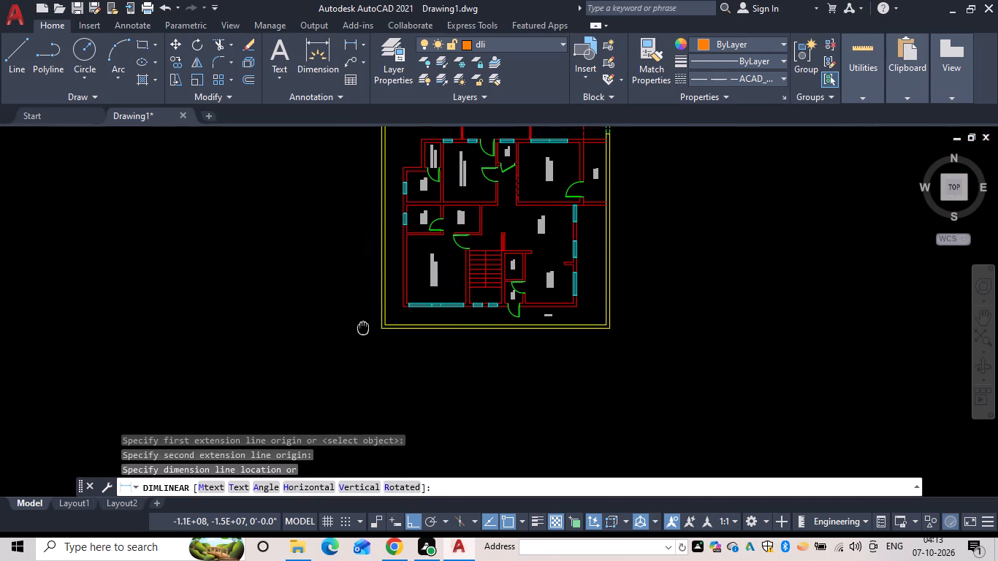
pyautogui.moveTo(363, 328); pyautogui.dragTo(364, 329, button='middle')
pyautogui.scroll(-1, 369, 334)
pyautogui.moveTo(369, 334); pyautogui.dragTo(369, 349, button='middle')
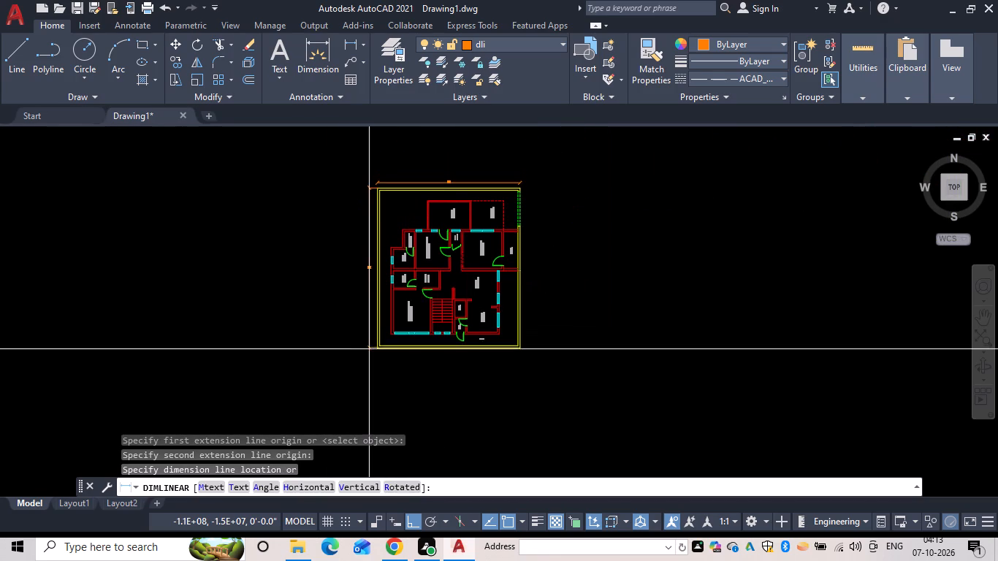
pyautogui.click(370, 346)
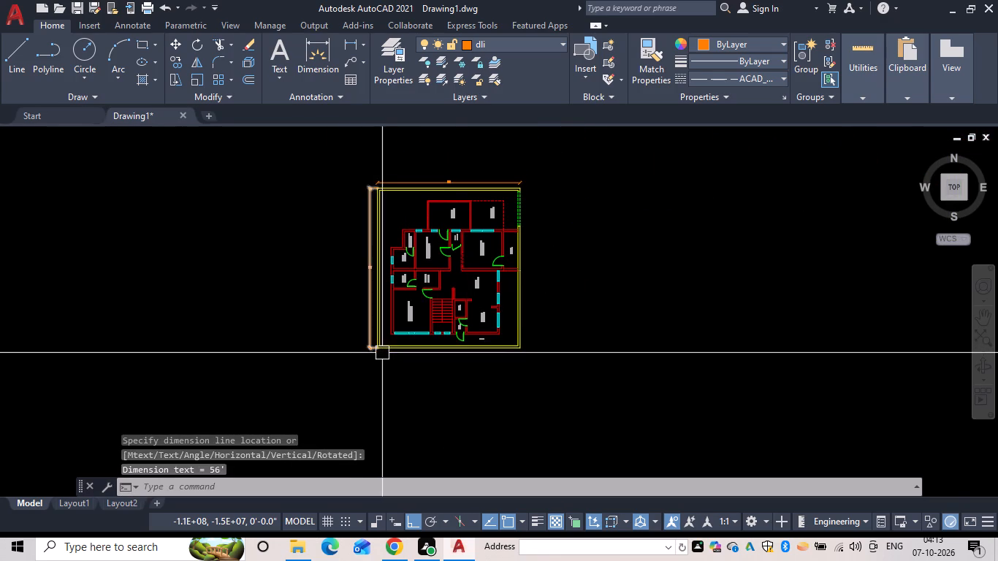
# Collapse both extension lines of the west boundary dimension by moving their origin points onto the dimension line's ends.
pyautogui.scroll(3, 381, 351)
pyautogui.press('Escape')
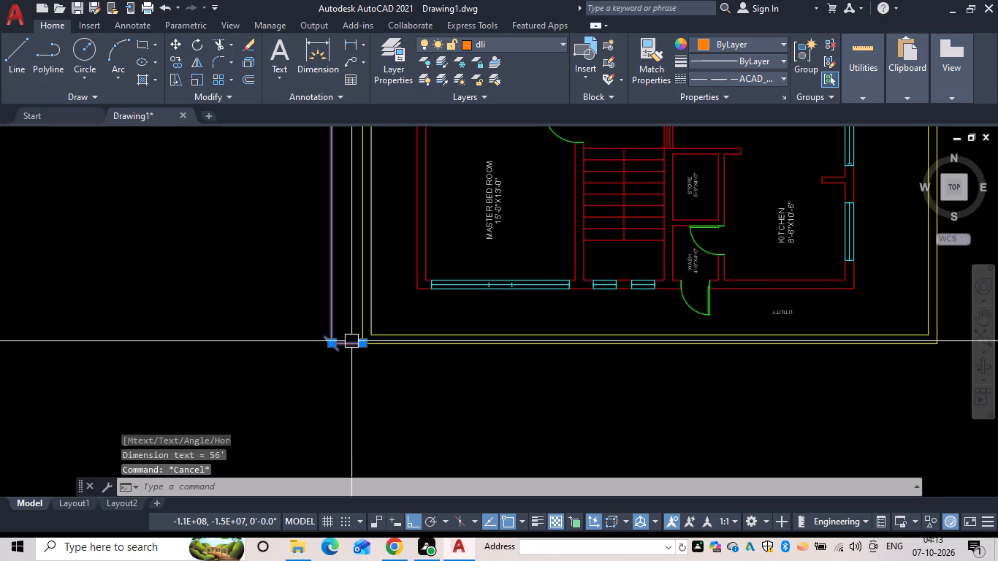
pyautogui.click(351, 341)
pyautogui.click(361, 344)
pyautogui.click(332, 343)
pyautogui.moveTo(360, 297); pyautogui.dragTo(378, 401, button='middle')
pyautogui.scroll(-2, 377, 401)
pyautogui.moveTo(373, 339); pyautogui.dragTo(383, 389, button='middle')
pyautogui.scroll(4, 381, 207)
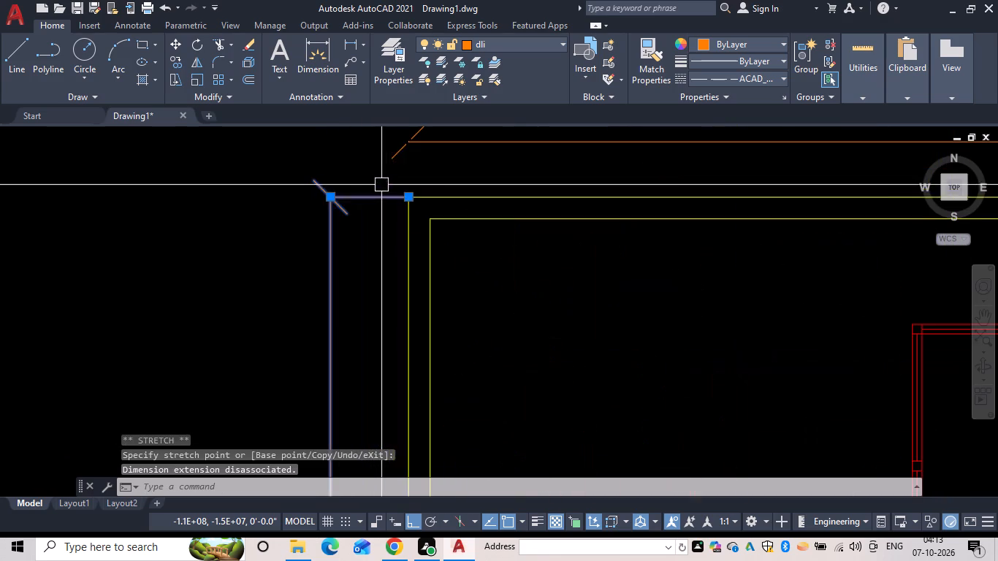
pyautogui.click(404, 200)
pyautogui.click(333, 196)
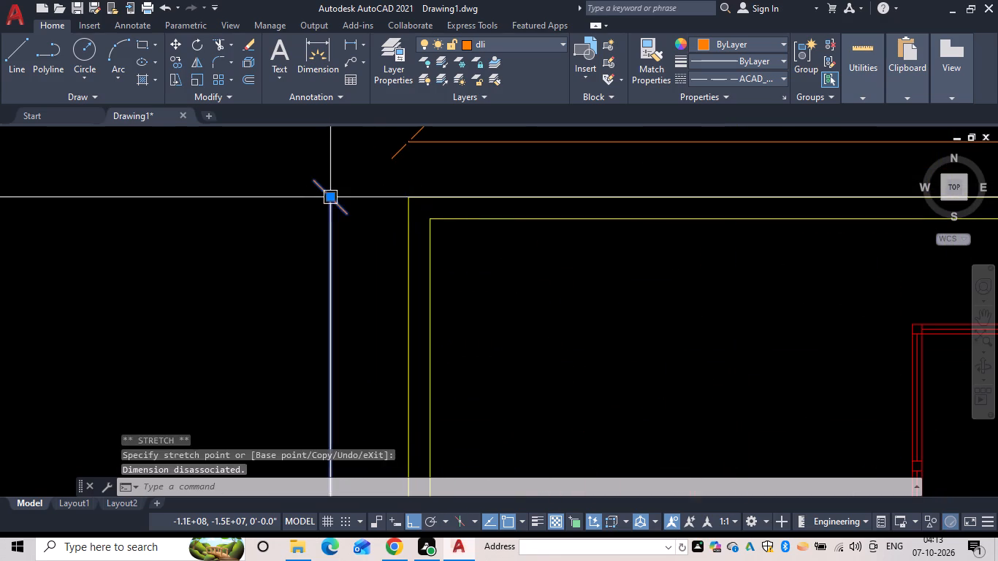
pyautogui.press('Escape')
# Look over the floor plan from the west boundary across the sitout and garage to the dashed green gate opening.
pyautogui.scroll(-3, 375, 211)
pyautogui.moveTo(440, 256); pyautogui.dragTo(298, 188, button='middle')
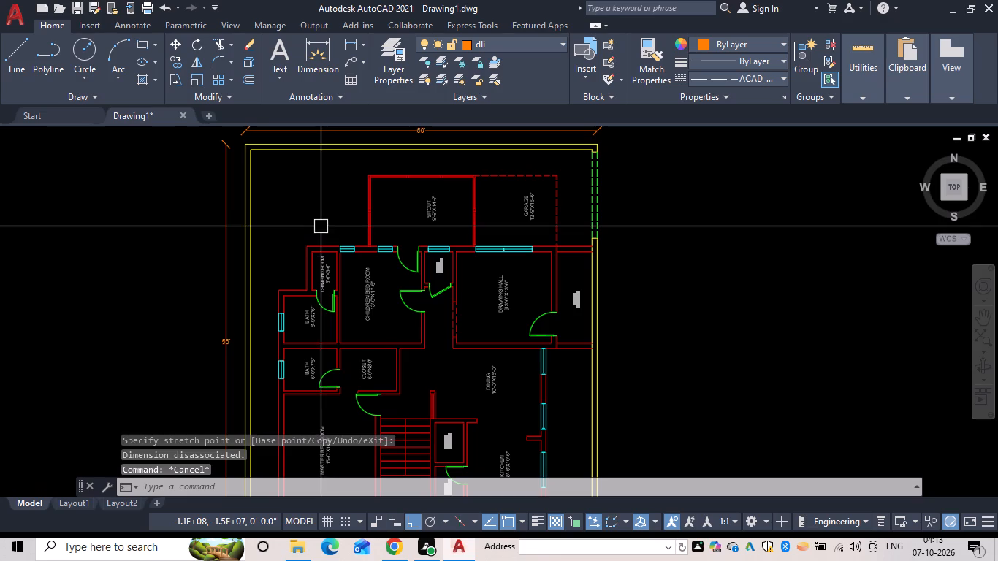
pyautogui.moveTo(324, 275); pyautogui.dragTo(319, 237, button='middle')
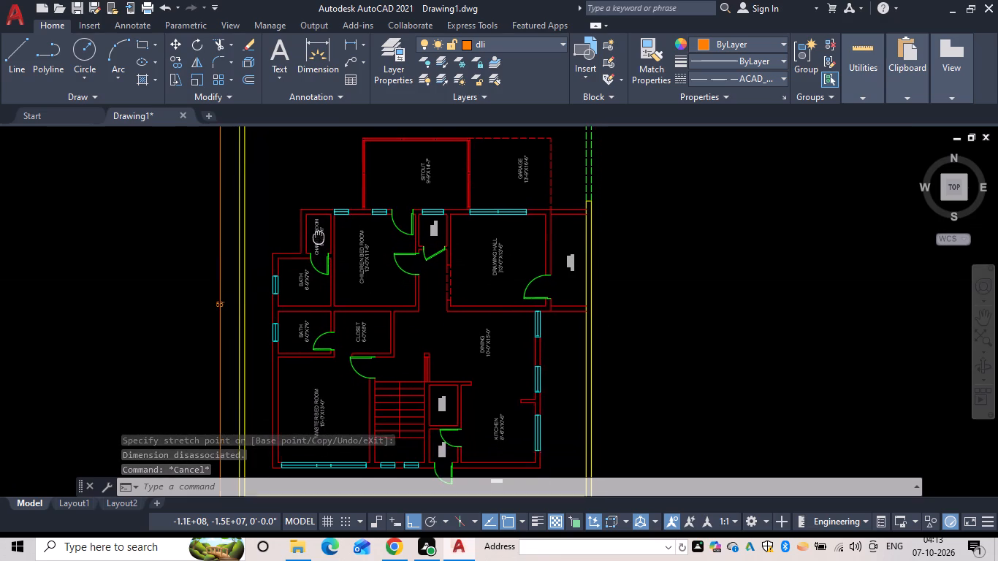
pyautogui.moveTo(319, 237); pyautogui.dragTo(327, 312, button='middle')
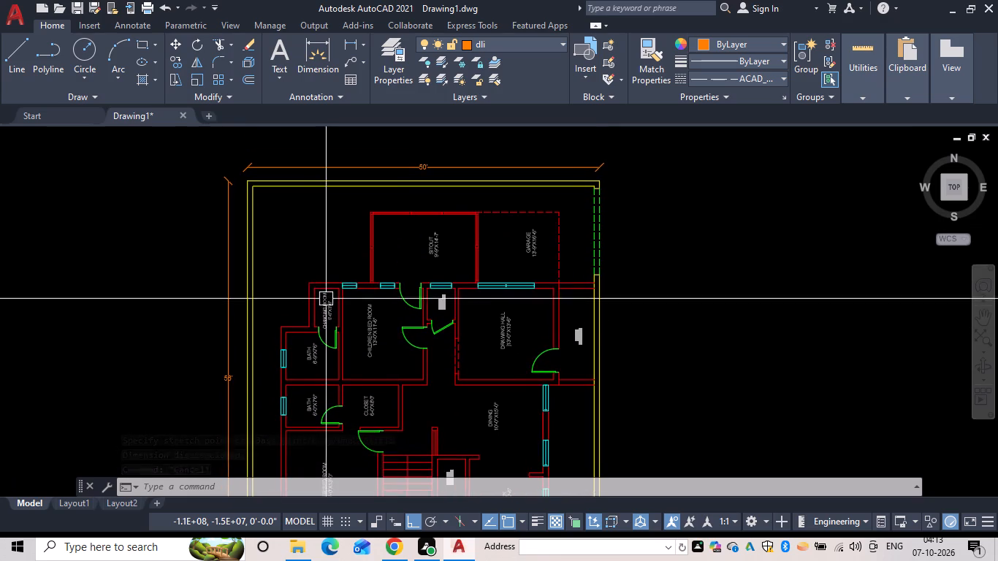
pyautogui.moveTo(327, 279); pyautogui.dragTo(332, 214, button='middle')
pyautogui.moveTo(332, 216); pyautogui.dragTo(315, 266, button='middle')
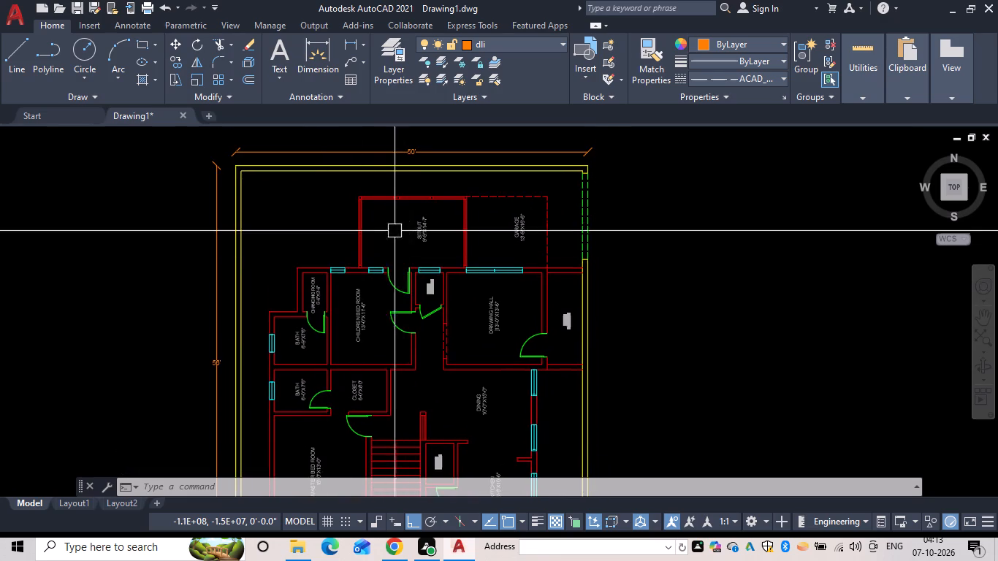
pyautogui.scroll(6, 360, 232)
pyautogui.scroll(-4, 370, 235)
pyautogui.moveTo(456, 254); pyautogui.dragTo(361, 286, button='middle')
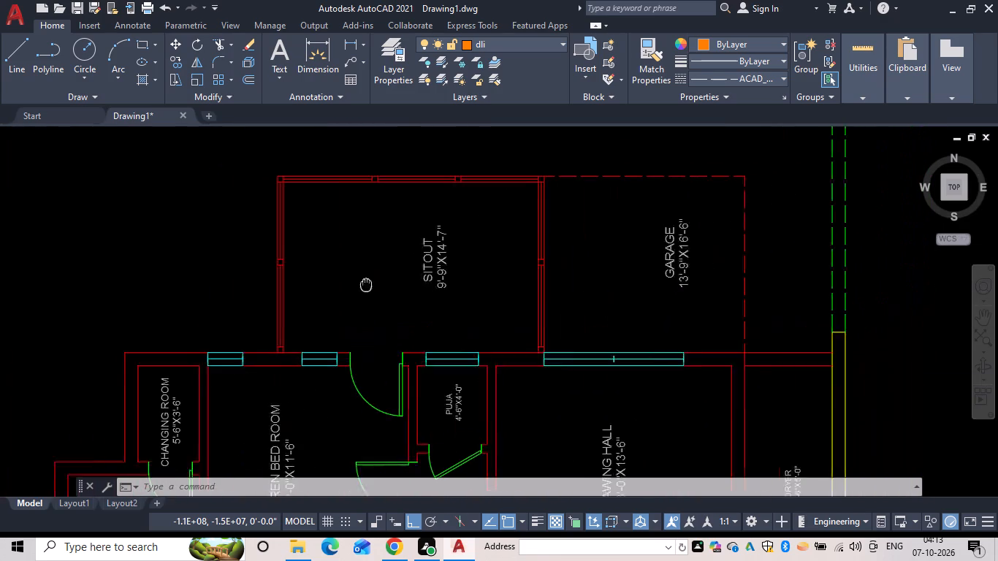
pyautogui.moveTo(361, 286); pyautogui.dragTo(302, 287, button='middle')
pyautogui.moveTo(525, 276); pyautogui.dragTo(214, 265, button='middle')
# Make the text layer current.
pyautogui.press('Escape')
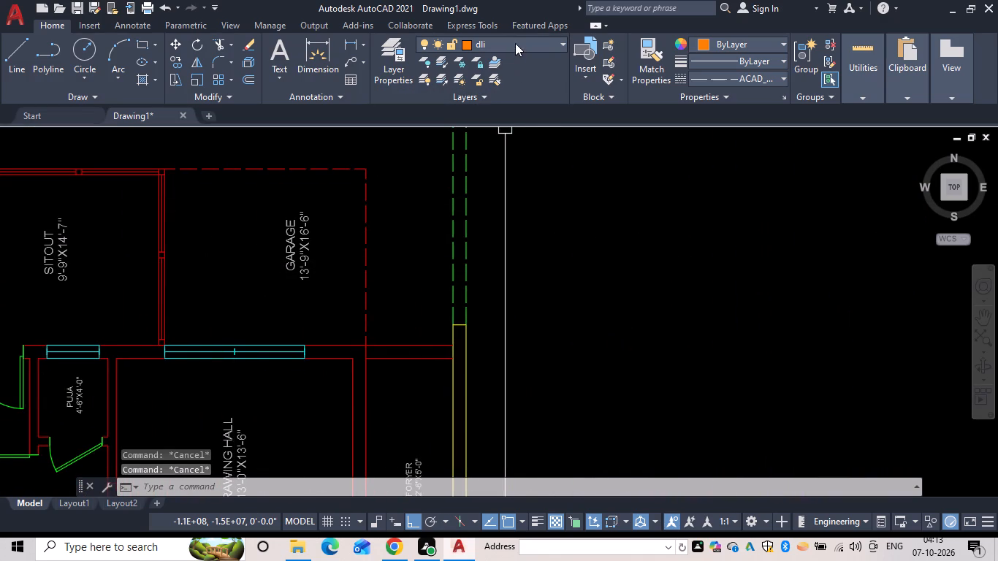
pyautogui.click(515, 43)
pyautogui.click(529, 171)
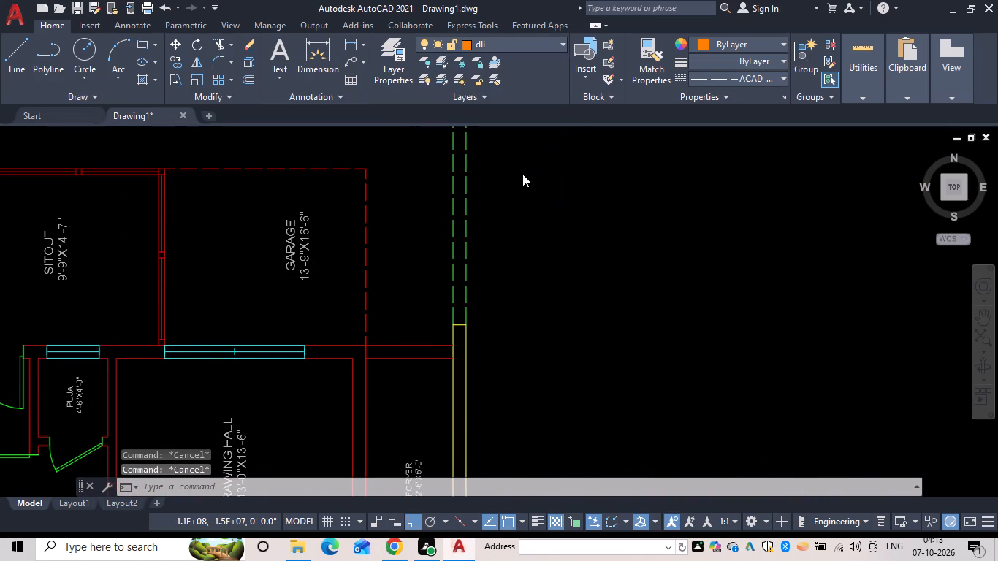
pyautogui.press('Escape')
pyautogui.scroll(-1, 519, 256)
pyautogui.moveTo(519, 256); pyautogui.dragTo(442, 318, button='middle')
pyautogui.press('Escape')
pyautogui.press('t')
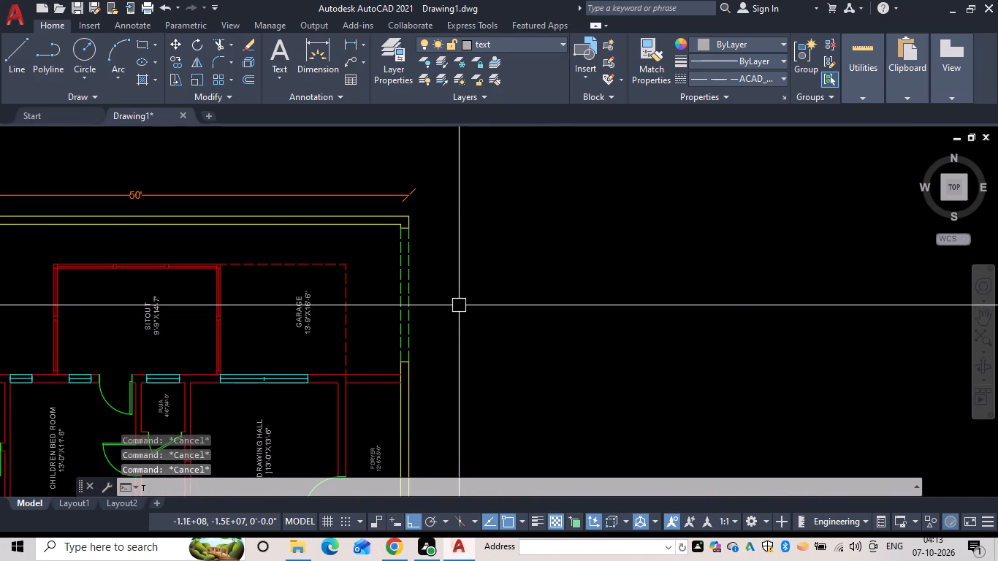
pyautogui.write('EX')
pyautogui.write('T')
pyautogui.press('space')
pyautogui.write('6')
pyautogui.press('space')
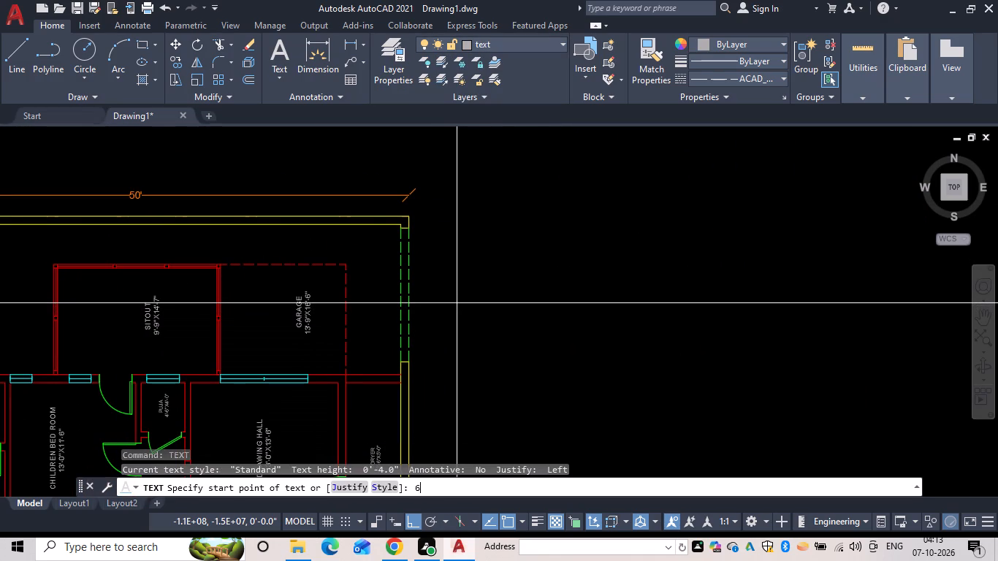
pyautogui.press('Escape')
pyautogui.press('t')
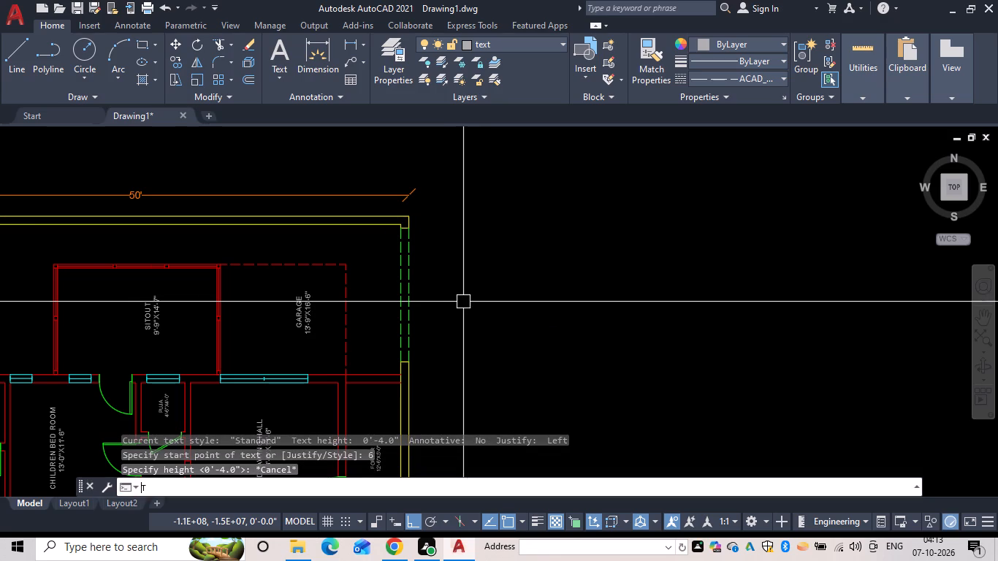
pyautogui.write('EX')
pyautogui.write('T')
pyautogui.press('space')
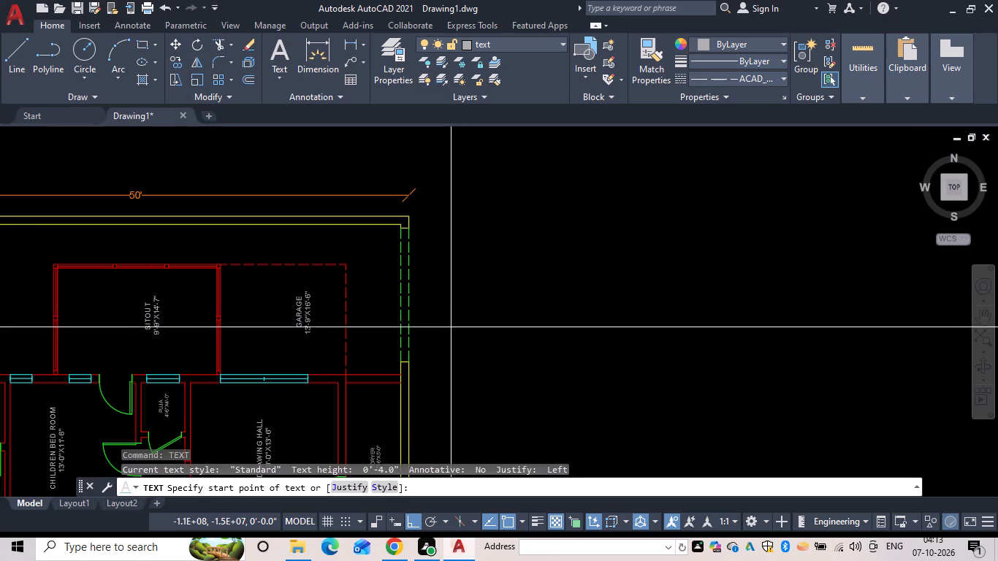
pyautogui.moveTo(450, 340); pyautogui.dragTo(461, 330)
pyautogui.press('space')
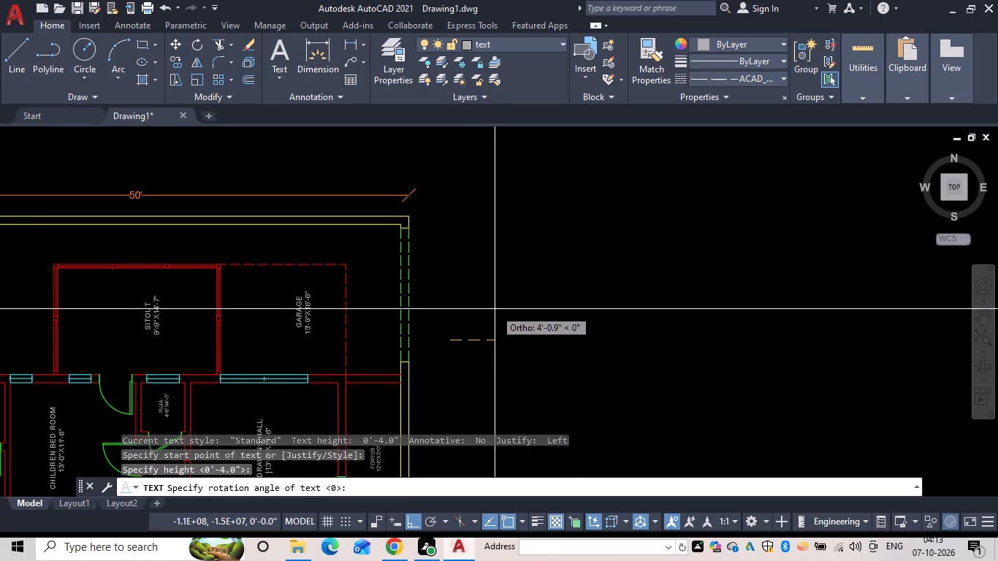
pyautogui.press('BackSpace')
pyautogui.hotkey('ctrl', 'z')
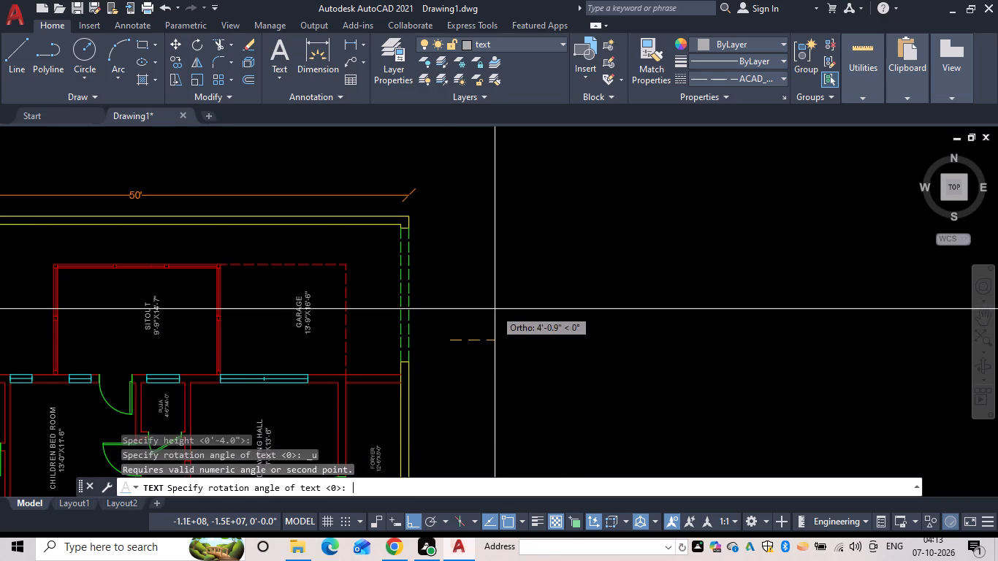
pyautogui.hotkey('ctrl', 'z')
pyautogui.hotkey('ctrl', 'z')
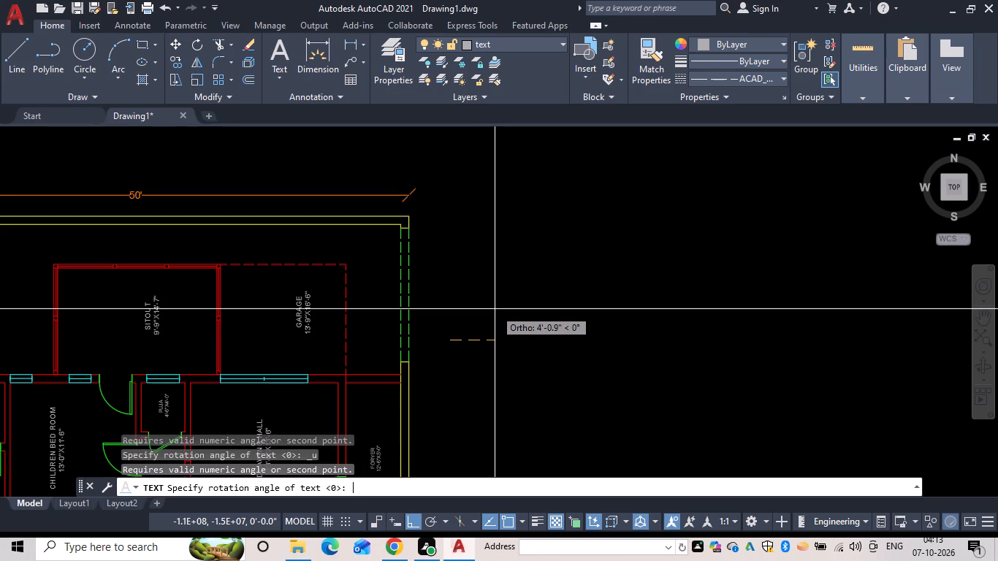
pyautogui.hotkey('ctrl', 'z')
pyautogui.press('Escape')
# Add single-line text ENTRY outside the plot, east of the dashed green gate opening, with height 6 and rotation 0.
pyautogui.press('space')
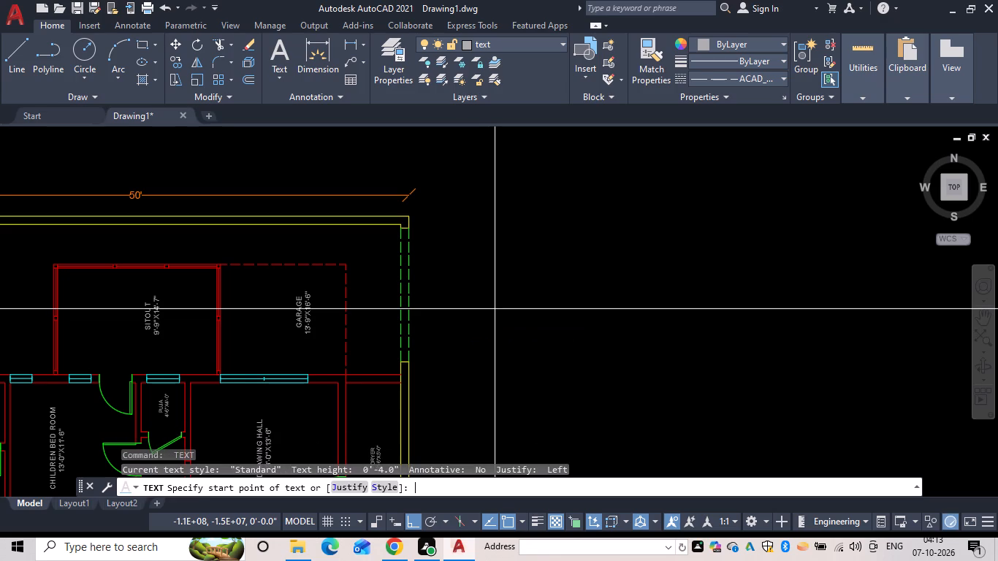
pyautogui.click(503, 302)
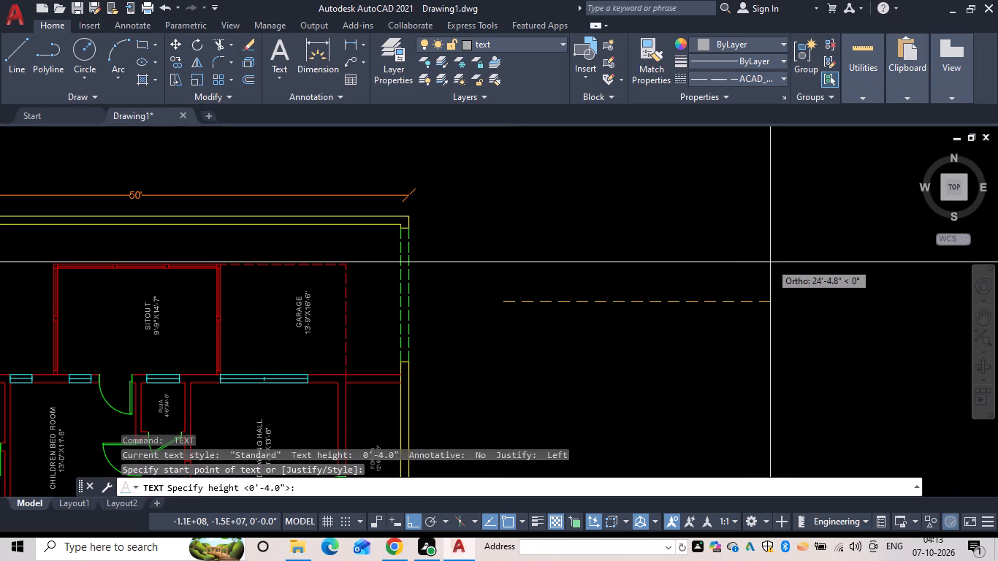
pyautogui.write('6')
pyautogui.press('space')
pyautogui.press('space')
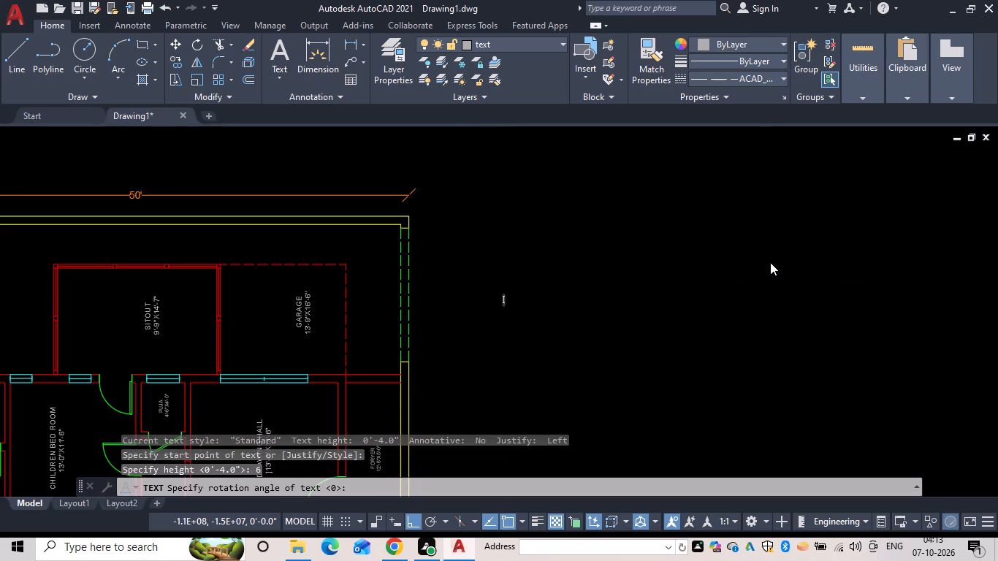
pyautogui.write('ENTRY')
pyautogui.press('Return')
pyautogui.press('Return')
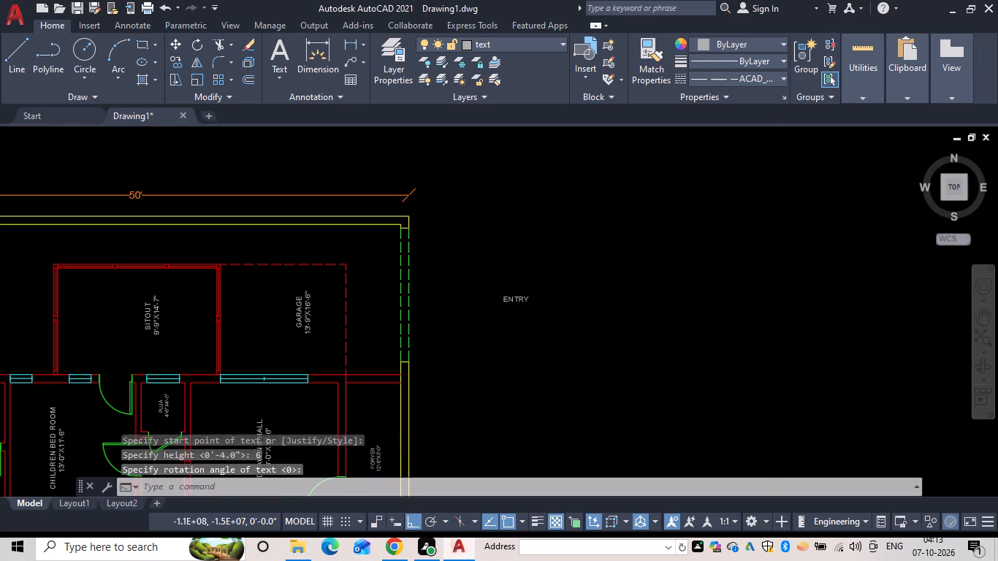
pyautogui.press('Return')
pyautogui.press('Escape')
# Rotate the ENTRY label 90° counterclockwise about its own start so it reads vertically.
pyautogui.write('RO')
pyautogui.press('space')
pyautogui.moveTo(589, 324); pyautogui.dragTo(529, 299)
pyautogui.click(498, 275)
pyautogui.press('space')
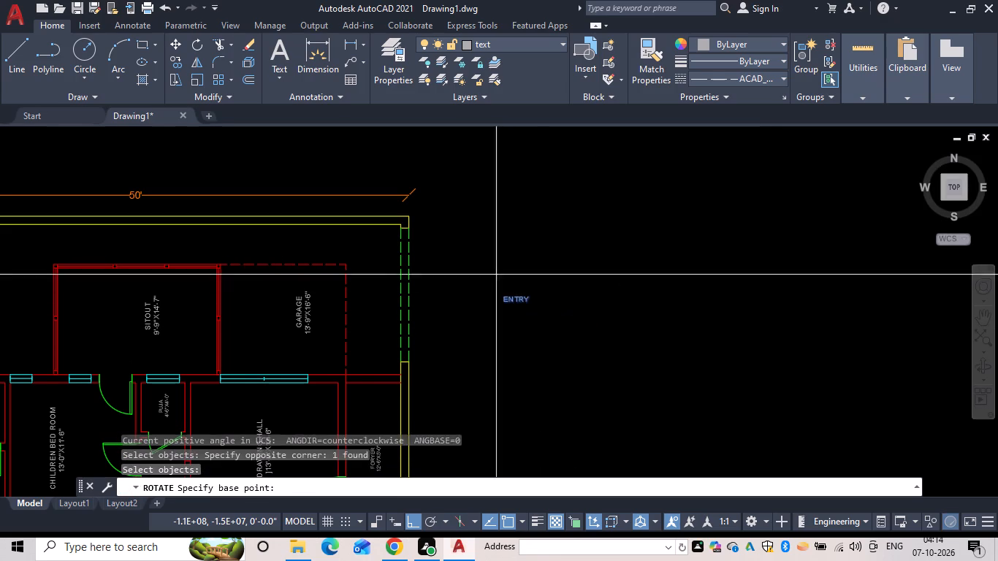
pyautogui.click(503, 294)
pyautogui.click(507, 233)
pyautogui.press('Escape')
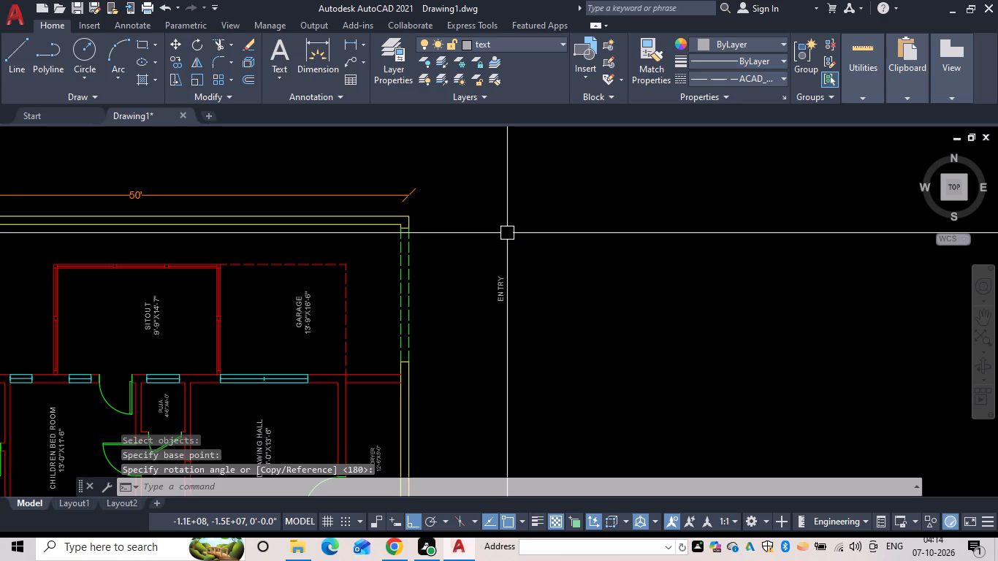
# Move the ENTRY label west to just outside the dashed green gate opening and nudge it slightly south.
pyautogui.press('m')
pyautogui.press('space')
pyautogui.moveTo(552, 333); pyautogui.dragTo(528, 316)
pyautogui.click(481, 255)
pyautogui.press('space')
pyautogui.click(506, 294)
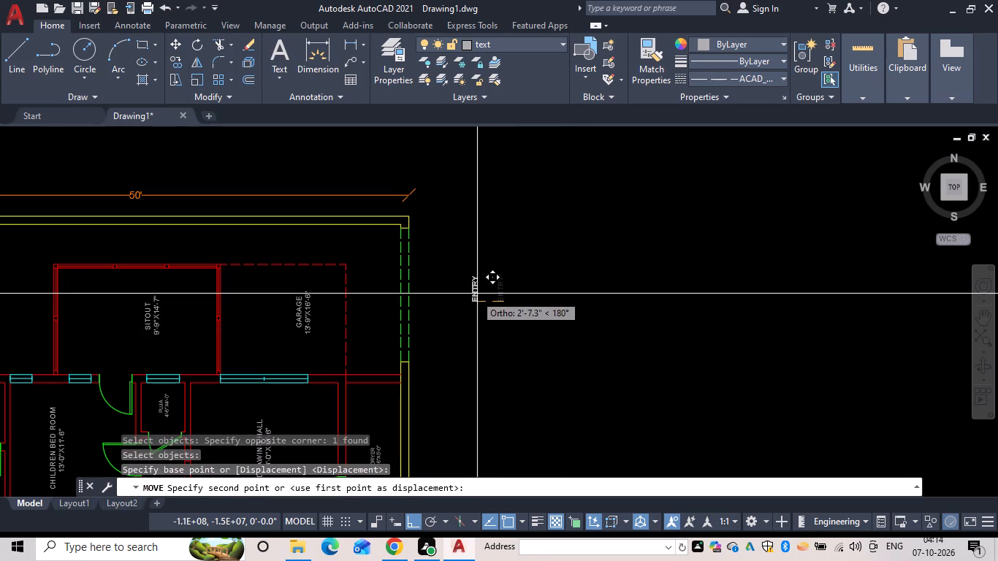
pyautogui.click(427, 310)
pyautogui.press('Escape')
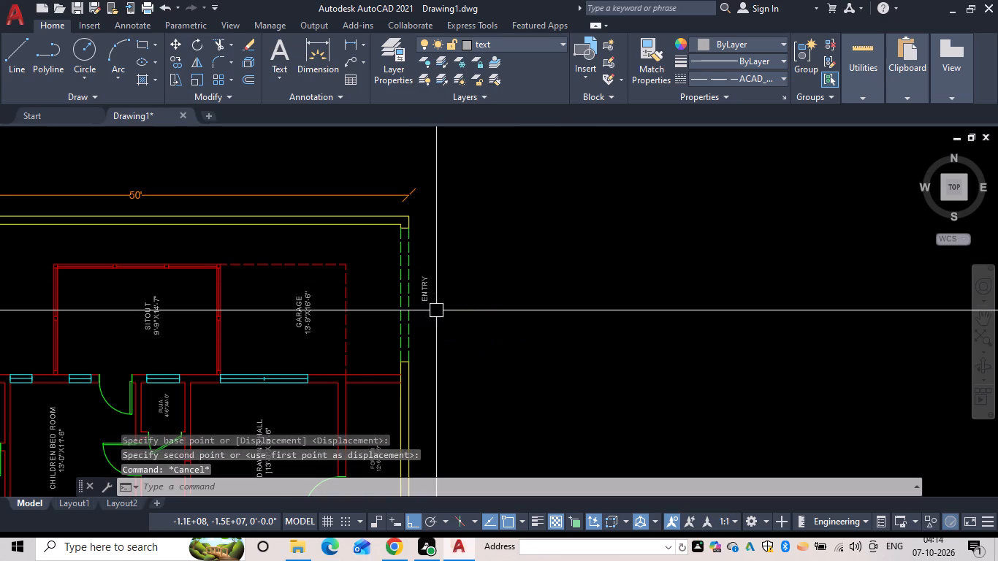
pyautogui.moveTo(440, 315); pyautogui.dragTo(430, 316)
pyautogui.click(422, 274)
pyautogui.press('space')
pyautogui.click(424, 289)
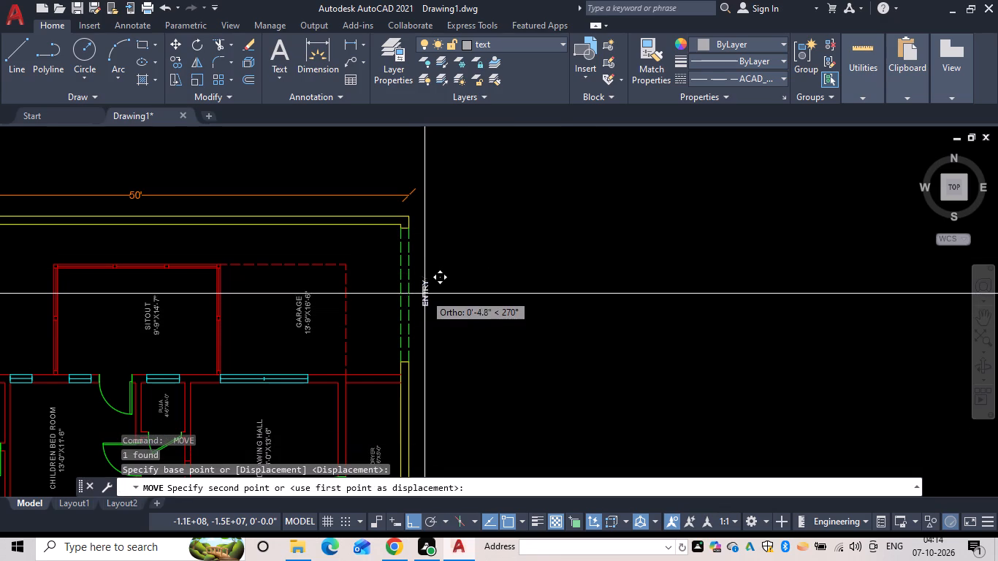
pyautogui.click(424, 299)
pyautogui.press('Escape')
# Make the dli layer current.
pyautogui.scroll(2, 446, 298)
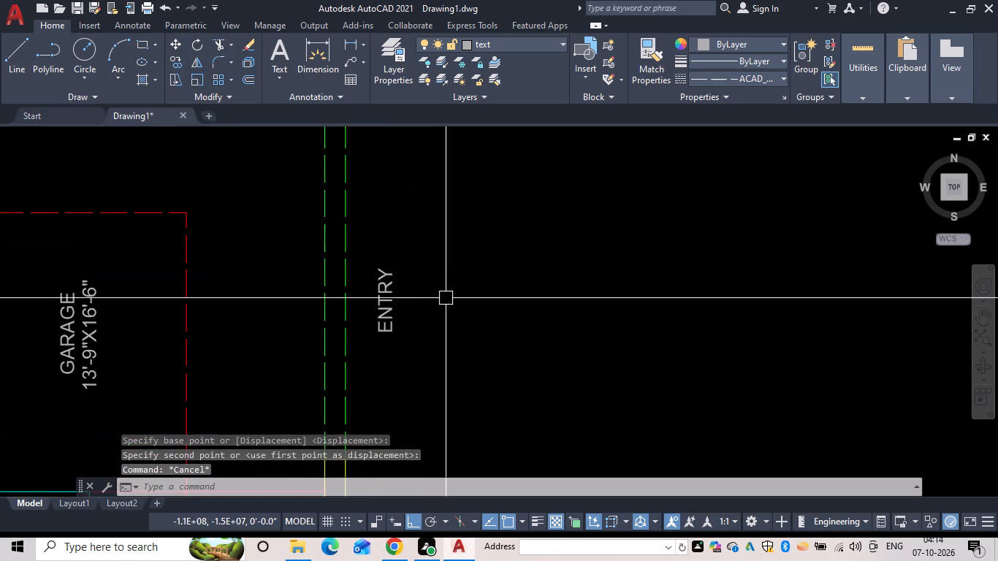
pyautogui.moveTo(446, 298); pyautogui.dragTo(486, 288, button='middle')
pyautogui.scroll(-1, 481, 282)
pyautogui.scroll(-1, 614, 243)
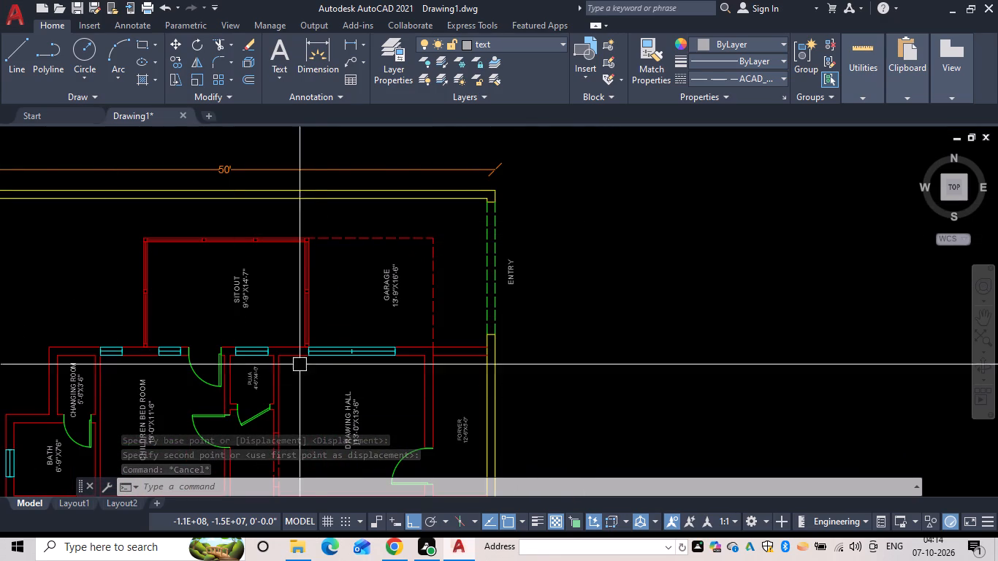
pyautogui.scroll(-2, 565, 290)
pyautogui.moveTo(438, 269); pyautogui.dragTo(465, 246, button='middle')
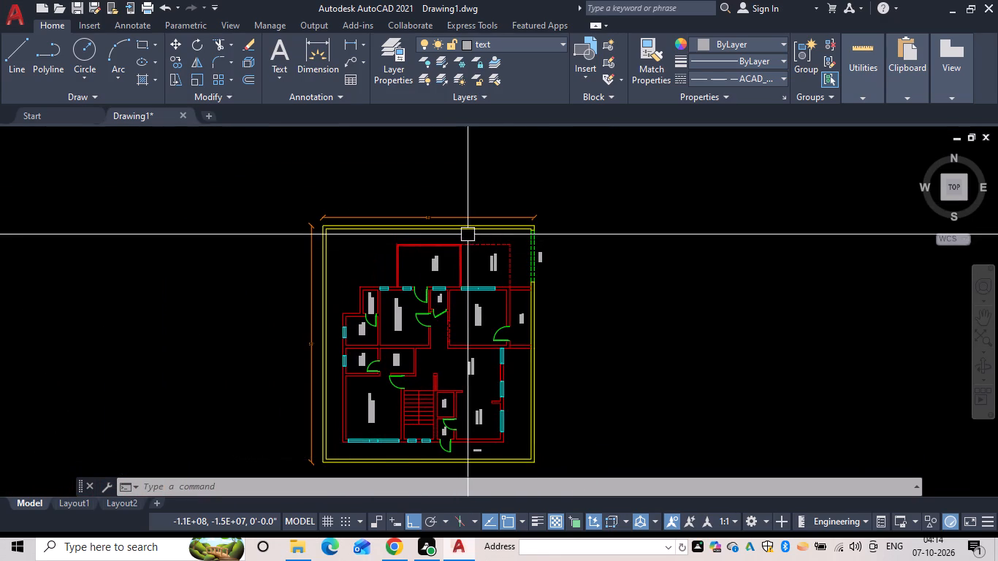
pyautogui.moveTo(365, 426); pyautogui.dragTo(371, 351, button='middle')
pyautogui.scroll(2, 343, 351)
pyautogui.click(530, 39)
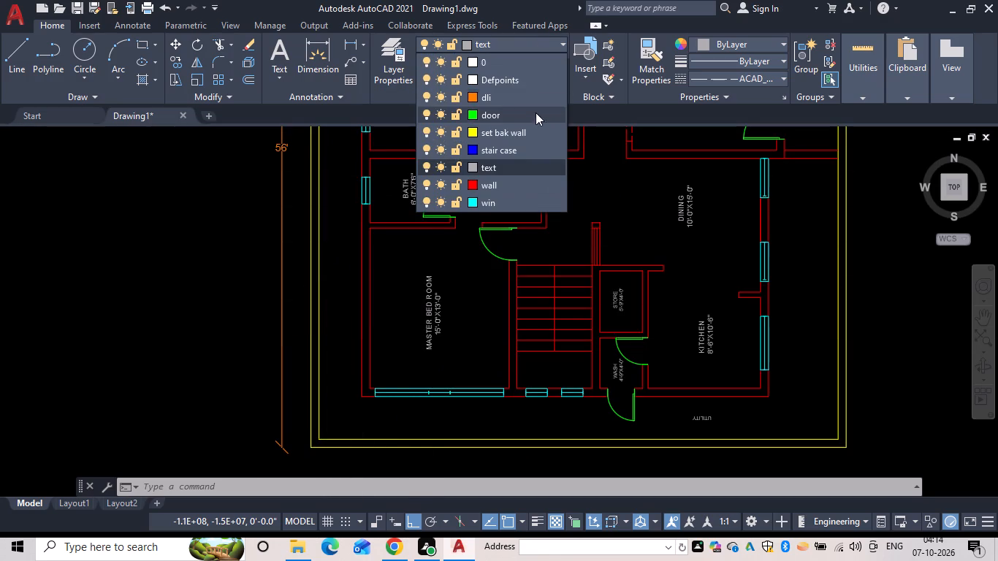
pyautogui.click(529, 103)
pyautogui.press('Escape')
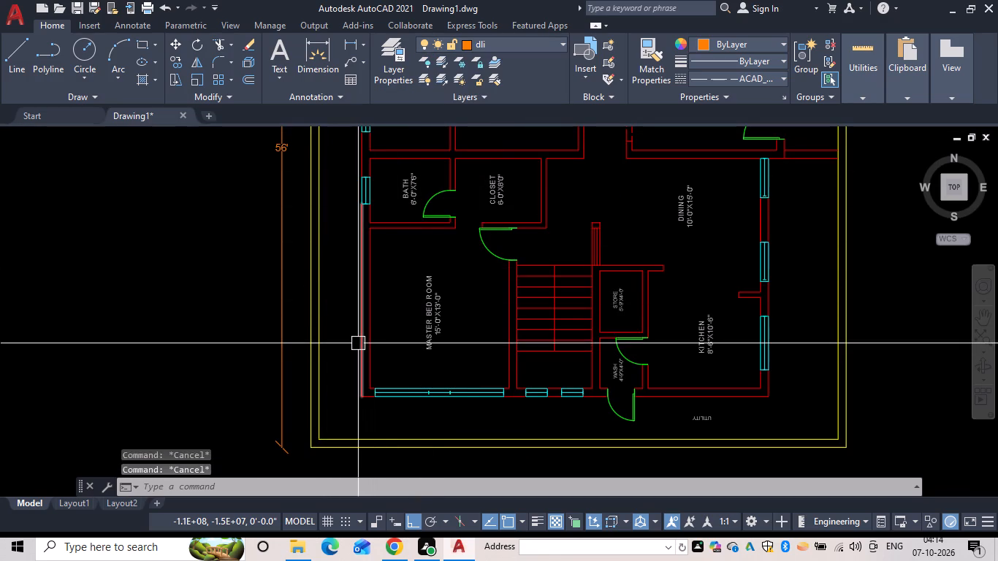
# Add a horizontal linear dimension for the setback from the master bedroom's outer west wall to the inner boundary line.
pyautogui.write('DLI')
pyautogui.press('space')
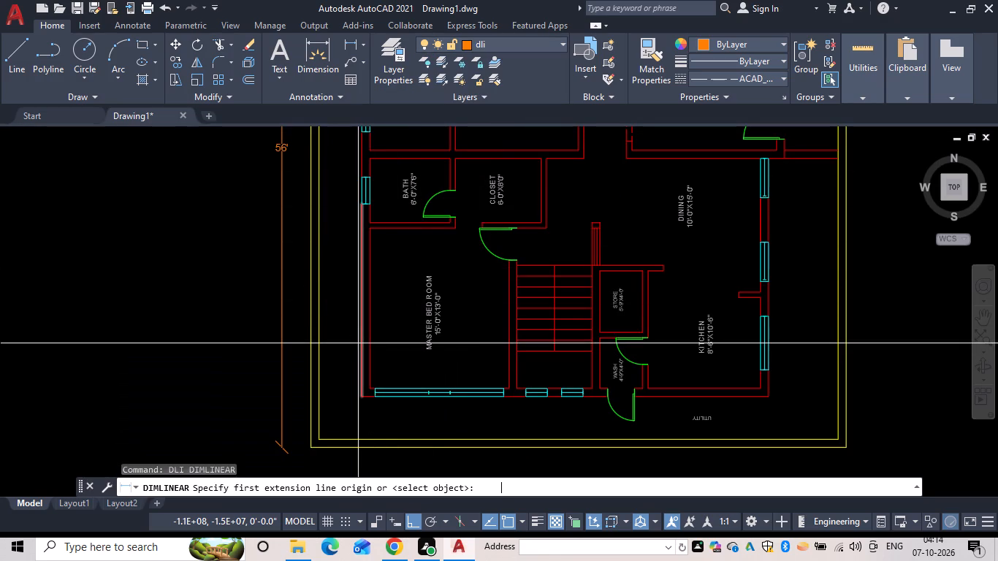
pyautogui.scroll(2, 359, 302)
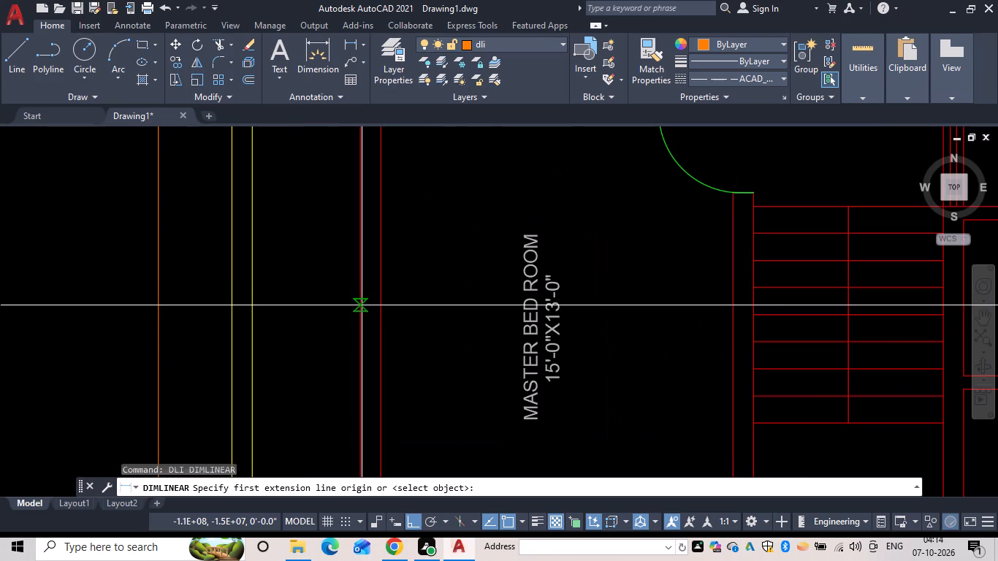
pyautogui.click(360, 304)
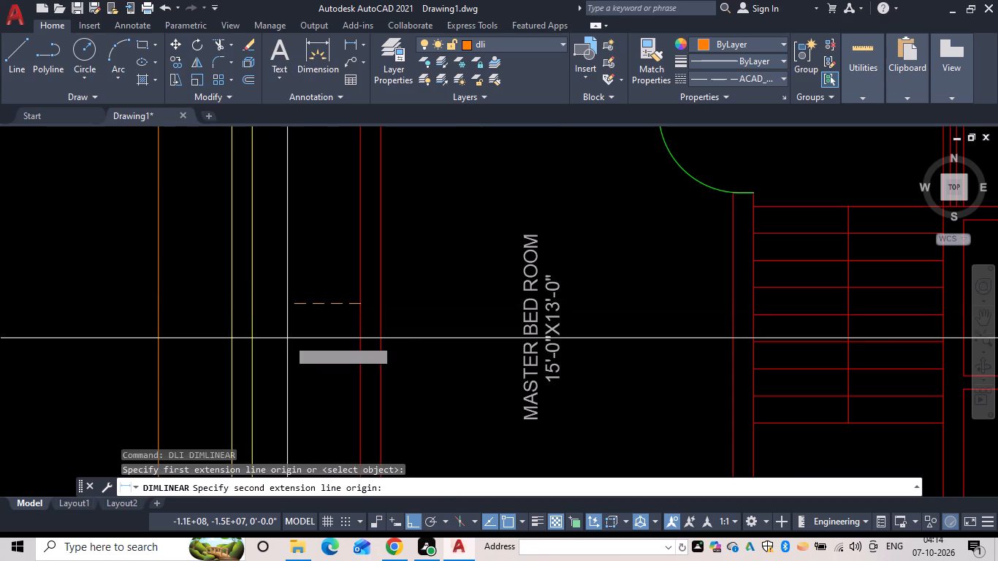
pyautogui.click(251, 304)
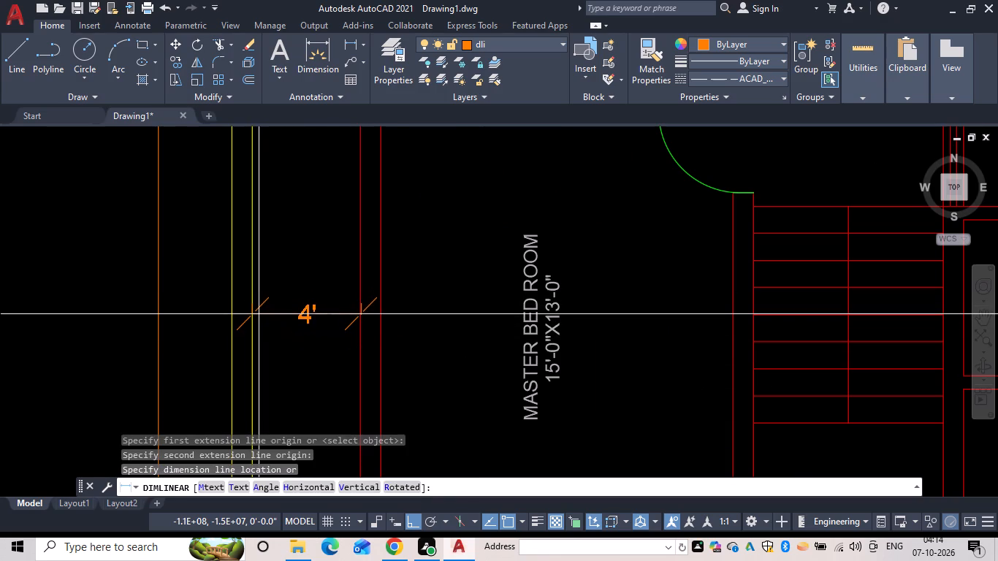
pyautogui.click(259, 314)
# Add a horizontal linear dimension for the setback from the changing room's outer west wall to the inner boundary line.
pyautogui.scroll(-2, 311, 310)
pyautogui.moveTo(310, 310); pyautogui.dragTo(323, 437, button='middle')
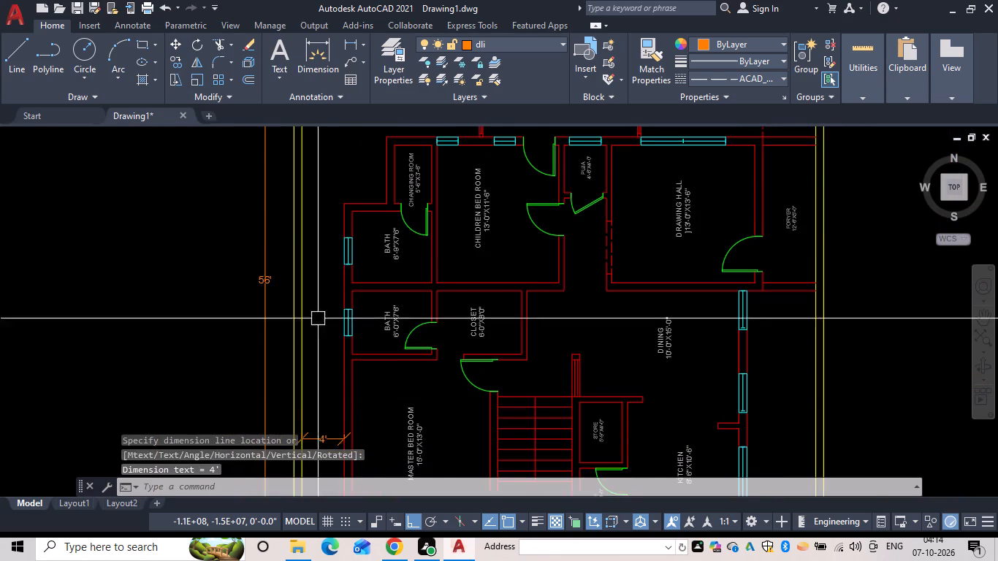
pyautogui.moveTo(318, 318); pyautogui.dragTo(308, 445, button='middle')
pyautogui.press('space')
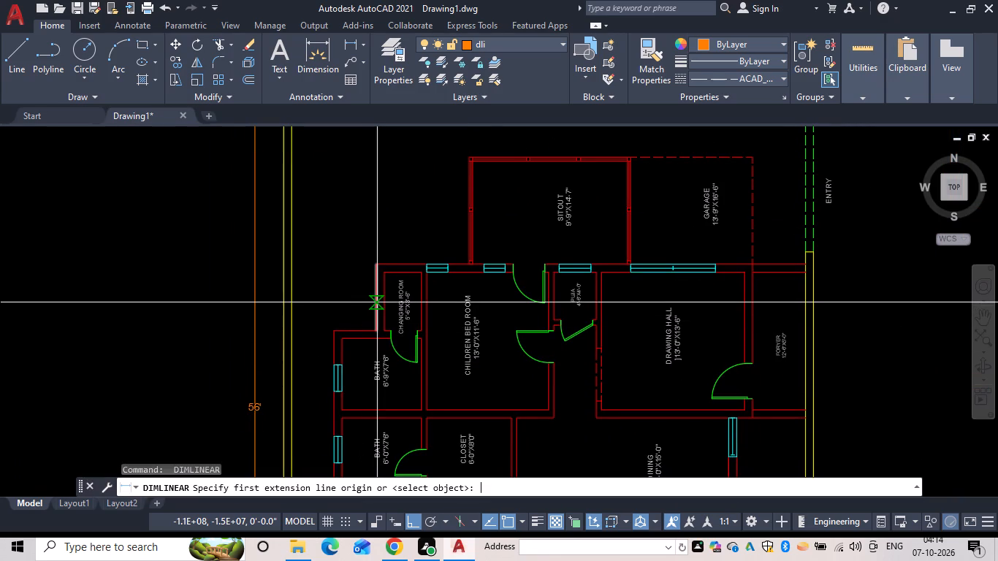
pyautogui.moveTo(376, 302); pyautogui.dragTo(362, 304)
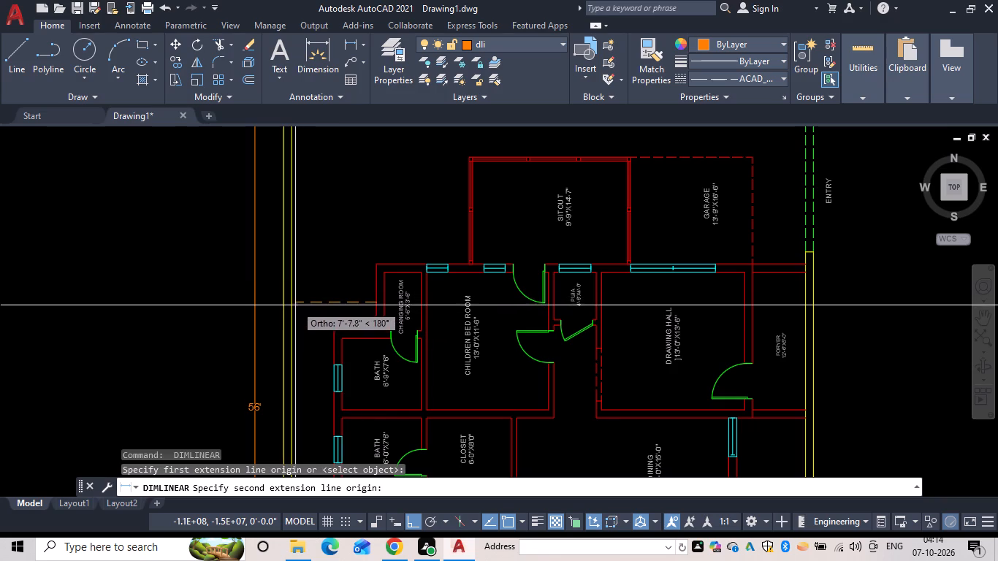
pyautogui.click(292, 303)
pyautogui.click(305, 299)
# Add a vertical linear dimension from the changing room's outer north wall to the inner north boundary line, west of the sitout.
pyautogui.moveTo(353, 273); pyautogui.dragTo(289, 387, button='middle')
pyautogui.scroll(1, 289, 387)
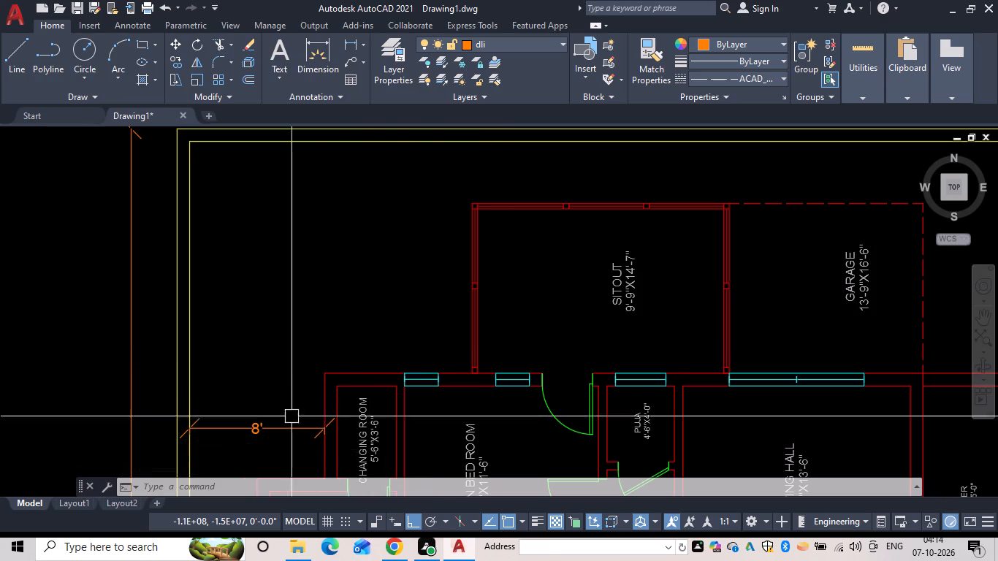
pyautogui.scroll(-3, 286, 435)
pyautogui.moveTo(280, 413); pyautogui.dragTo(281, 250, button='middle')
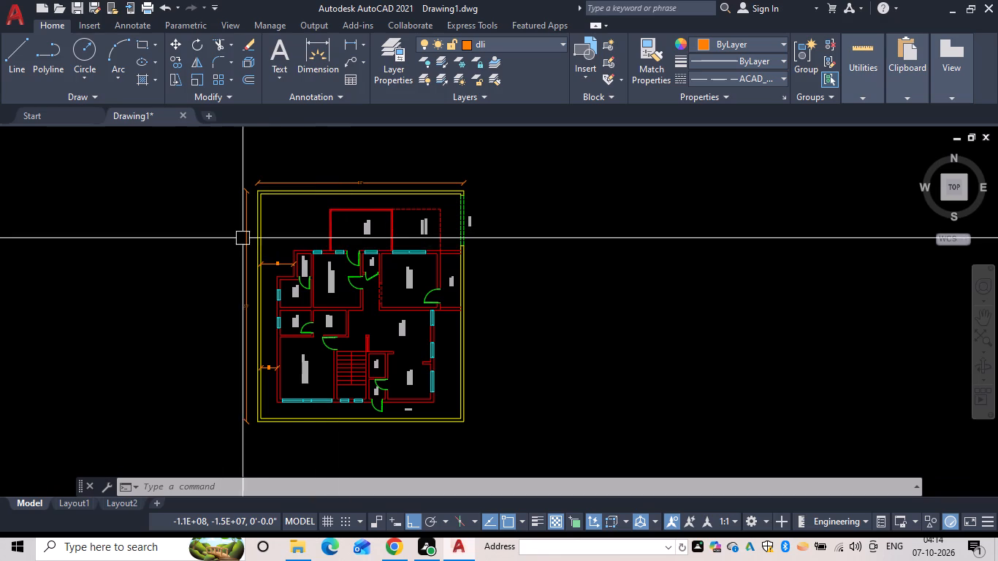
pyautogui.moveTo(279, 237); pyautogui.dragTo(201, 285, button='middle')
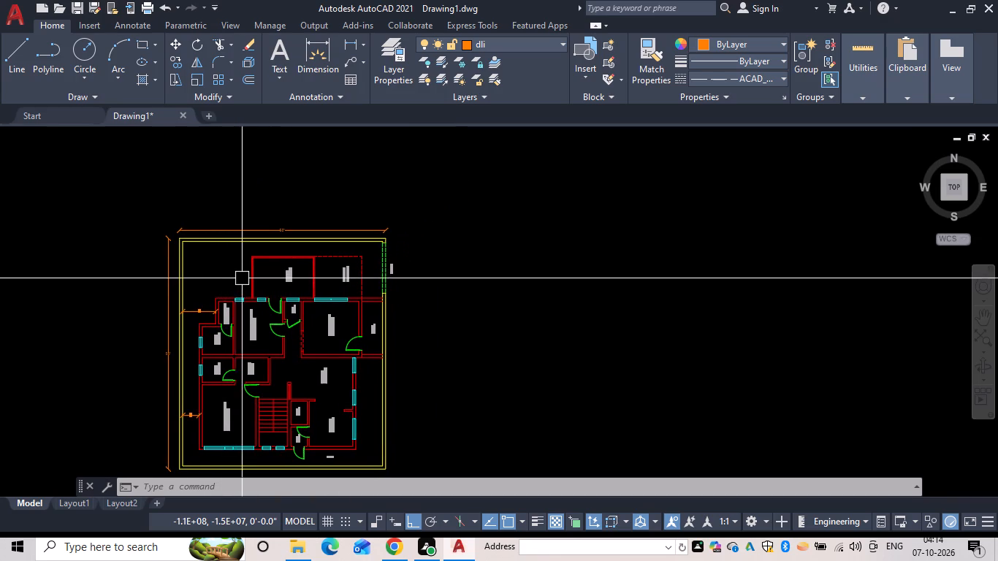
pyautogui.scroll(1, 242, 271)
pyautogui.moveTo(242, 271); pyautogui.dragTo(231, 296, button='middle')
pyautogui.scroll(2, 219, 310)
pyautogui.press('space')
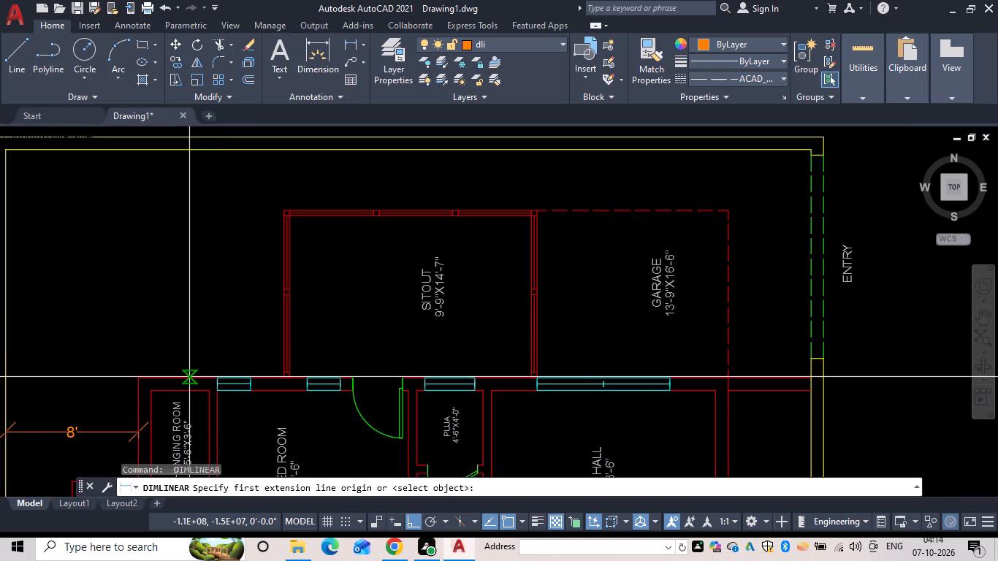
pyautogui.moveTo(188, 378); pyautogui.dragTo(183, 349)
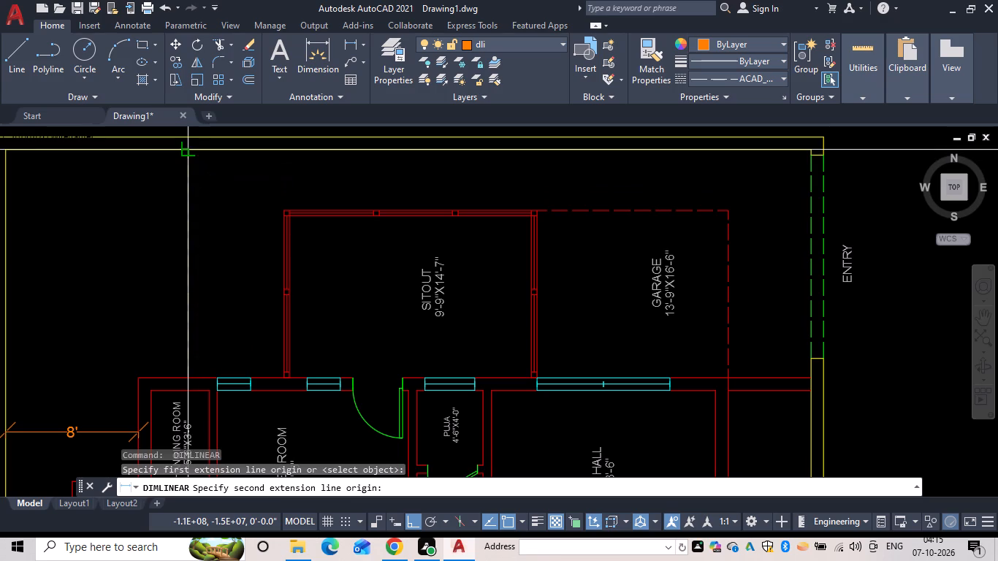
pyautogui.click(188, 147)
pyautogui.click(188, 166)
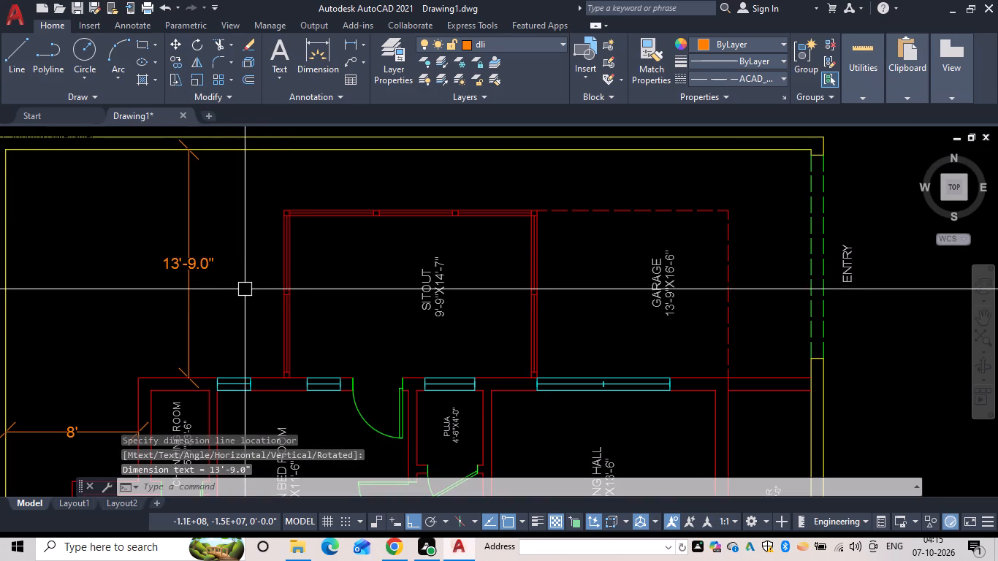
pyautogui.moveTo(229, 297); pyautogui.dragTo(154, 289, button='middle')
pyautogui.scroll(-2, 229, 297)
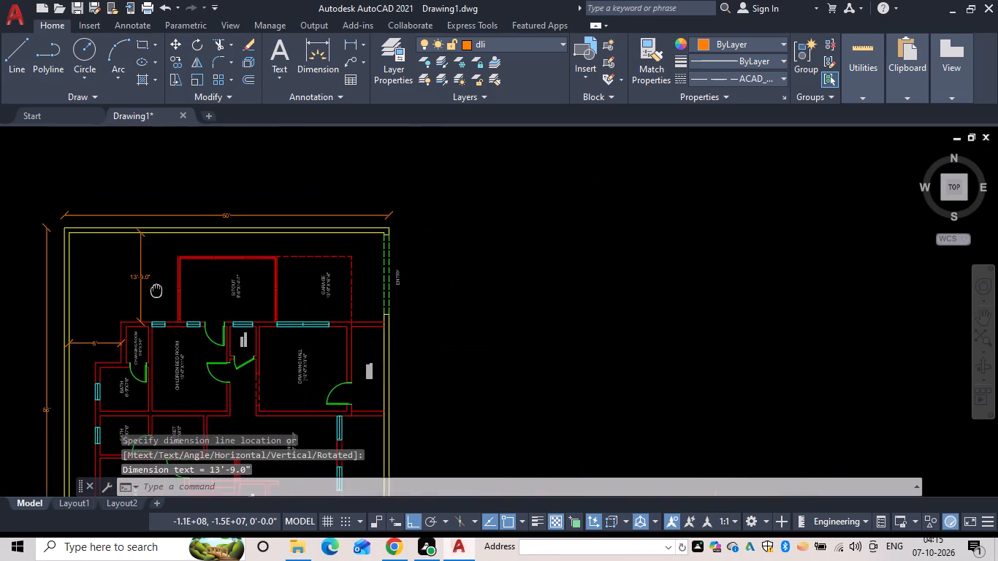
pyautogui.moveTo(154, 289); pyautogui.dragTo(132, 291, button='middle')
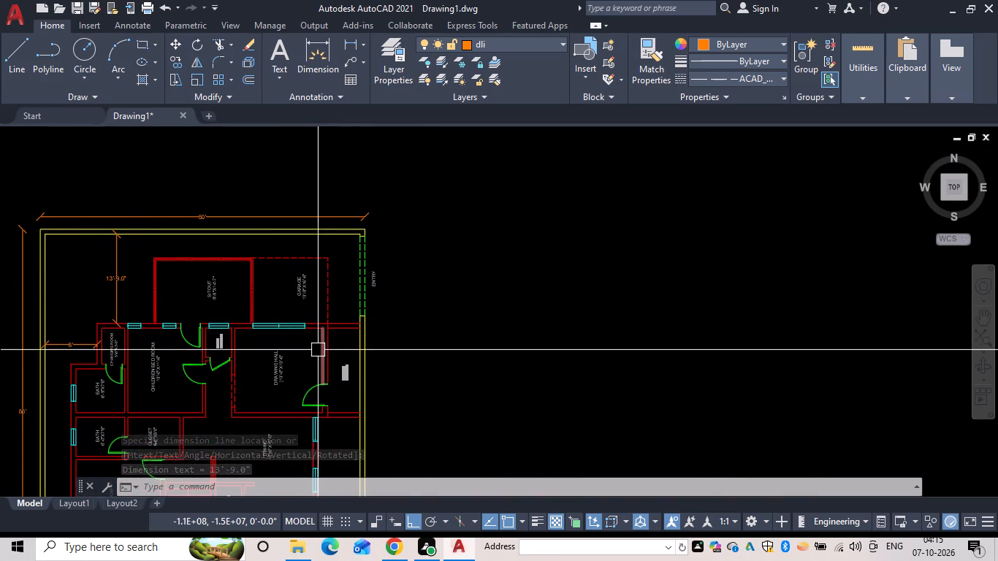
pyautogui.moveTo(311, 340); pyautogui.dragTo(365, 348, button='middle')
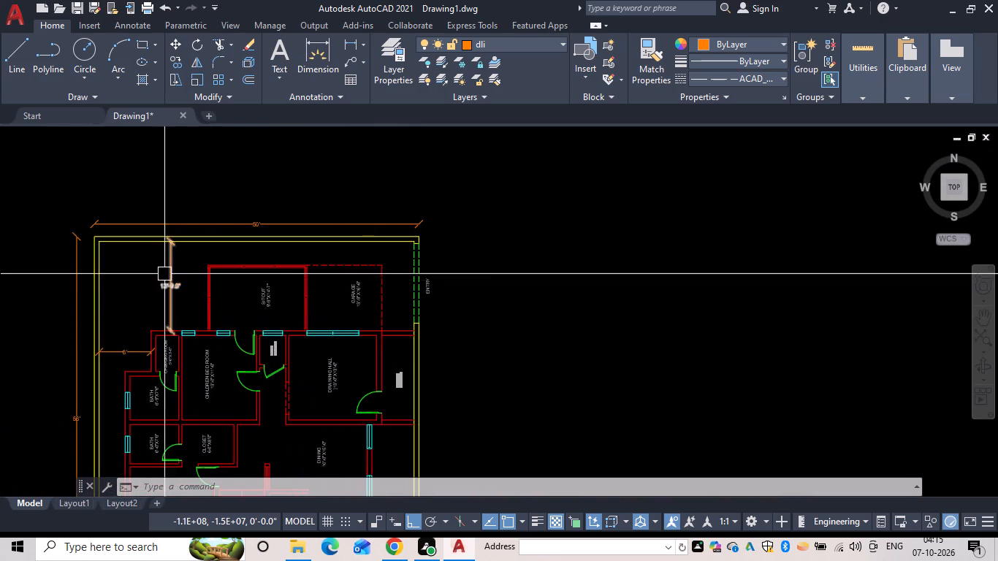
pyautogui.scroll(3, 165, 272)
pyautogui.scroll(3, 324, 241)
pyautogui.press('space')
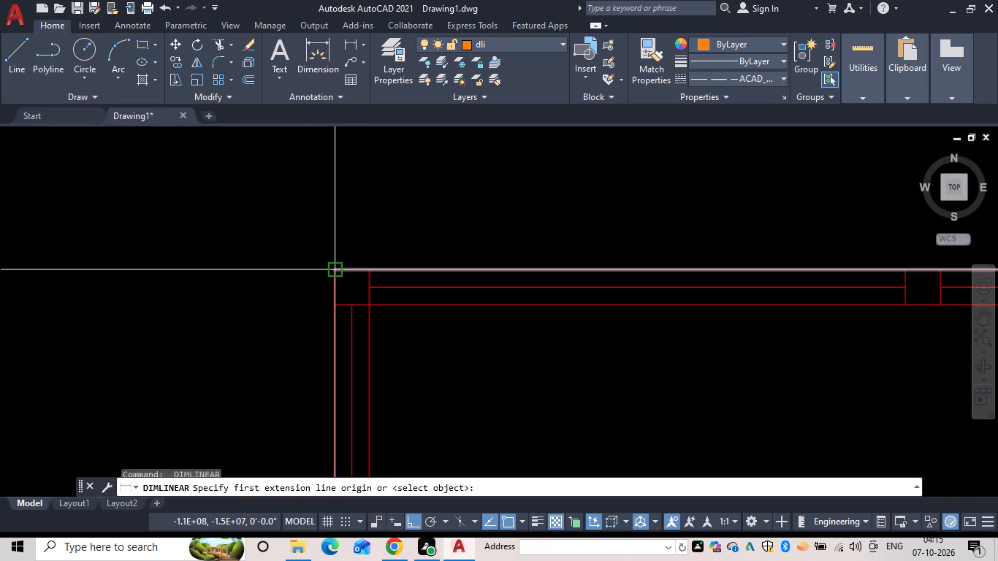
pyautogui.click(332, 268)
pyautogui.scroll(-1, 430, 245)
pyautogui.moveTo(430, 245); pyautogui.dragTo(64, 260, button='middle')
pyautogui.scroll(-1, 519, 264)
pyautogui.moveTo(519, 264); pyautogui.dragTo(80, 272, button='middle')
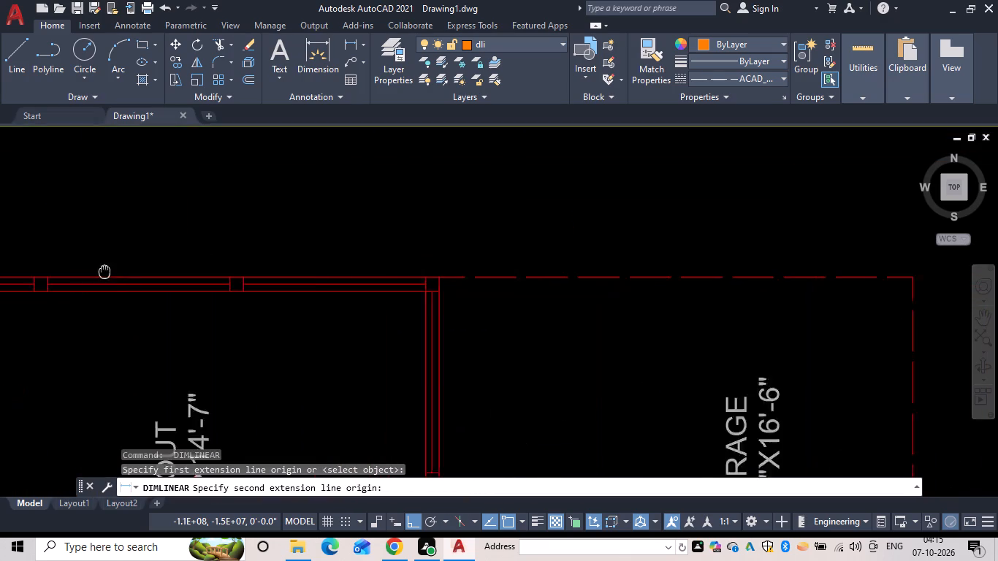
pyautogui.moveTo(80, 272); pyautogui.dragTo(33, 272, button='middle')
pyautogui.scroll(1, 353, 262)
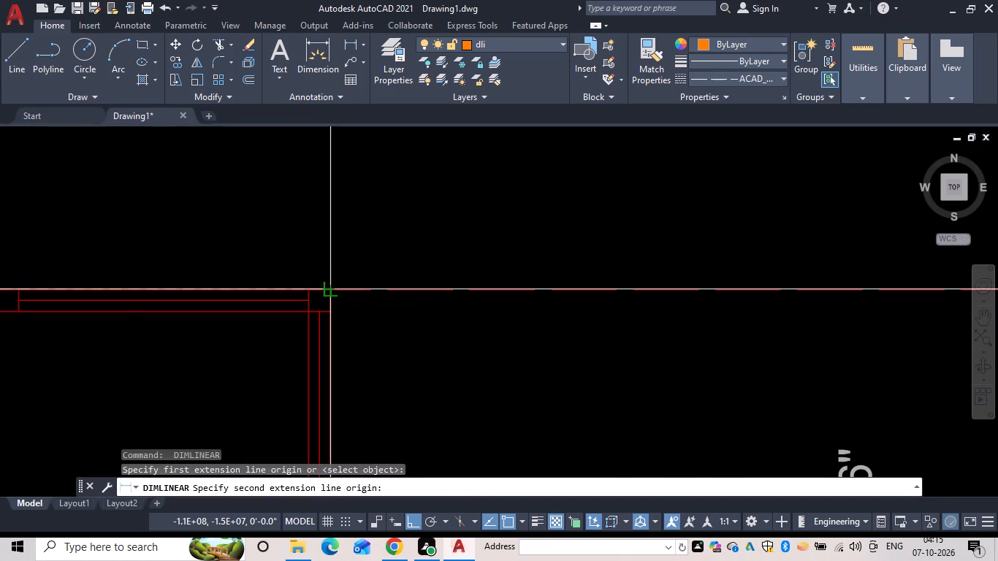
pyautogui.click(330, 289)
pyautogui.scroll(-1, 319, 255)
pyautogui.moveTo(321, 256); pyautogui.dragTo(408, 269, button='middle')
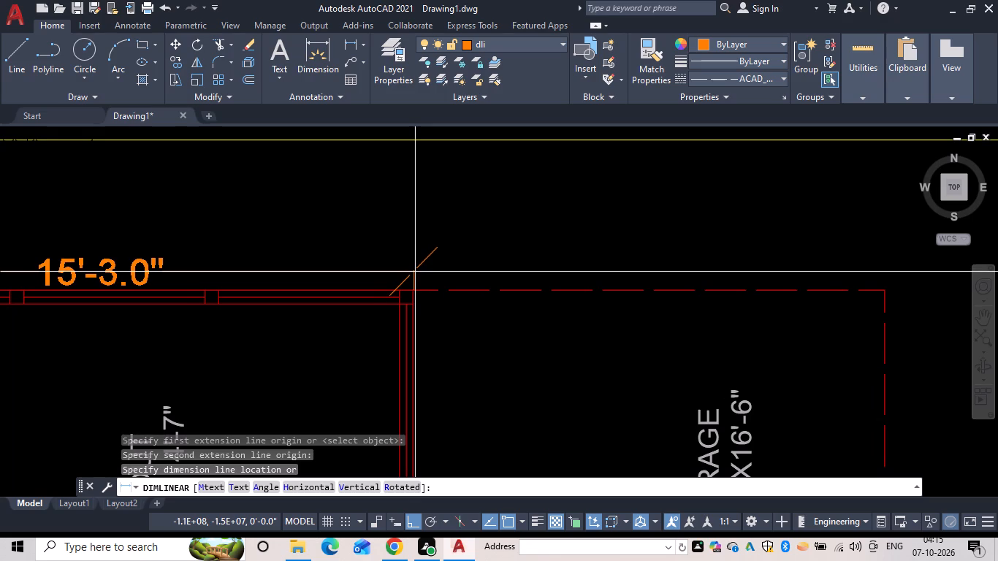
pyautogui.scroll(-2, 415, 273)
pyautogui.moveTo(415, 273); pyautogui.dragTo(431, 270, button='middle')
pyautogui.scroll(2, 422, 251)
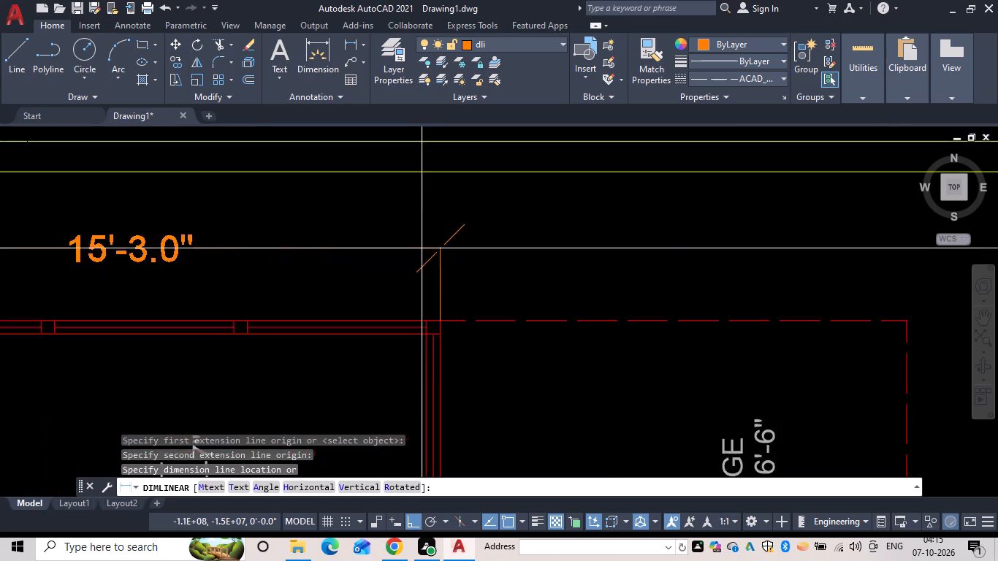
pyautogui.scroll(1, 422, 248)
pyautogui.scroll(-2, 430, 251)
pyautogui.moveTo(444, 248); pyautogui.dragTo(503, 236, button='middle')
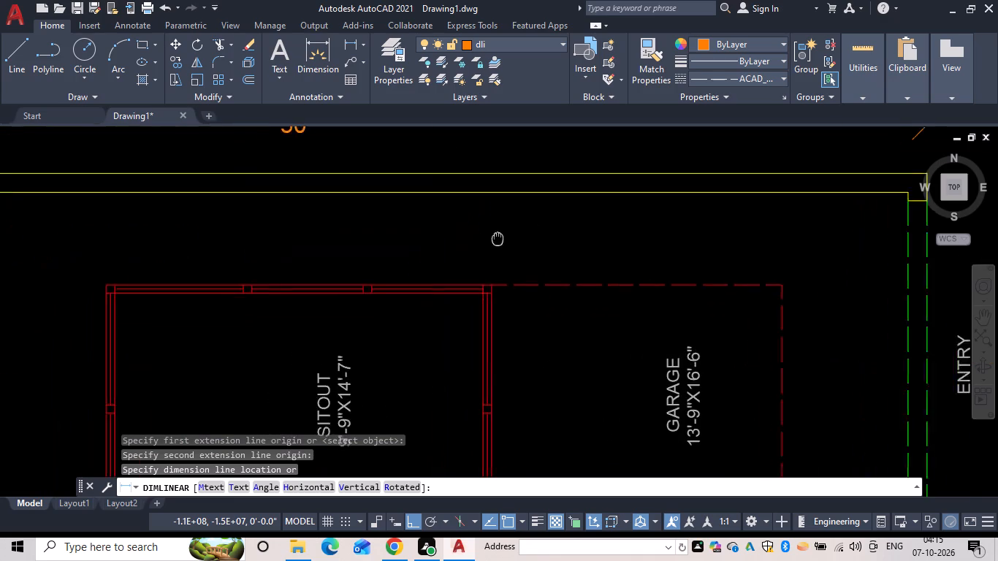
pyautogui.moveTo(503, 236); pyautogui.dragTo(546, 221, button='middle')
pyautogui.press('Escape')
# Dimension the sitout's north wall from its outer northwest corner to the east wall's inner face, placing the dimension along the wall line.
pyautogui.press('space')
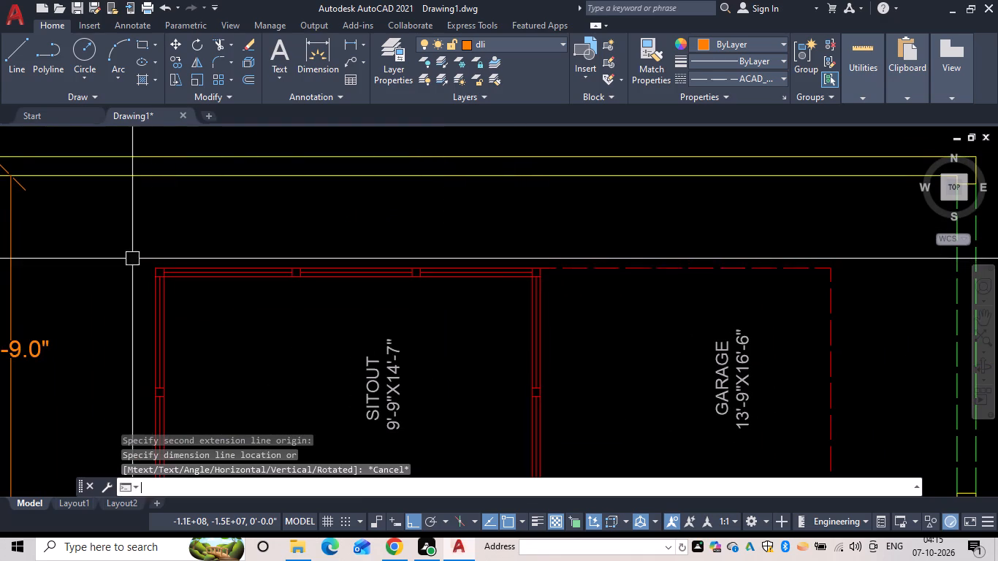
pyautogui.scroll(2, 173, 262)
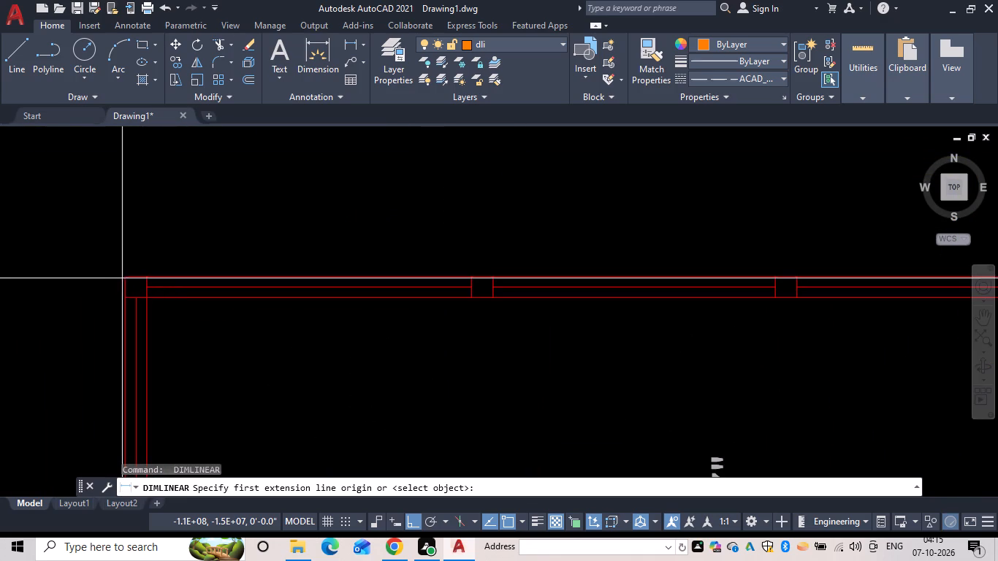
pyautogui.click(126, 276)
pyautogui.scroll(-1, 281, 253)
pyautogui.moveTo(281, 253); pyautogui.dragTo(49, 300, button='middle')
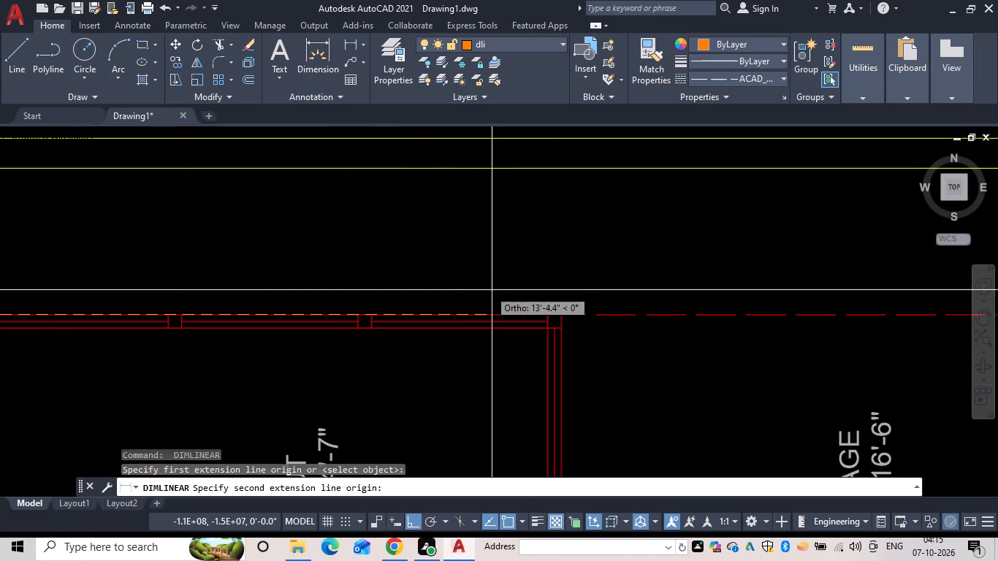
pyautogui.scroll(2, 521, 310)
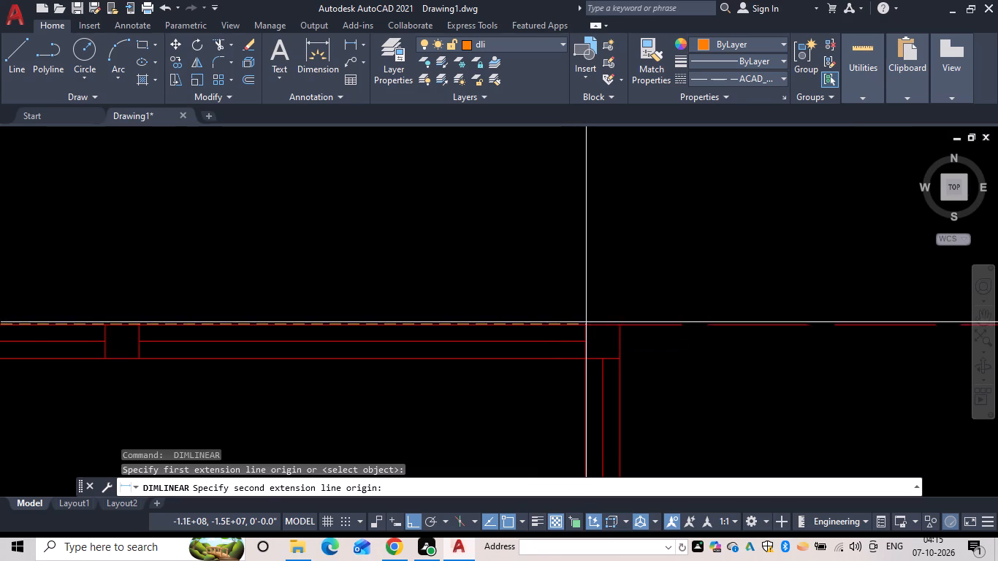
pyautogui.click(585, 325)
pyautogui.scroll(-2, 568, 259)
pyautogui.moveTo(586, 256); pyautogui.dragTo(597, 251, button='middle')
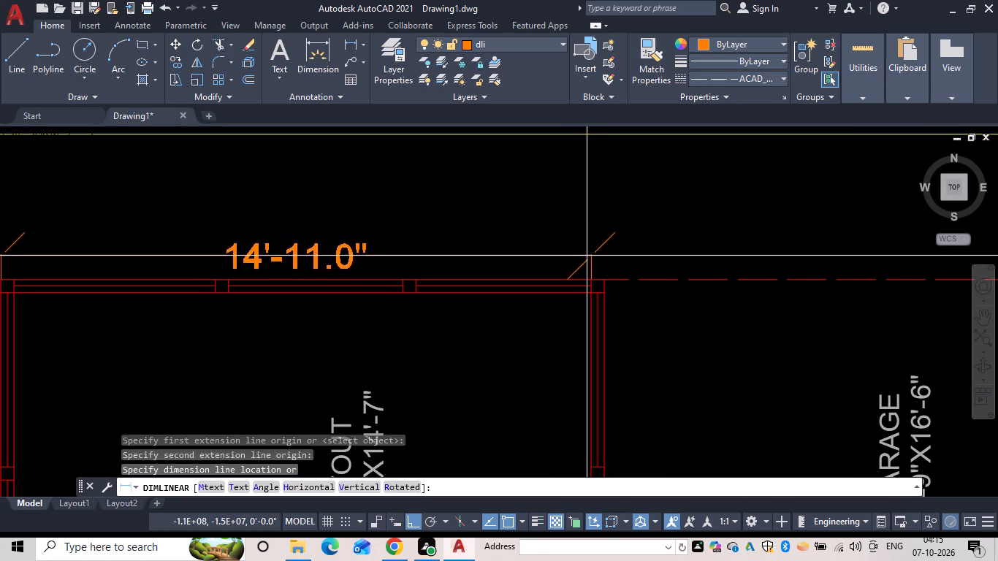
pyautogui.scroll(3, 593, 270)
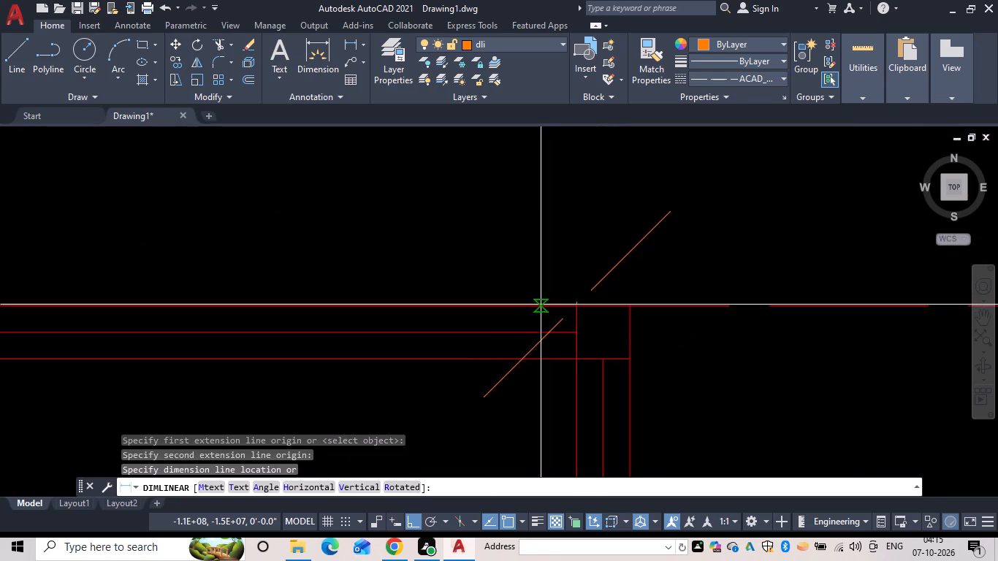
pyautogui.moveTo(539, 306); pyautogui.dragTo(533, 277)
pyautogui.scroll(-2, 525, 245)
pyautogui.moveTo(525, 245); pyautogui.dragTo(651, 211, button='middle')
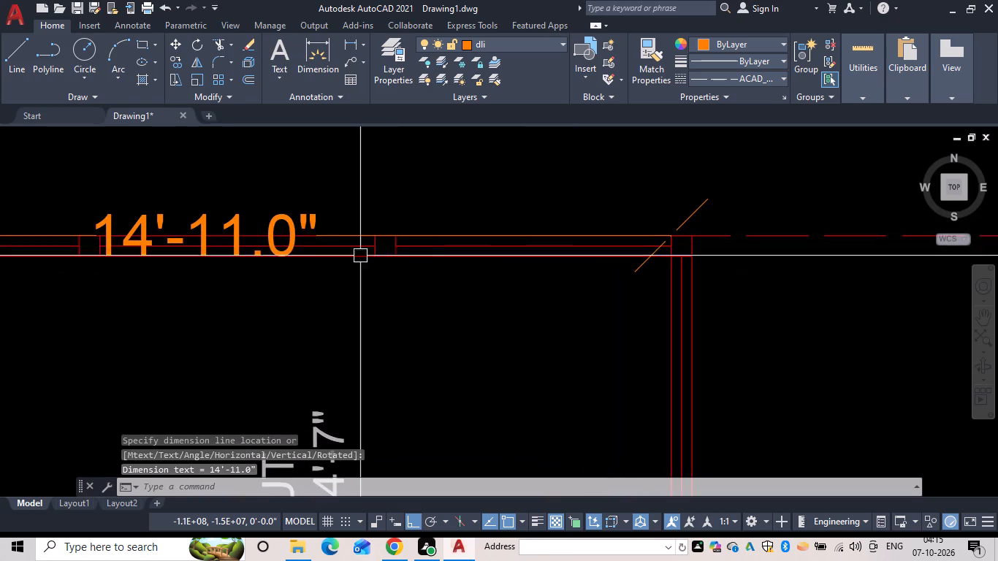
pyautogui.click(281, 235)
pyautogui.press('Escape')
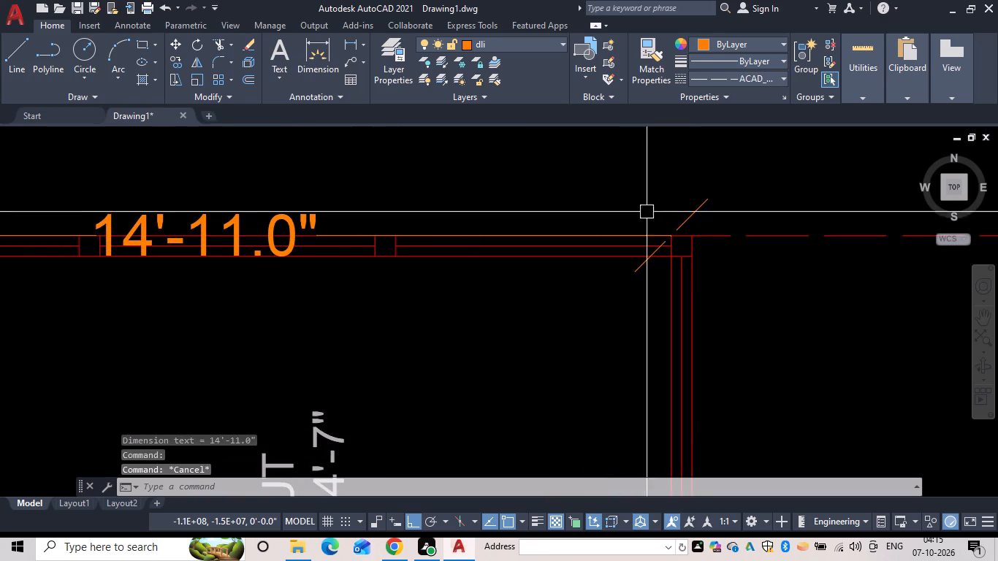
# Erase the dimension lying along the sitout's north wall line.
pyautogui.click(708, 207)
pyautogui.press('e')
pyautogui.press('space')
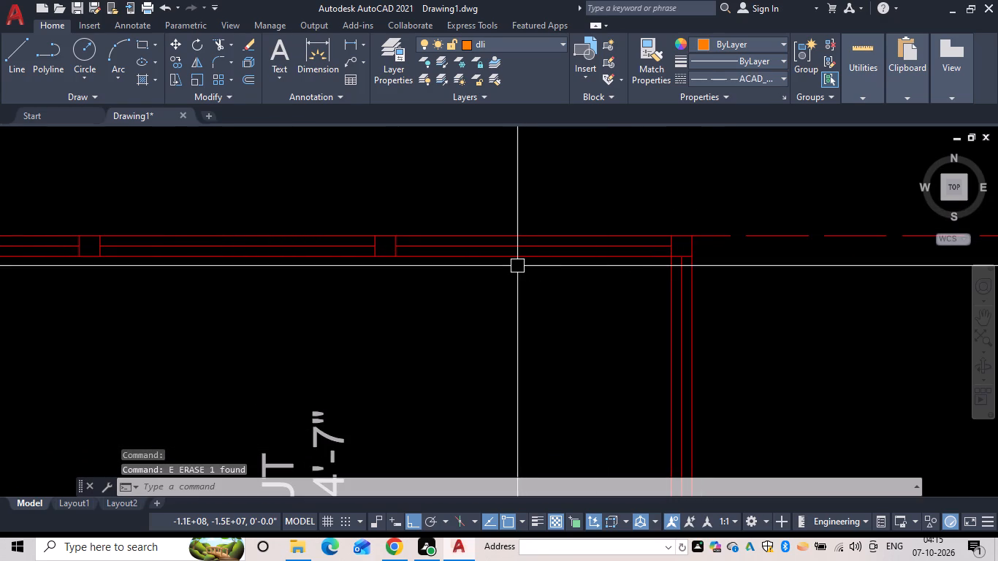
# Add a horizontal linear dimension from the sitout's outer northwest corner to near the east wall's inner face, placed just north of the wall.
pyautogui.moveTo(517, 266); pyautogui.dragTo(680, 229, button='middle')
pyautogui.scroll(-3, 677, 229)
pyautogui.scroll(2, 493, 232)
pyautogui.moveTo(493, 233); pyautogui.dragTo(449, 250, button='middle')
pyautogui.press('d')
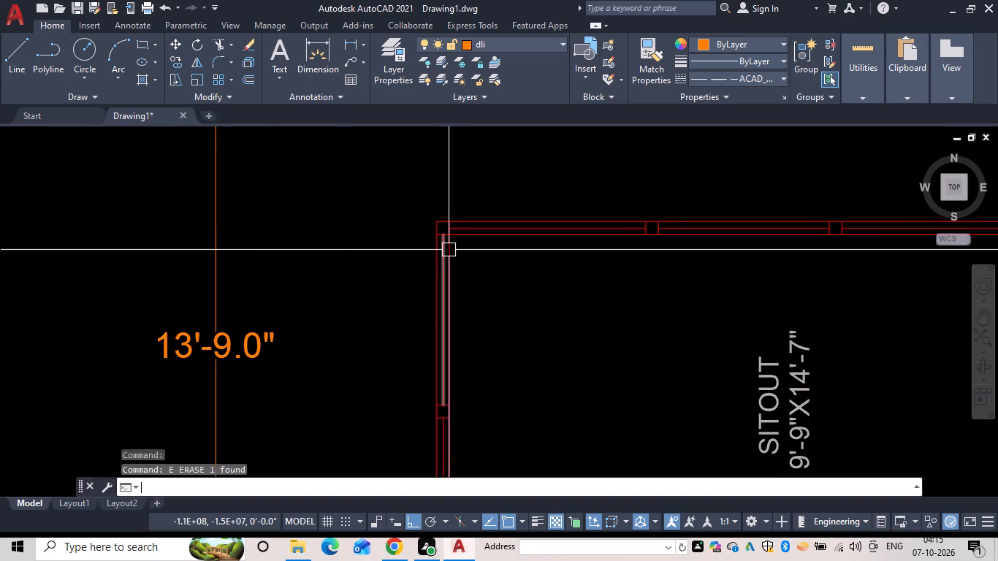
pyautogui.write('LI')
pyautogui.press('space')
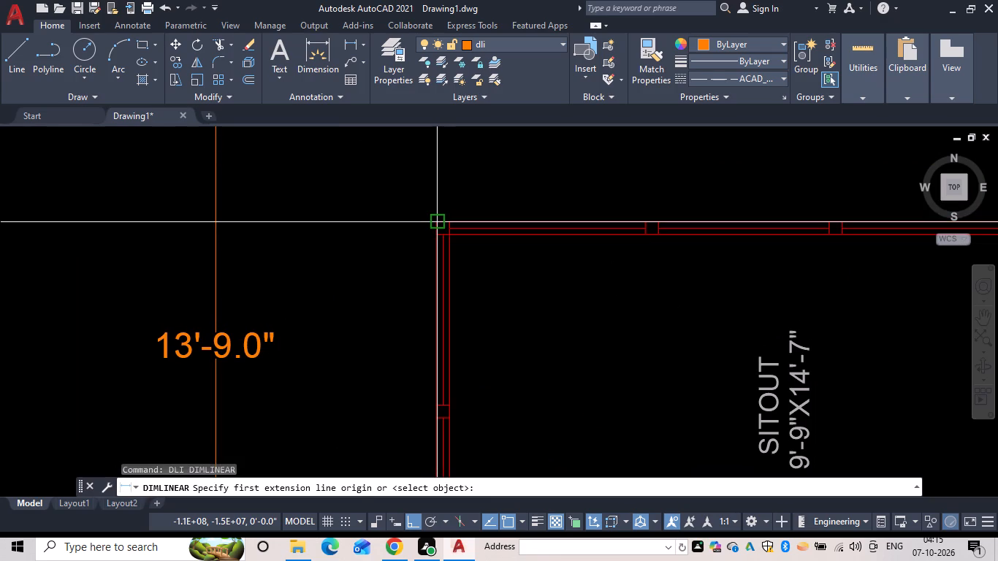
pyautogui.scroll(1, 448, 216)
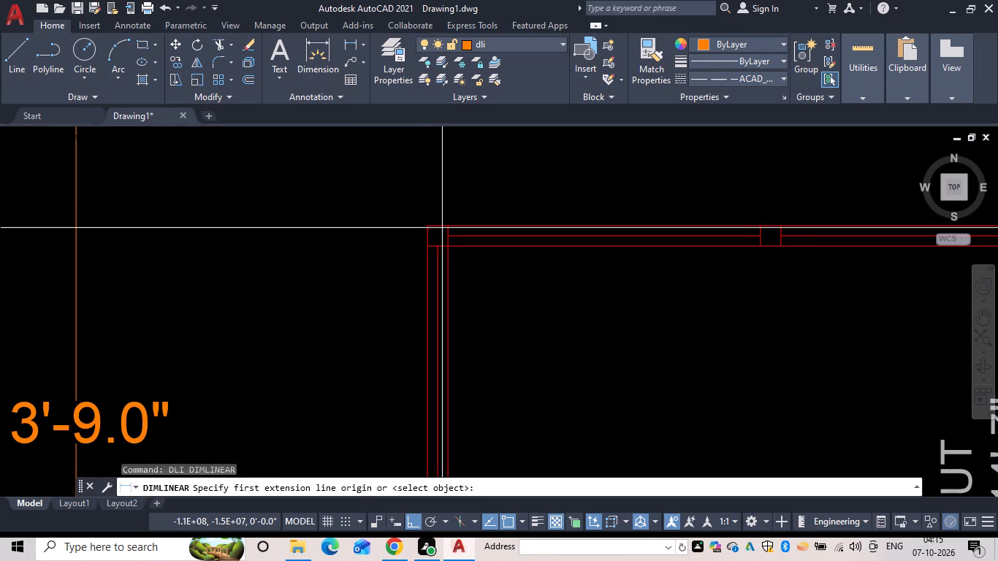
pyautogui.scroll(2, 438, 228)
pyautogui.click(409, 223)
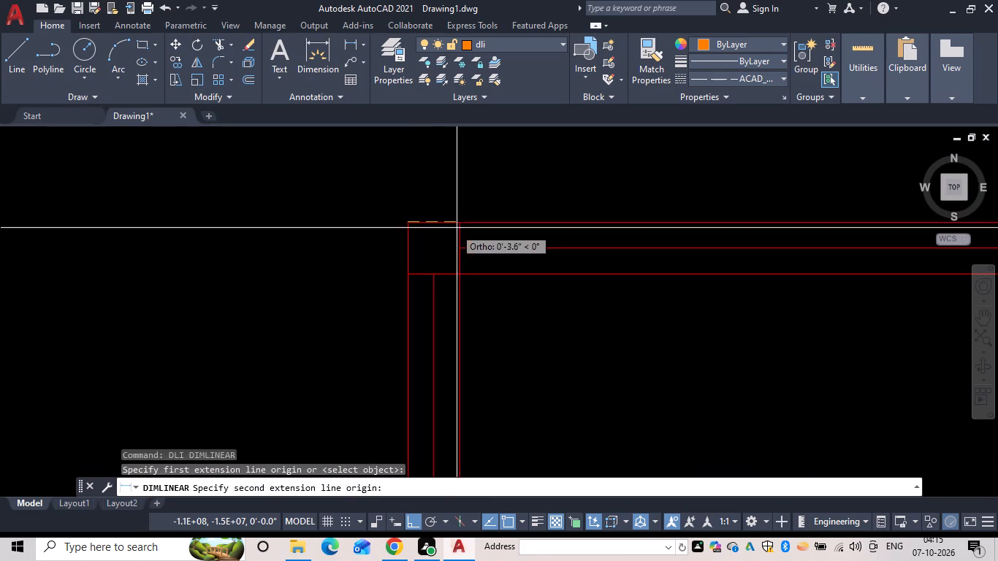
pyautogui.moveTo(428, 234); pyautogui.dragTo(37, 243, button='middle')
pyautogui.scroll(-3, 37, 243)
pyautogui.moveTo(622, 251); pyautogui.dragTo(399, 251, button='middle')
pyautogui.scroll(3, 399, 248)
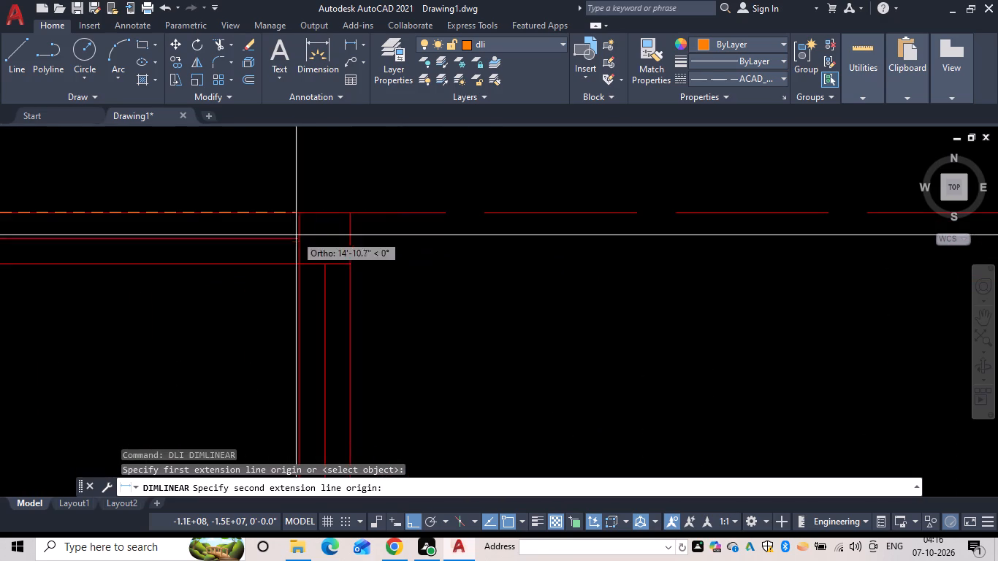
pyautogui.moveTo(319, 243); pyautogui.dragTo(435, 256, button='middle')
pyautogui.click(377, 226)
pyautogui.scroll(-1, 388, 221)
pyautogui.moveTo(418, 234); pyautogui.dragTo(449, 240, button='middle')
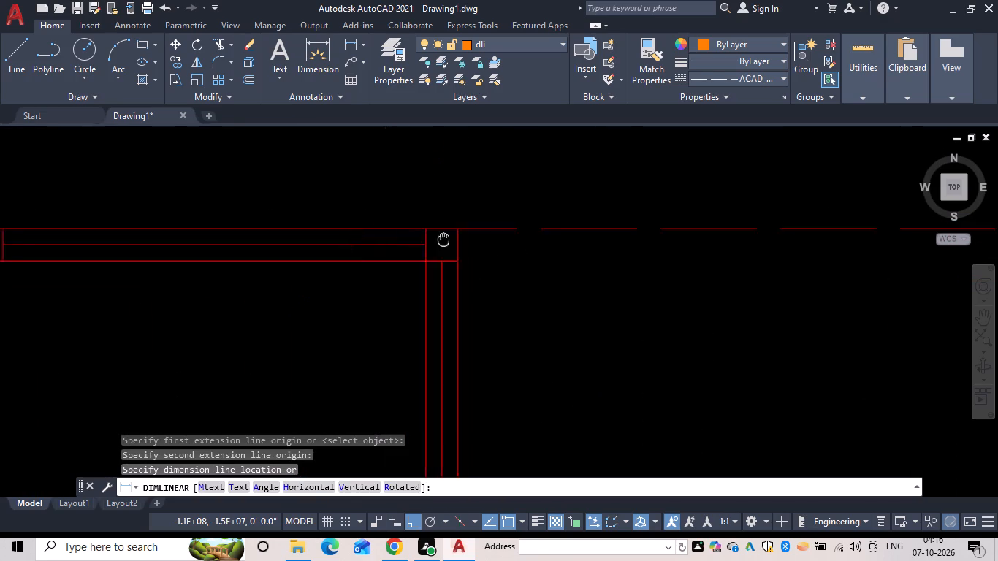
pyautogui.moveTo(449, 240); pyautogui.dragTo(563, 240, button='middle')
pyautogui.scroll(-1, 568, 240)
pyautogui.scroll(-1, 519, 202)
pyautogui.moveTo(519, 202); pyautogui.dragTo(555, 199, button='middle')
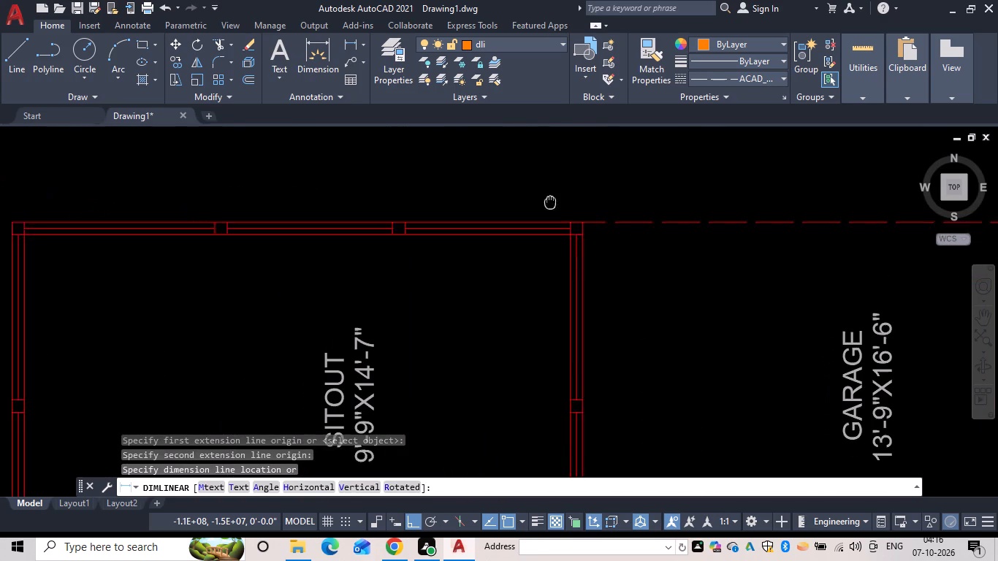
pyautogui.moveTo(555, 199); pyautogui.dragTo(562, 195, button='middle')
pyautogui.click(552, 186)
pyautogui.moveTo(587, 191); pyautogui.dragTo(652, 177, button='middle')
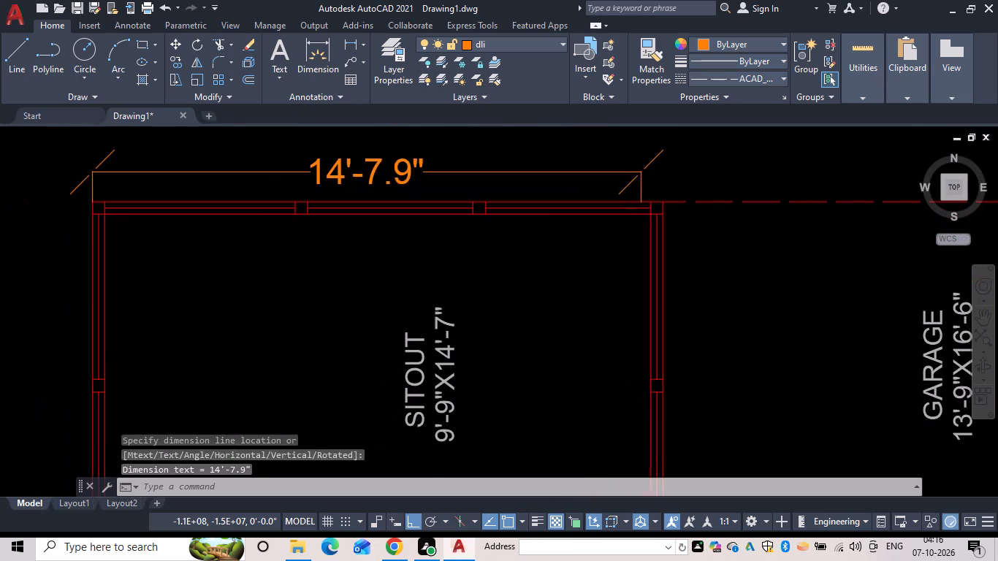
pyautogui.press('Escape')
# Stretch both extension-line origins of the sitout's north wall dimension up to its dimension line so the extension lines collapse.
pyautogui.click(644, 190)
pyautogui.moveTo(640, 199); pyautogui.dragTo(632, 189)
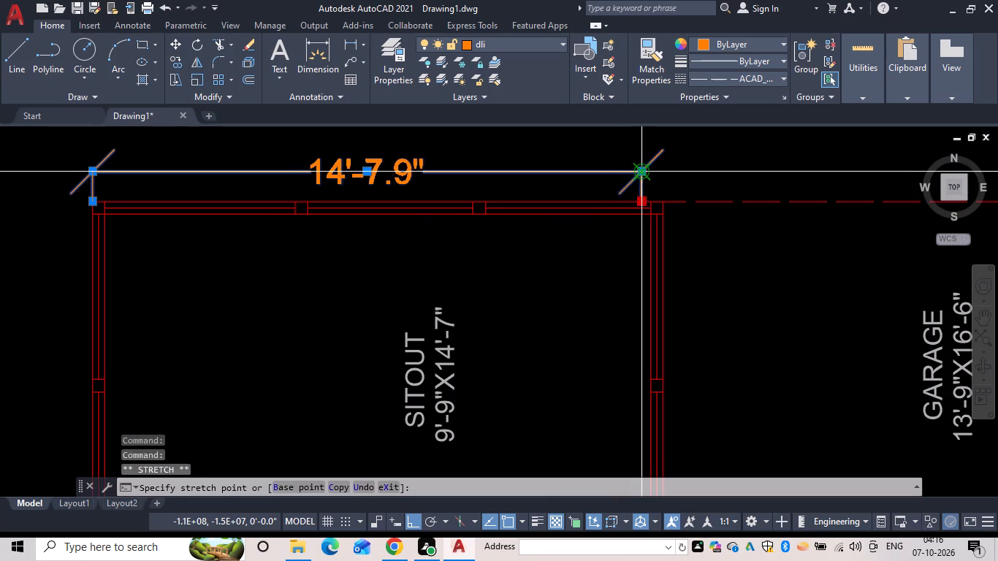
pyautogui.click(645, 171)
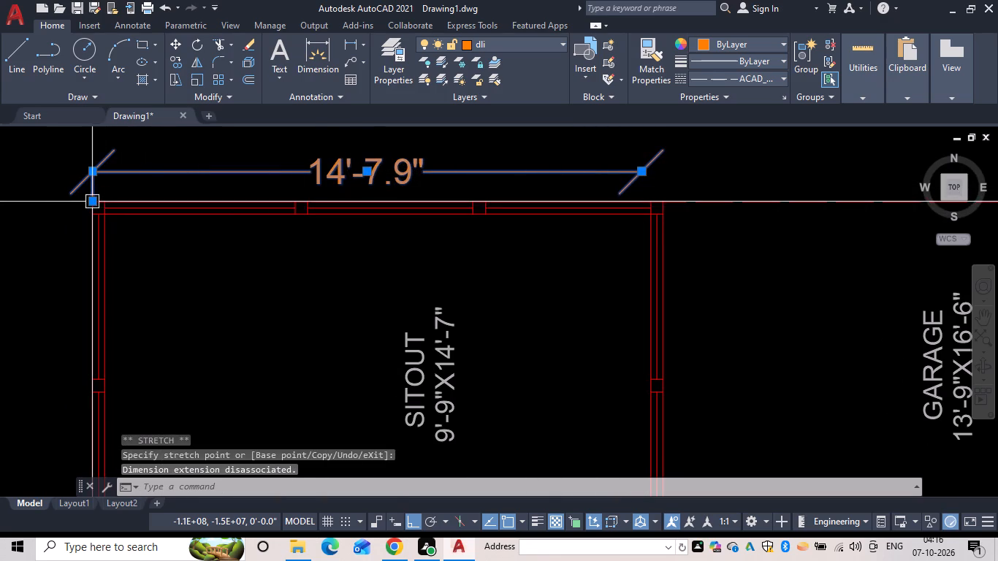
pyautogui.click(91, 202)
pyautogui.click(90, 174)
pyautogui.press('Escape')
pyautogui.scroll(-3, 199, 231)
pyautogui.moveTo(202, 231); pyautogui.dragTo(286, 197, button='middle')
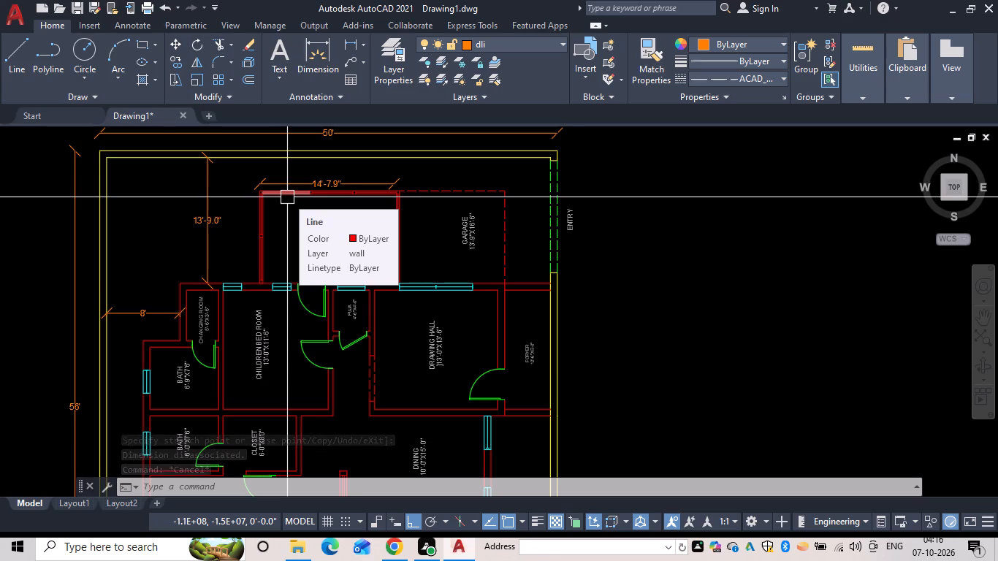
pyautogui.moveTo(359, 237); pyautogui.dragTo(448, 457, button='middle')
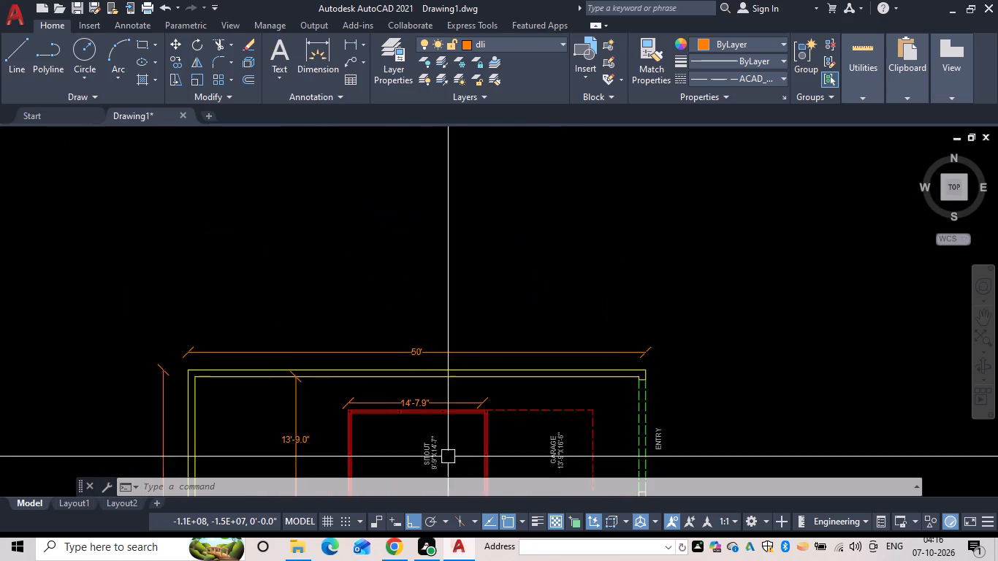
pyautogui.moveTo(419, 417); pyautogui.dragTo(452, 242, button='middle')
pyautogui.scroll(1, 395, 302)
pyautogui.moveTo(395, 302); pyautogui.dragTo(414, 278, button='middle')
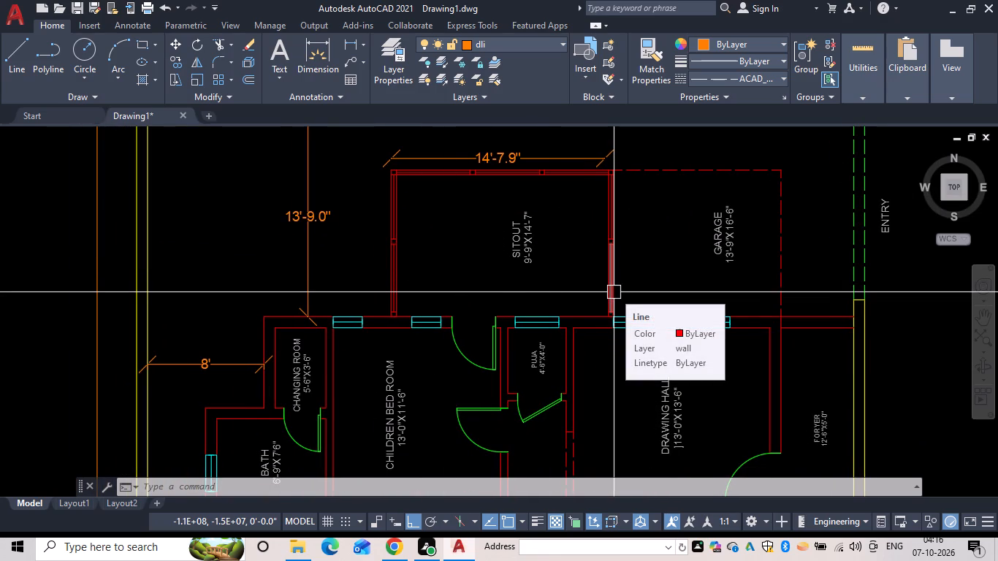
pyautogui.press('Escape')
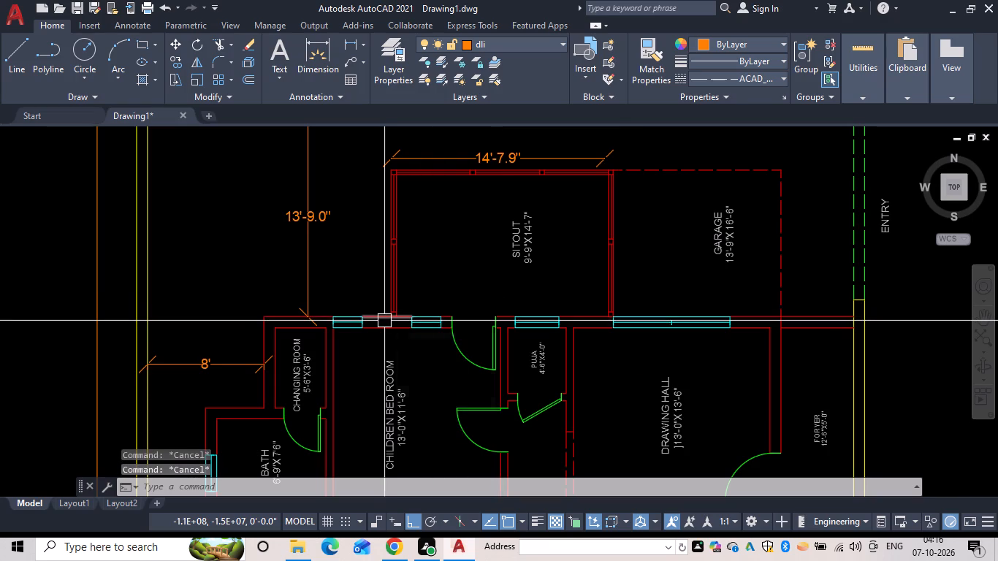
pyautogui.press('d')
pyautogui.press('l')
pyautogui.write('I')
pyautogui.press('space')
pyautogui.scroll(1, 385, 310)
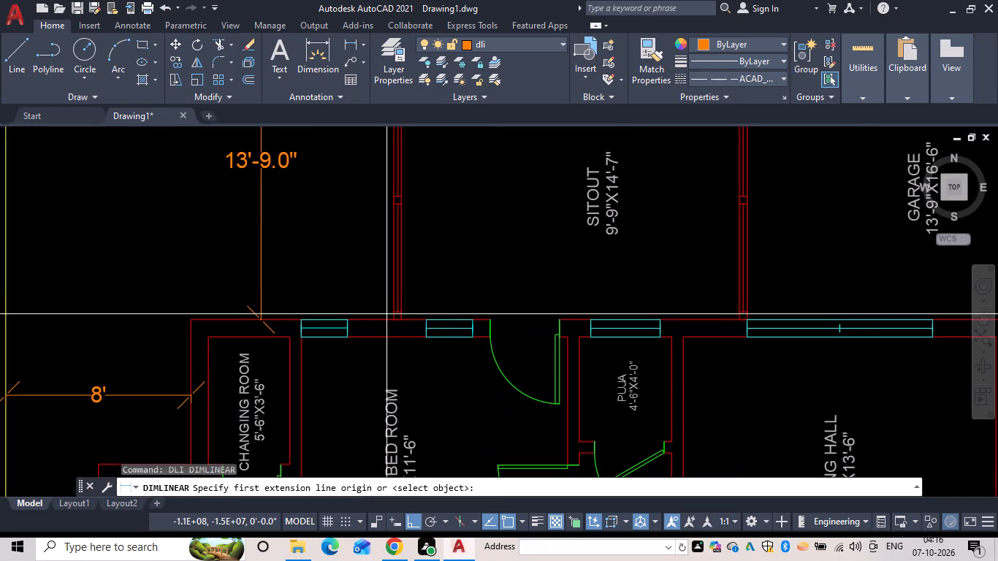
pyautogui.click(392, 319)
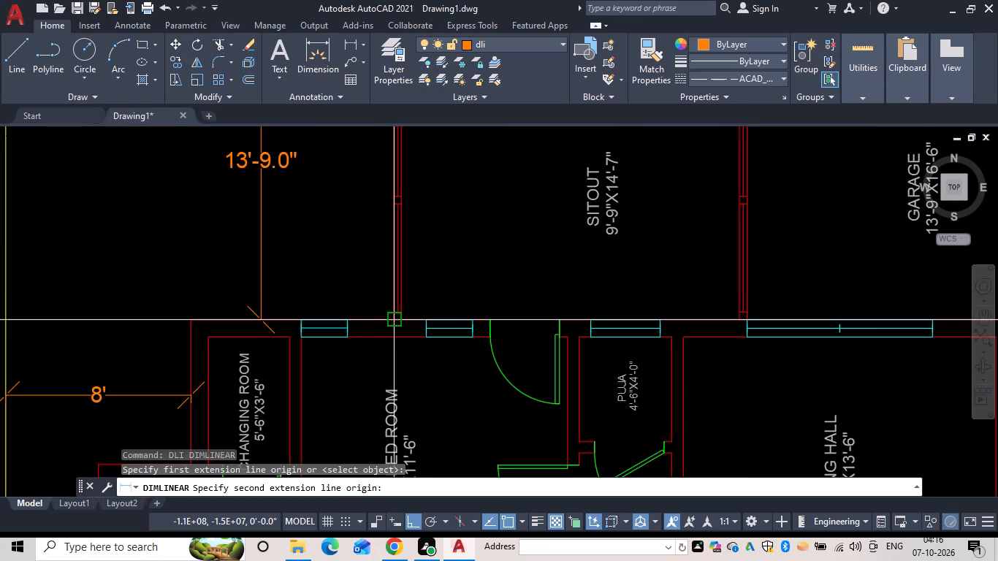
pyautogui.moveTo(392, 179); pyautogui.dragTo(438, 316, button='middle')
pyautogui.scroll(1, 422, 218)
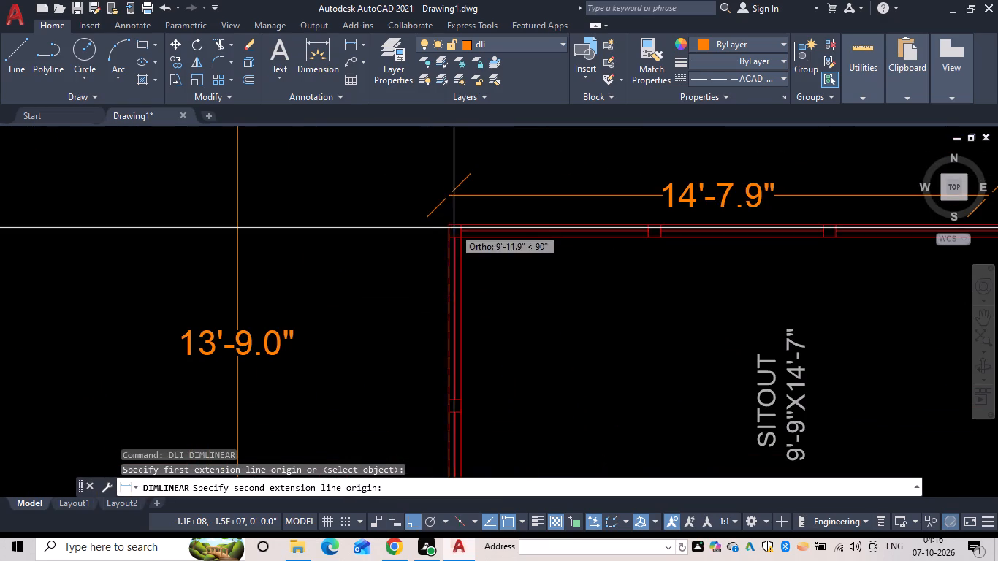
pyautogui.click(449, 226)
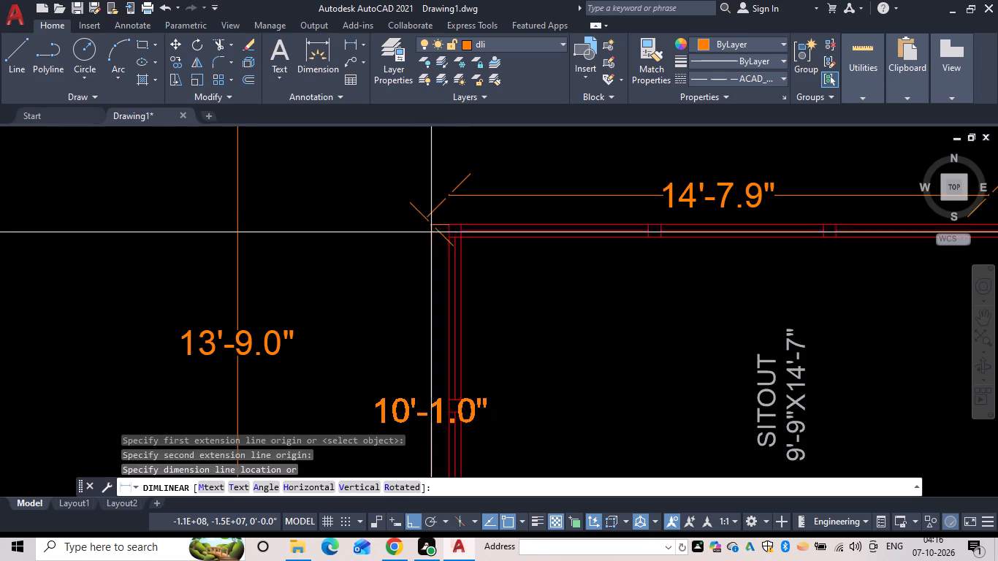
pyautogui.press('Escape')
# Add a vertical linear dimension from the sitout west wall's south end to mid-thickness of the north wall, placed just west of the sitout.
pyautogui.moveTo(426, 279); pyautogui.dragTo(427, 218, button='middle')
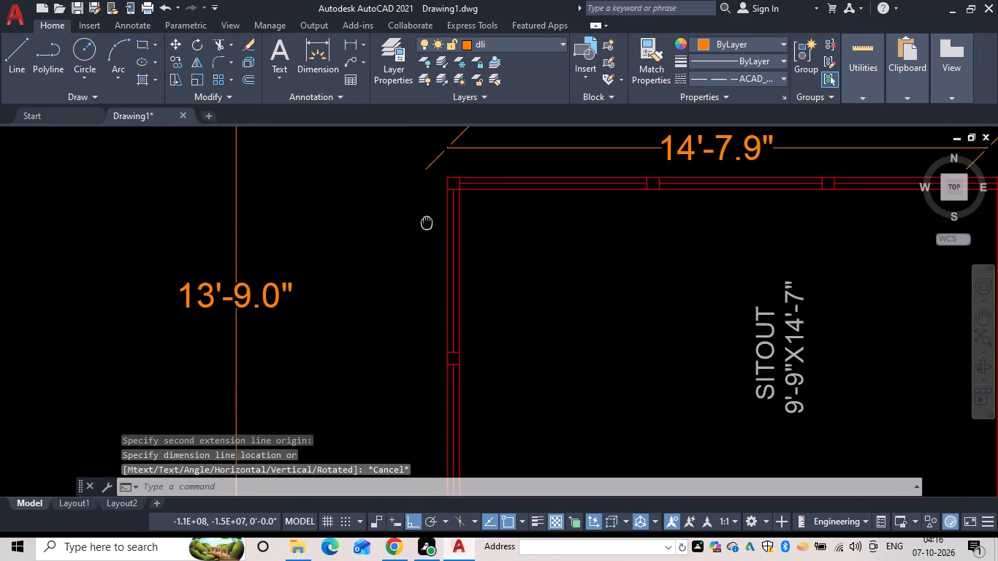
pyautogui.moveTo(427, 218); pyautogui.dragTo(434, 204, button='middle')
pyautogui.moveTo(433, 259); pyautogui.dragTo(427, 197, button='middle')
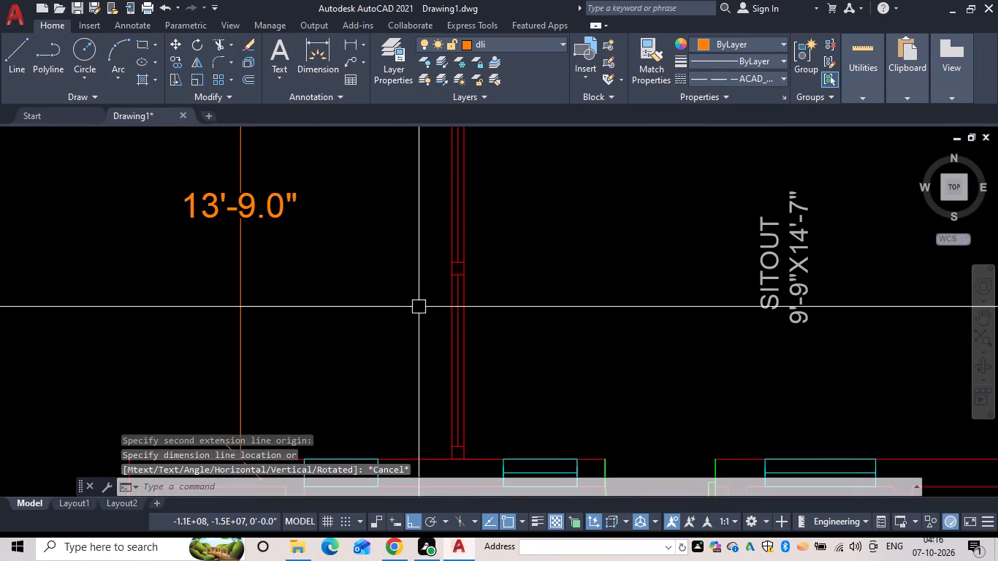
pyautogui.moveTo(418, 309); pyautogui.dragTo(430, 270, button='middle')
pyautogui.press('space')
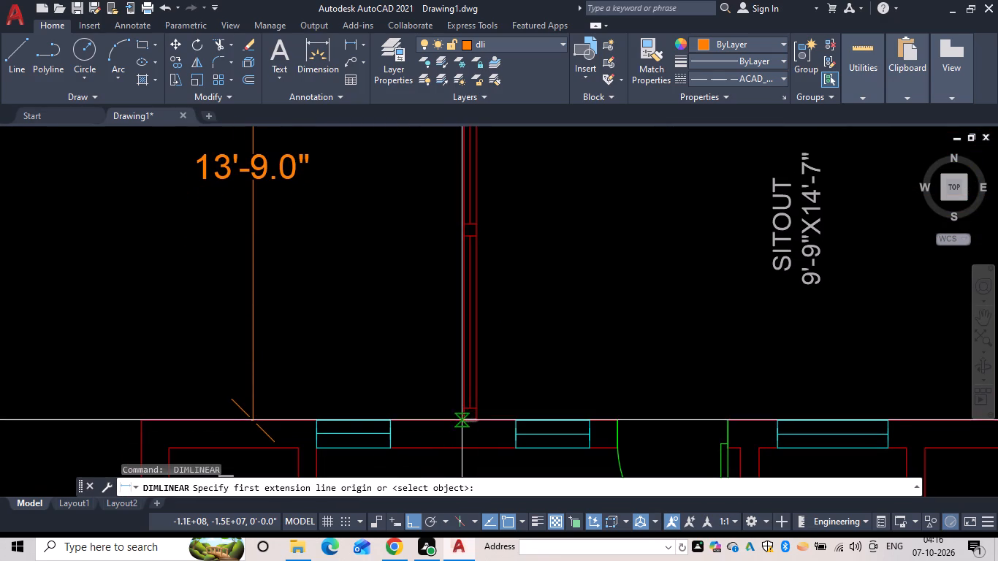
pyautogui.click(465, 420)
pyautogui.scroll(-1, 443, 297)
pyautogui.moveTo(443, 297); pyautogui.dragTo(456, 373, button='middle')
pyautogui.scroll(1, 444, 240)
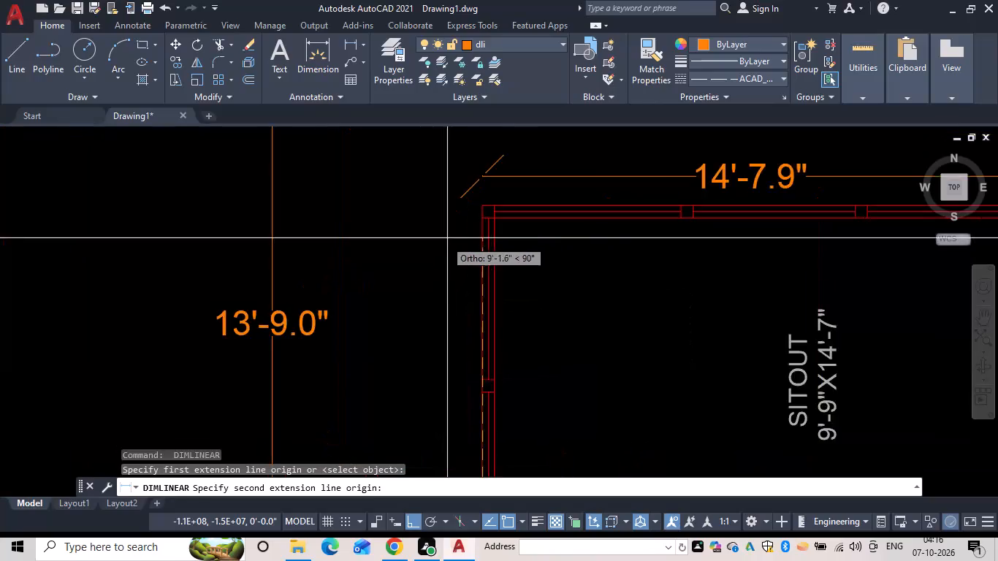
pyautogui.scroll(2, 447, 238)
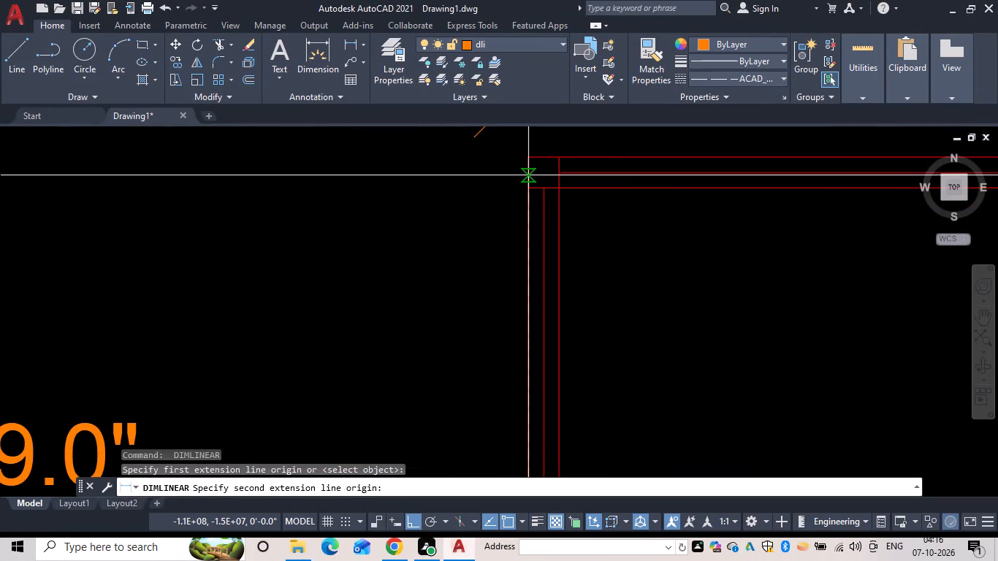
pyautogui.scroll(-2, 503, 188)
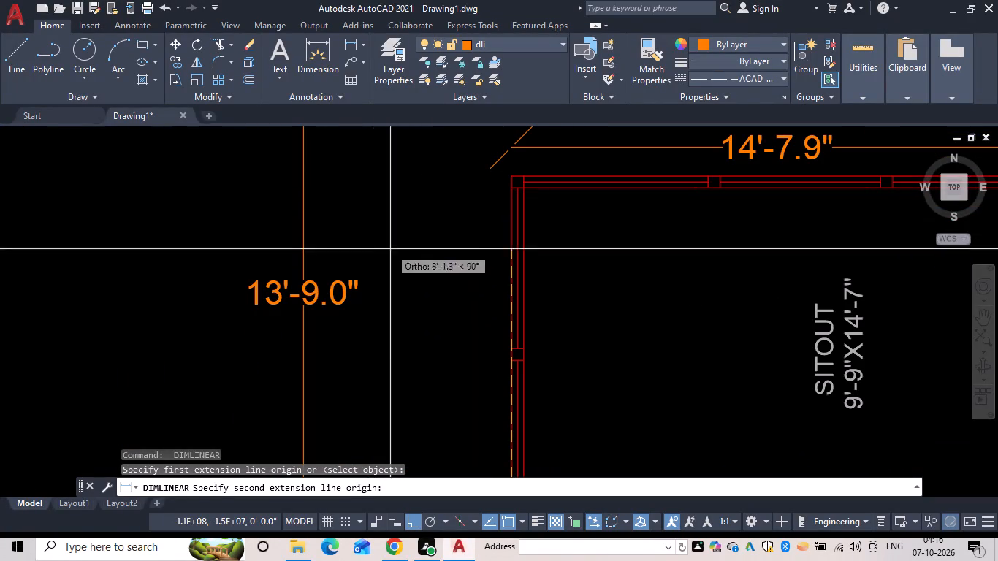
pyautogui.doubleClick(511, 183)
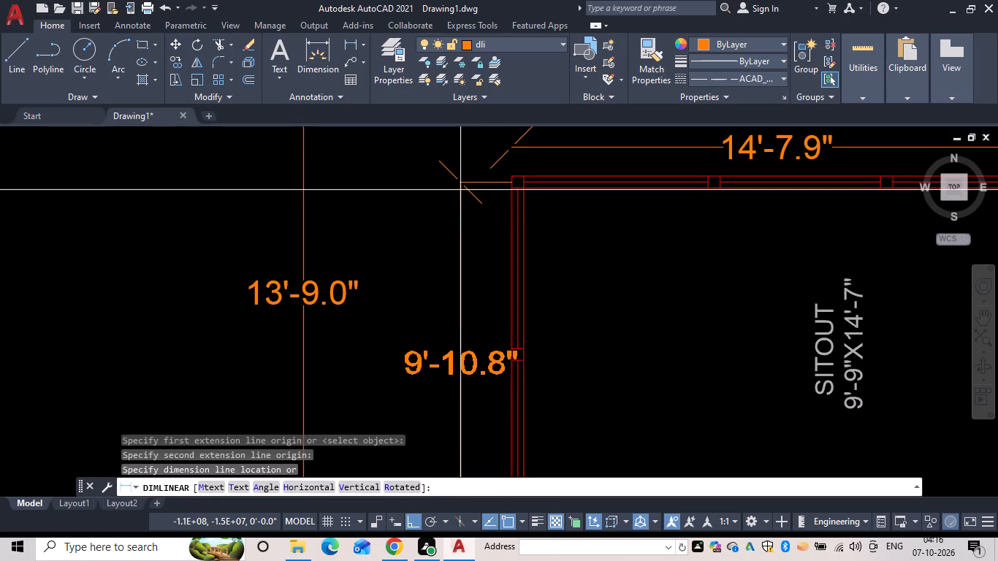
pyautogui.click(462, 190)
pyautogui.press('Escape')
# Stretch both extension-line origins of the sitout's west wall dimension onto its dimension line so the extension lines collapse.
pyautogui.click(505, 181)
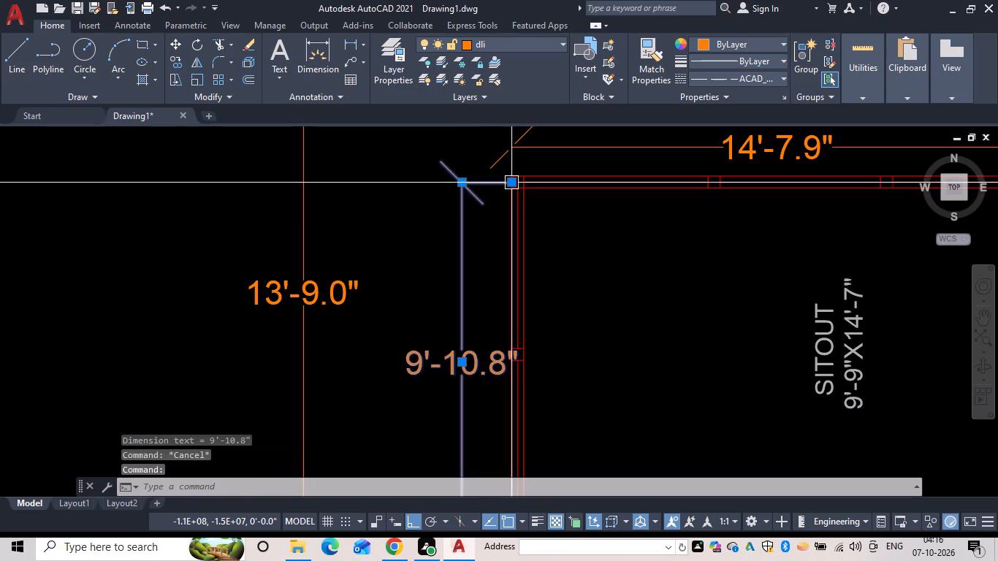
pyautogui.click(511, 181)
pyautogui.click(463, 181)
pyautogui.scroll(-2, 487, 255)
pyautogui.moveTo(482, 259); pyautogui.dragTo(468, 187, button='middle')
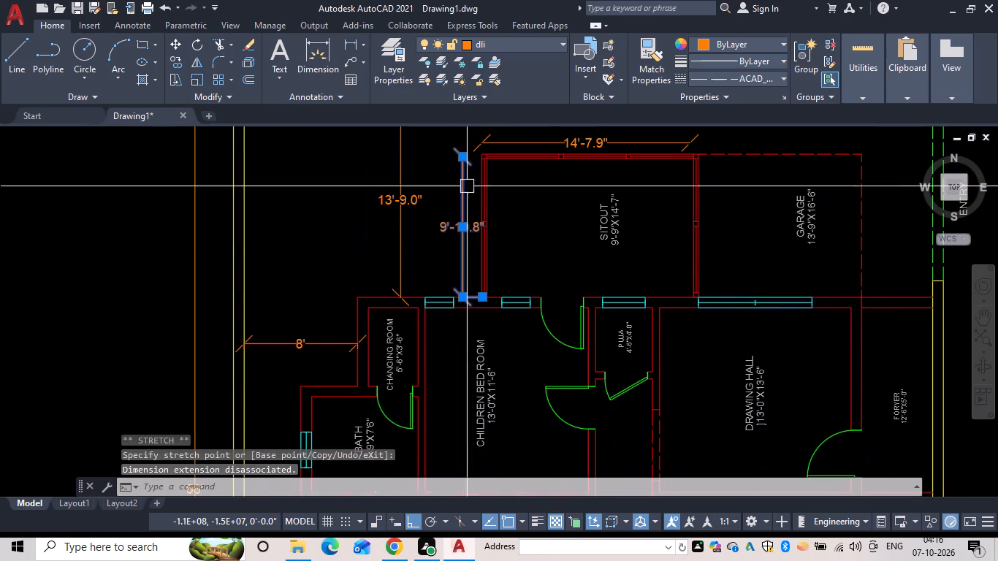
pyautogui.click(484, 295)
pyautogui.click(460, 295)
pyautogui.press('Escape')
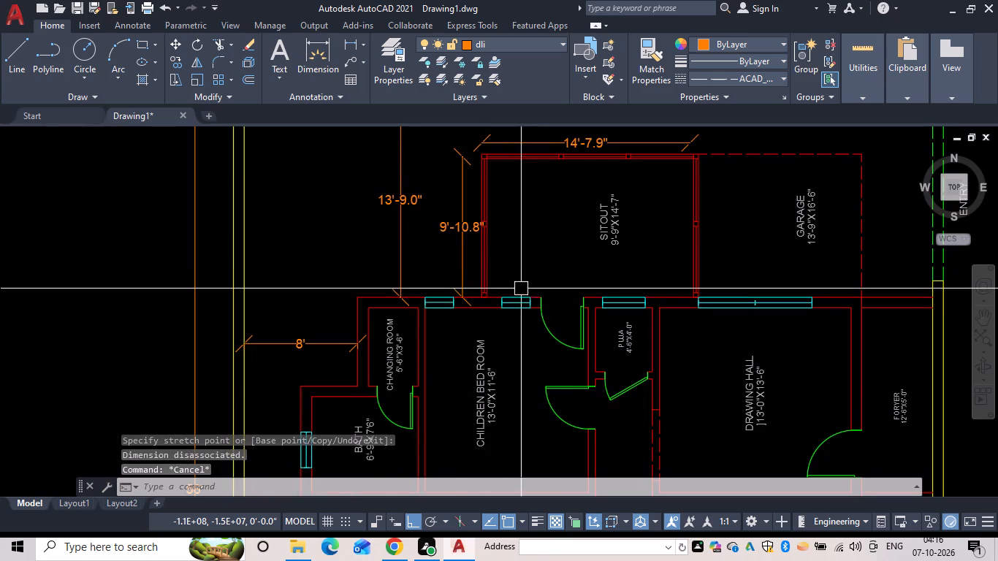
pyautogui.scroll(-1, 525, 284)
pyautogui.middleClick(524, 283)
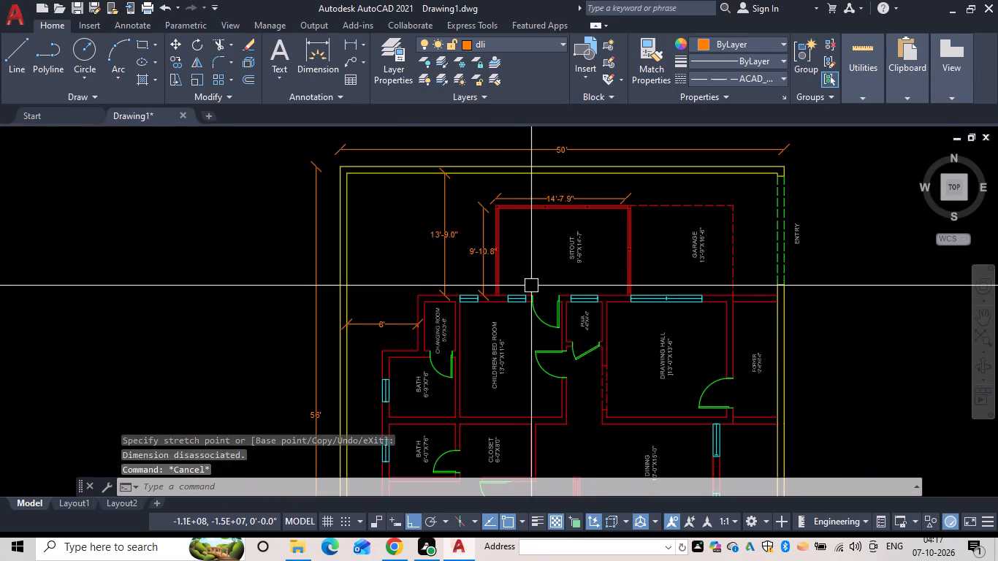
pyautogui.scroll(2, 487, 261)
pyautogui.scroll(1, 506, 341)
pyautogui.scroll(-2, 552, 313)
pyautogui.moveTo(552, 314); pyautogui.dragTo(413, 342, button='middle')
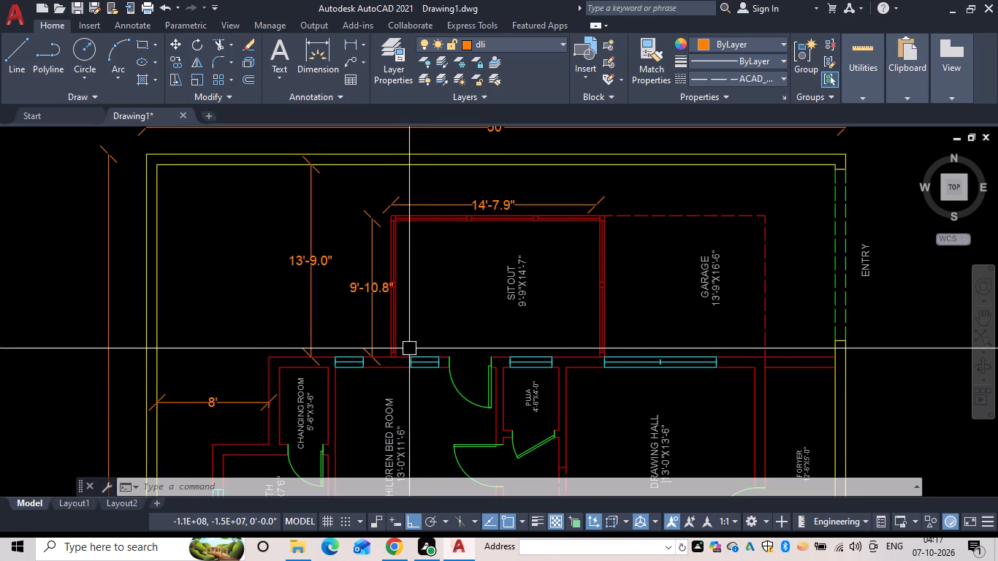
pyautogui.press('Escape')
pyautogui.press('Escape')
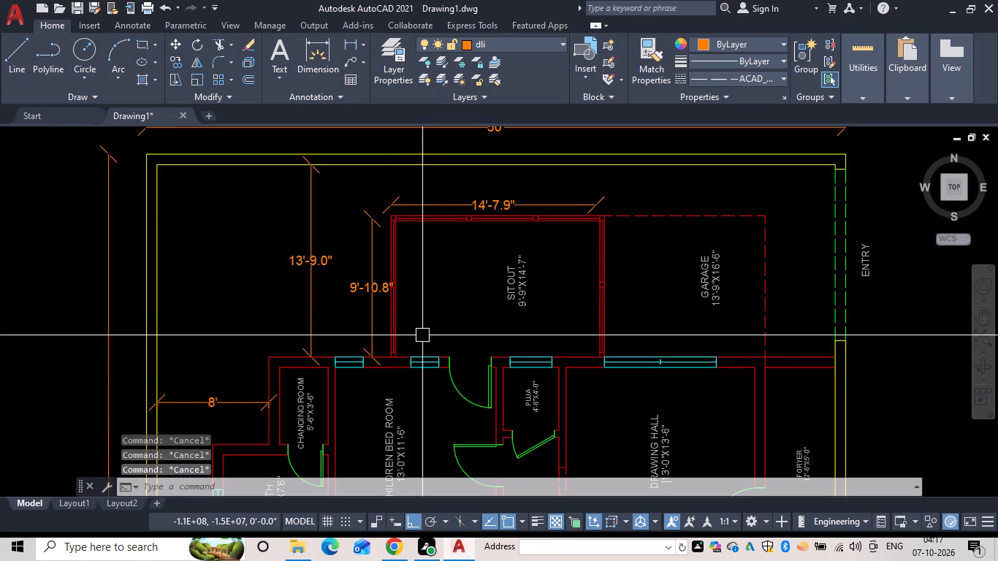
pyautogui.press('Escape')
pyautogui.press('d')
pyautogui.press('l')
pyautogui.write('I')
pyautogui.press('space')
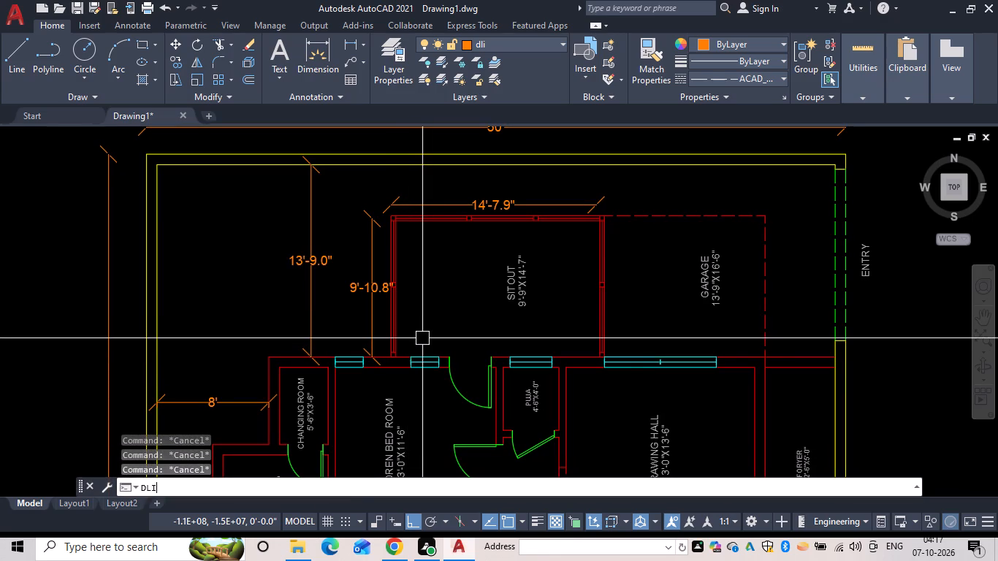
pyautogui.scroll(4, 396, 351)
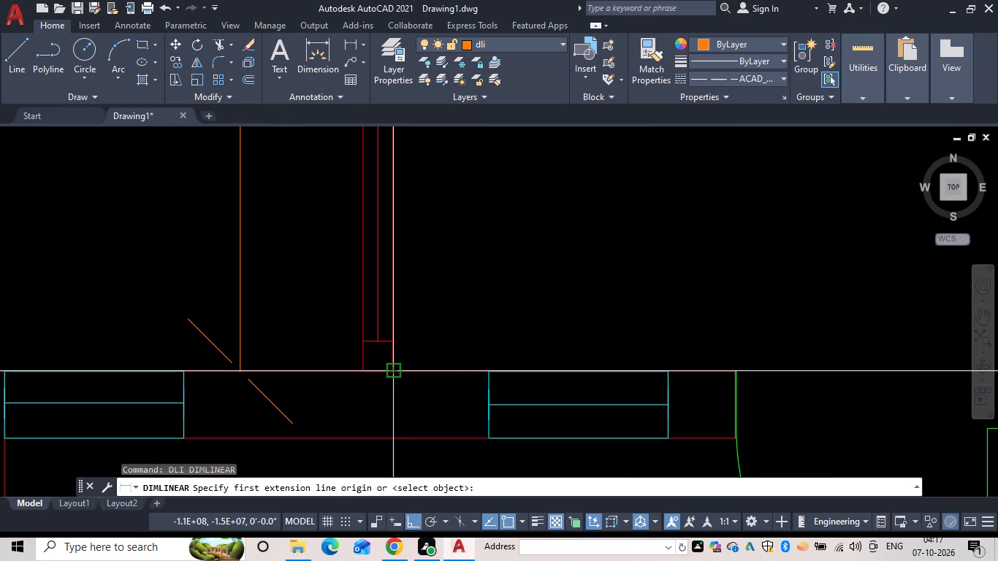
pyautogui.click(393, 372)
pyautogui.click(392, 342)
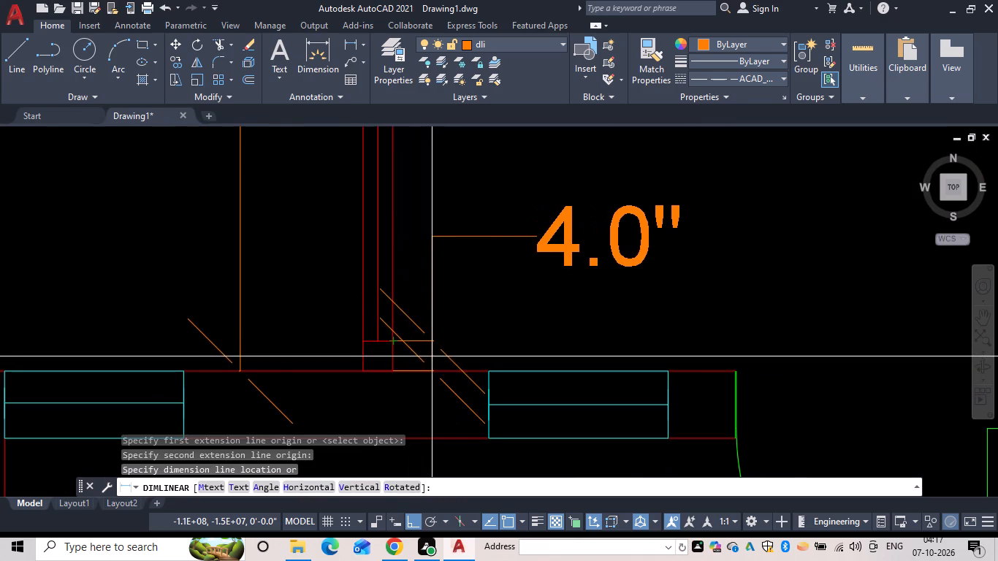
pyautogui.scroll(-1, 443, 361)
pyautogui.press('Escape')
# Add a vertical linear dimension to the pillar at the south end of the sitout's east wall, placed just east of the wall.
pyautogui.scroll(-2, 557, 343)
pyautogui.moveTo(554, 343); pyautogui.dragTo(552, 343, button='middle')
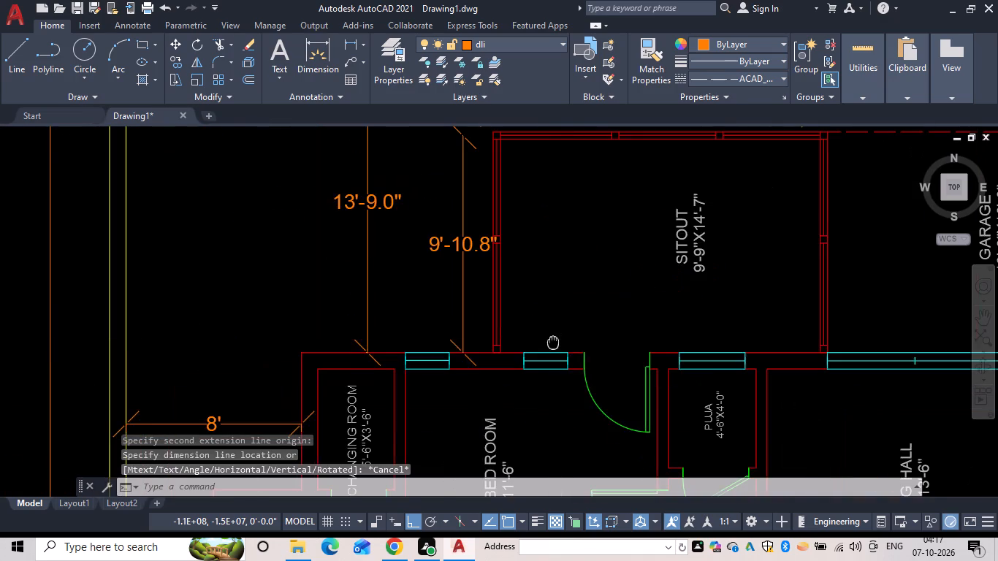
pyautogui.moveTo(552, 343); pyautogui.dragTo(440, 363, button='middle')
pyautogui.moveTo(607, 360); pyautogui.dragTo(420, 365, button='middle')
pyautogui.scroll(1, 586, 383)
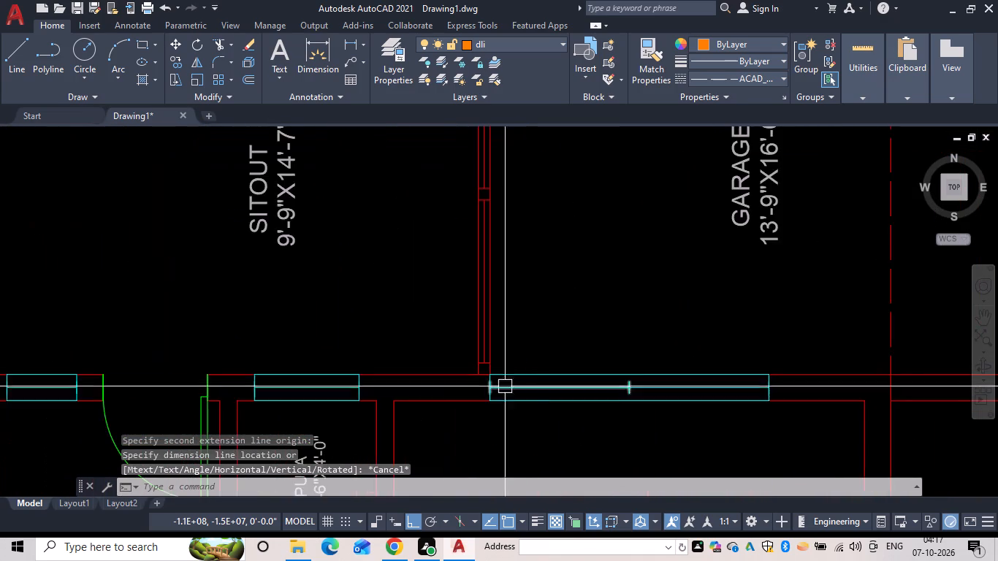
pyautogui.scroll(2, 499, 376)
pyautogui.press('space')
pyautogui.click(473, 372)
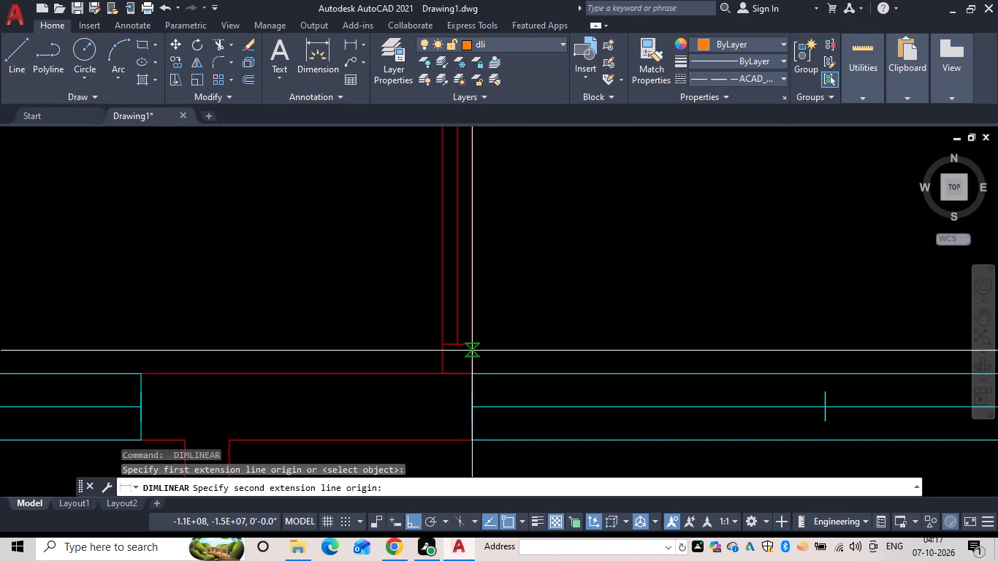
pyautogui.click(475, 343)
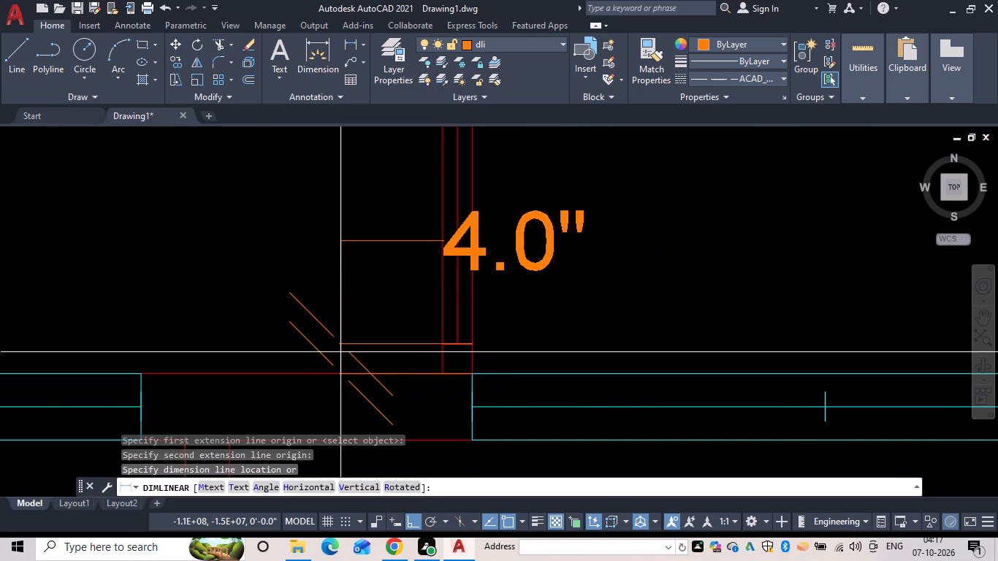
pyautogui.scroll(-2, 597, 382)
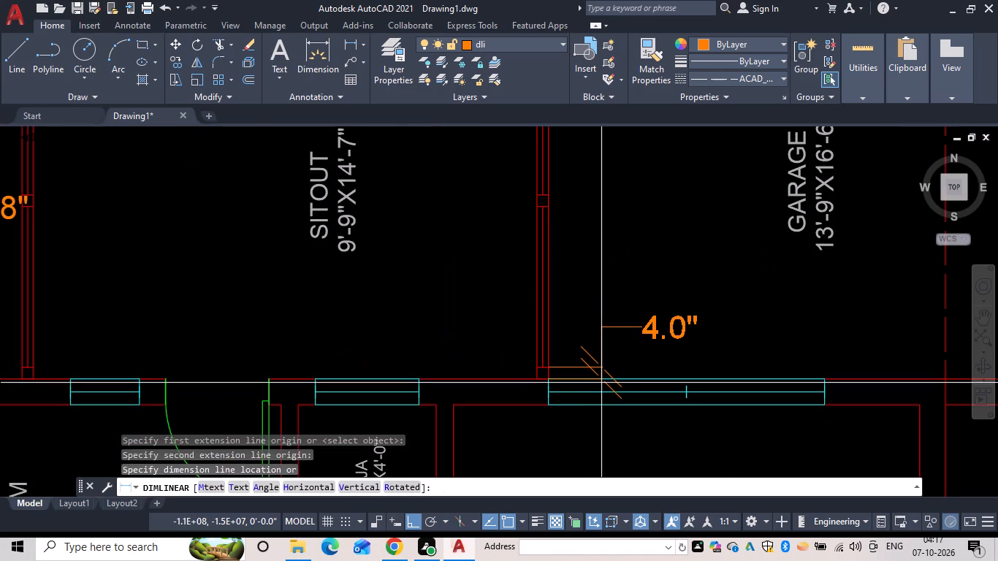
pyautogui.click(598, 380)
pyautogui.press('Escape')
# Stretch both extension-line origins of the east wall's south pillar dimension onto its dimension line so the extension lines collapse.
pyautogui.click(578, 370)
pyautogui.scroll(1, 556, 381)
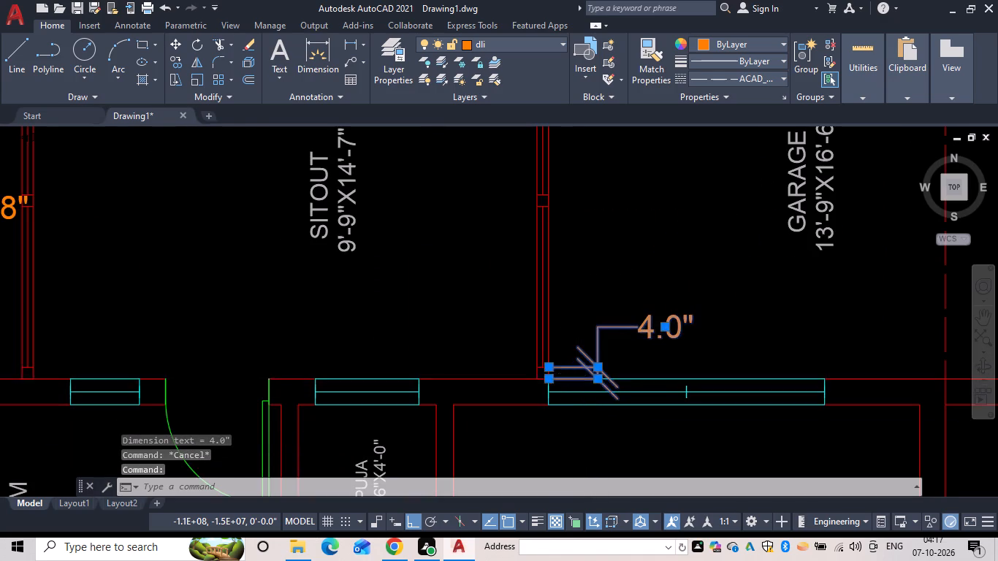
pyautogui.scroll(1, 556, 381)
pyautogui.moveTo(537, 373); pyautogui.dragTo(550, 373)
pyautogui.click(655, 377)
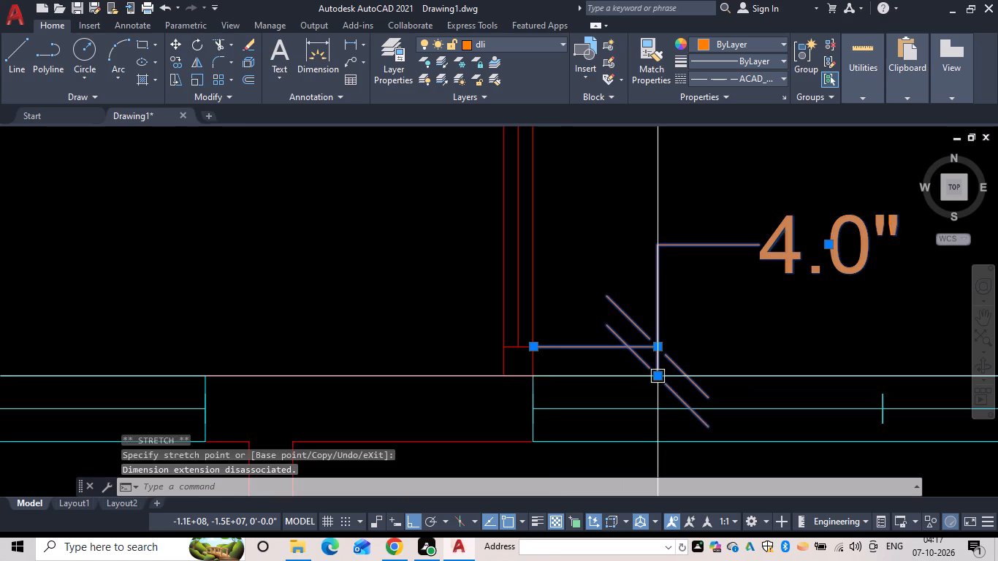
pyautogui.click(536, 346)
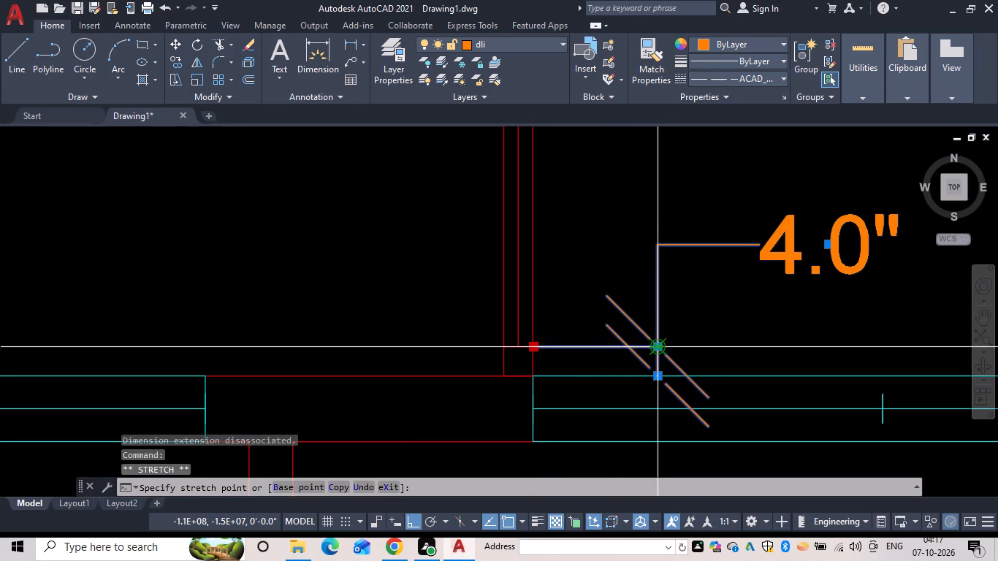
pyautogui.click(657, 346)
pyautogui.press('Escape')
# Continue the dimension chain north along the sitout's east wall, covering the south span, middle pillar, north span and north corner pillar.
pyautogui.scroll(-2, 603, 366)
pyautogui.moveTo(583, 354); pyautogui.dragTo(549, 362, button='middle')
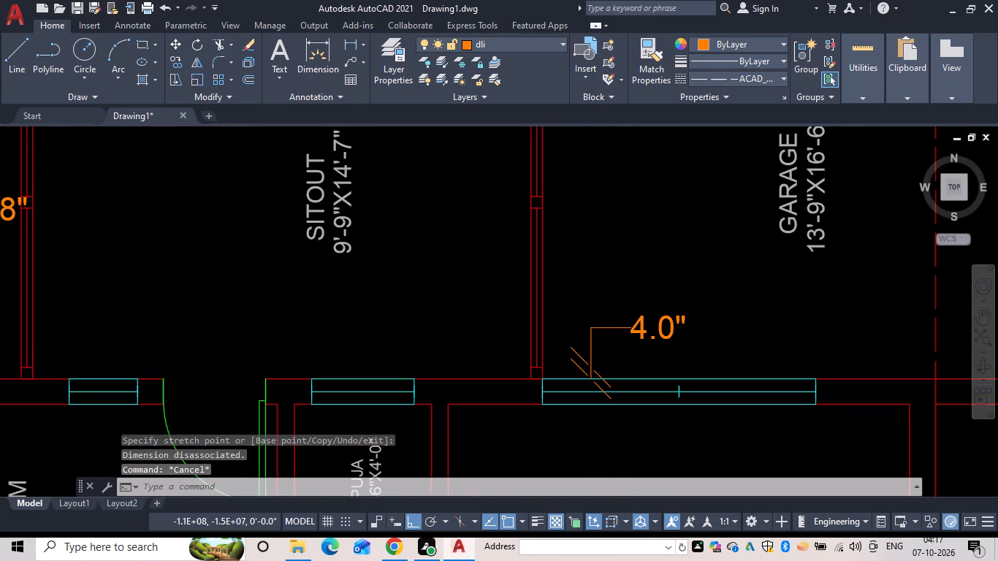
pyautogui.write('DLI')
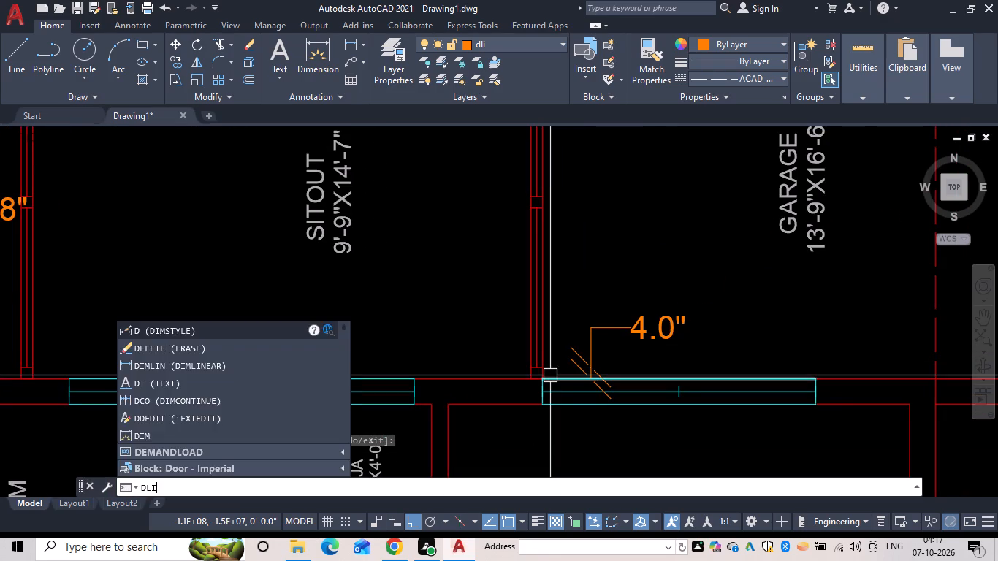
pyautogui.press('Escape')
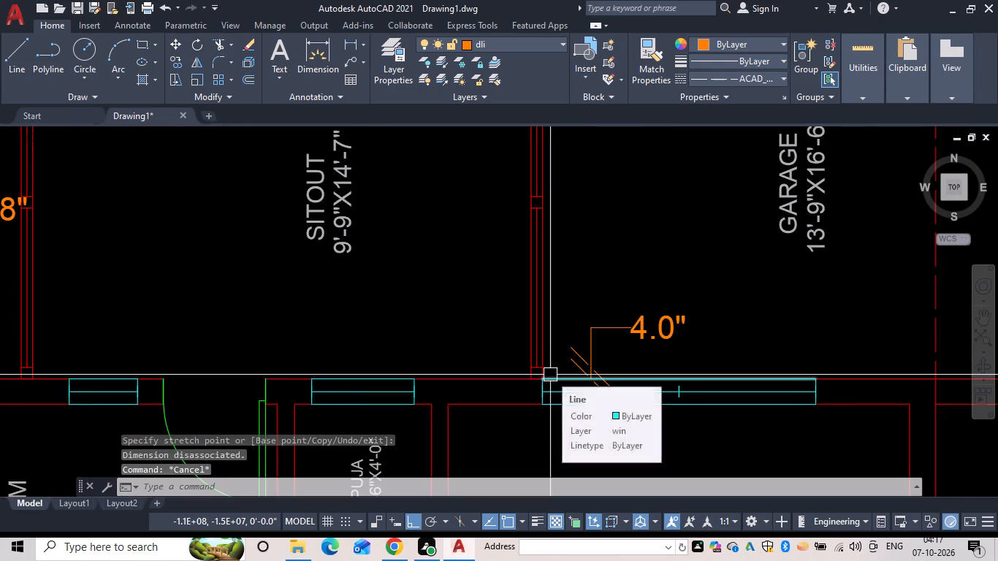
pyautogui.press('d')
pyautogui.write('CO')
pyautogui.press('space')
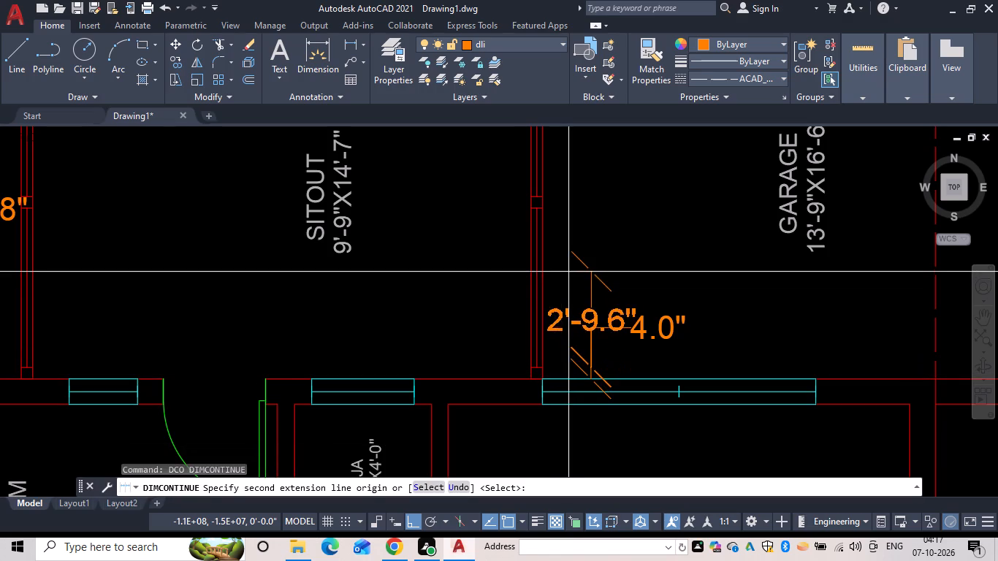
pyautogui.click(540, 207)
pyautogui.scroll(2, 577, 222)
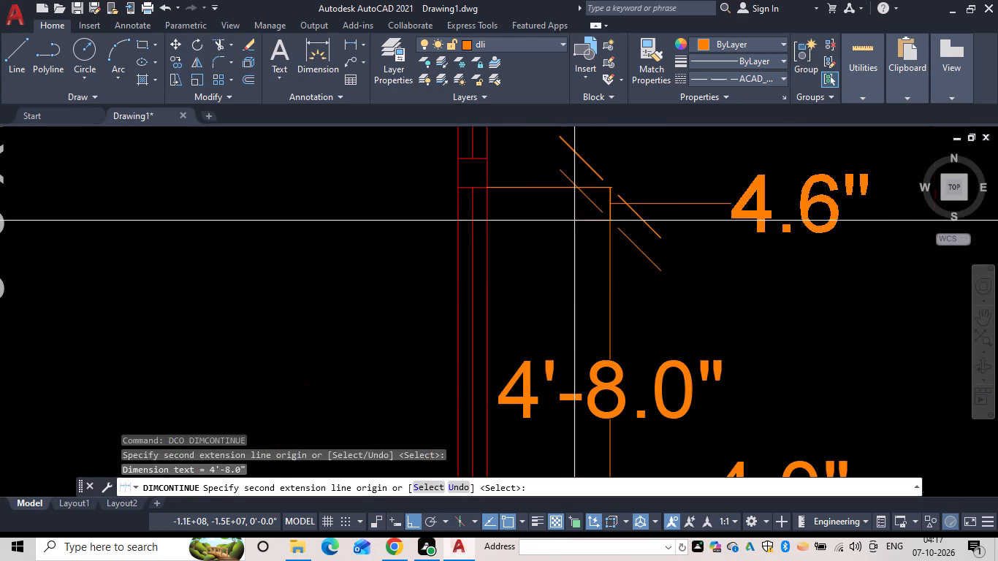
pyautogui.click(486, 159)
pyautogui.moveTo(517, 171); pyautogui.dragTo(518, 361, button='middle')
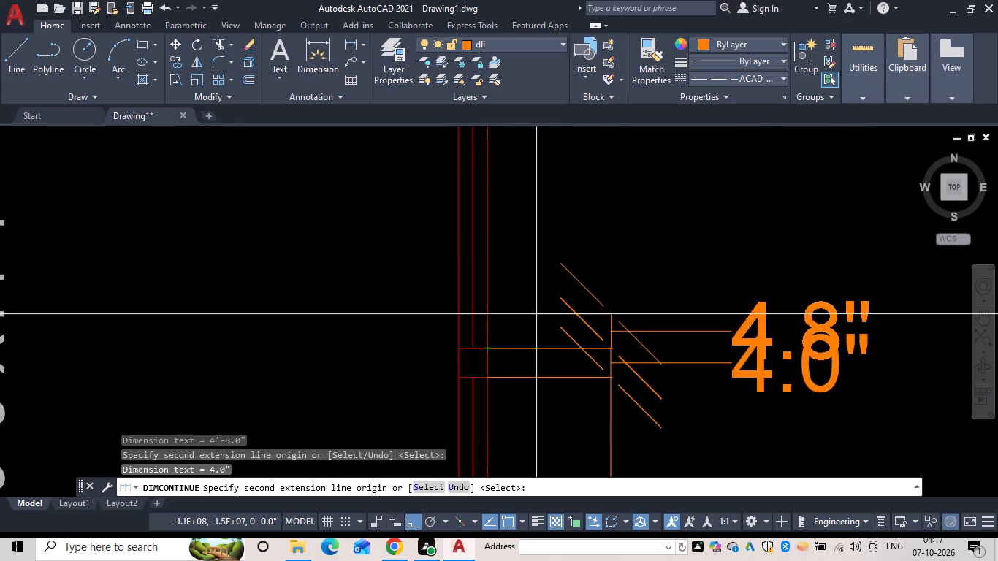
pyautogui.scroll(-1, 541, 243)
pyautogui.moveTo(539, 243); pyautogui.dragTo(530, 341, button='middle')
pyautogui.middleClick(526, 256)
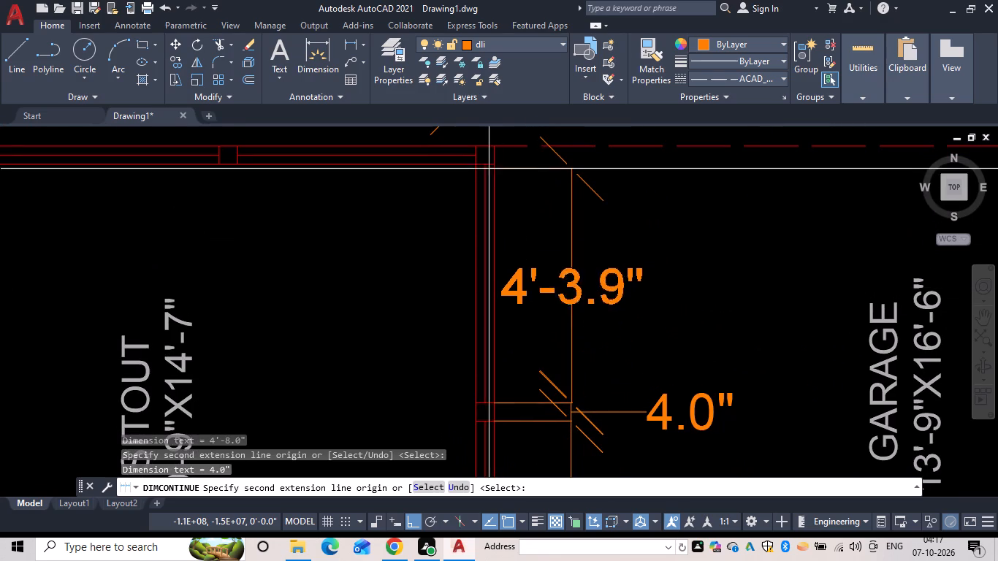
pyautogui.click(495, 164)
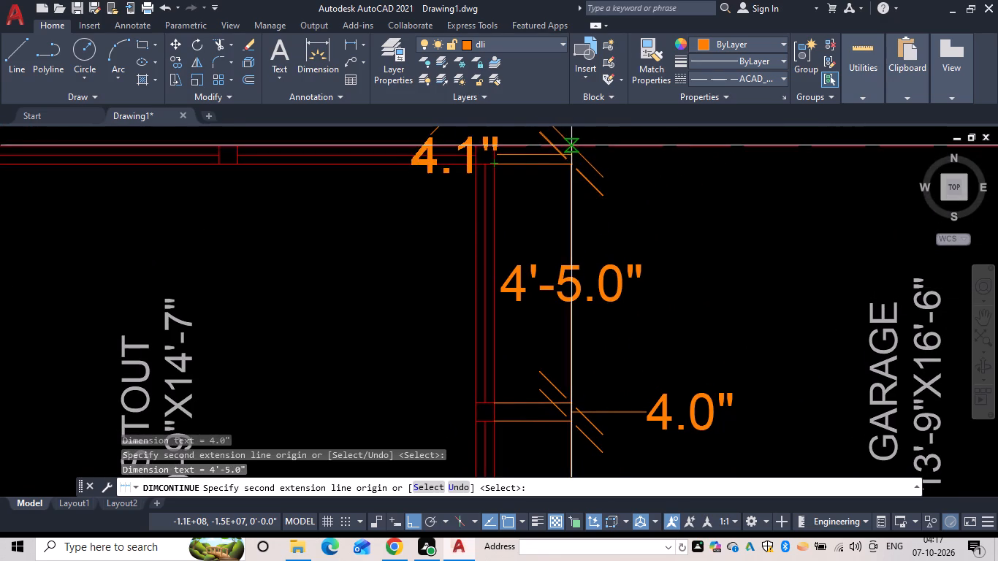
pyautogui.click(495, 145)
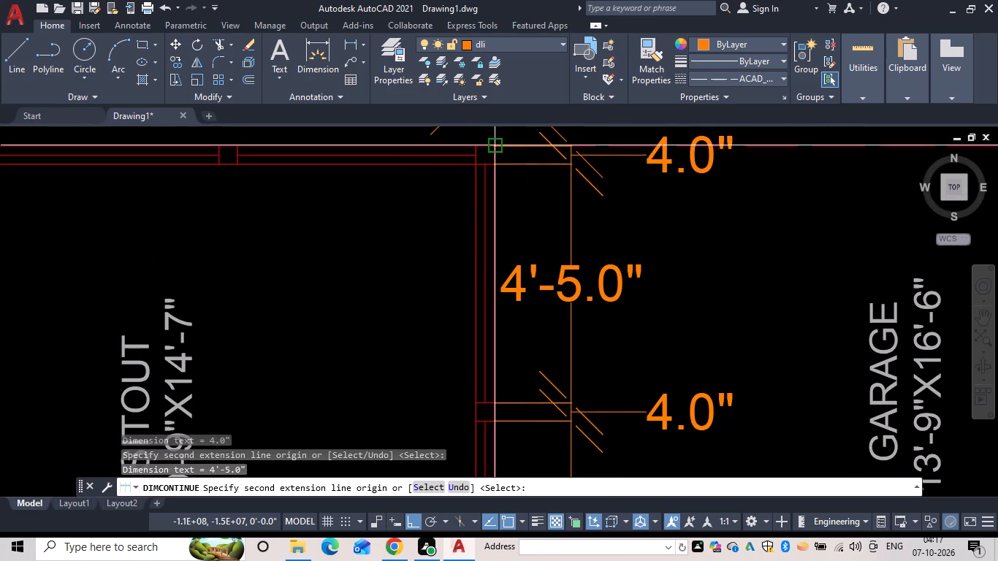
pyautogui.press('Escape')
pyautogui.press('Escape')
pyautogui.press('Escape')
pyautogui.press('Escape')
# Stretch the south extension-line origin of the east wall's middle pillar dimension onto its dimension line.
pyautogui.moveTo(601, 305); pyautogui.dragTo(612, 232, button='middle')
pyautogui.press('Escape')
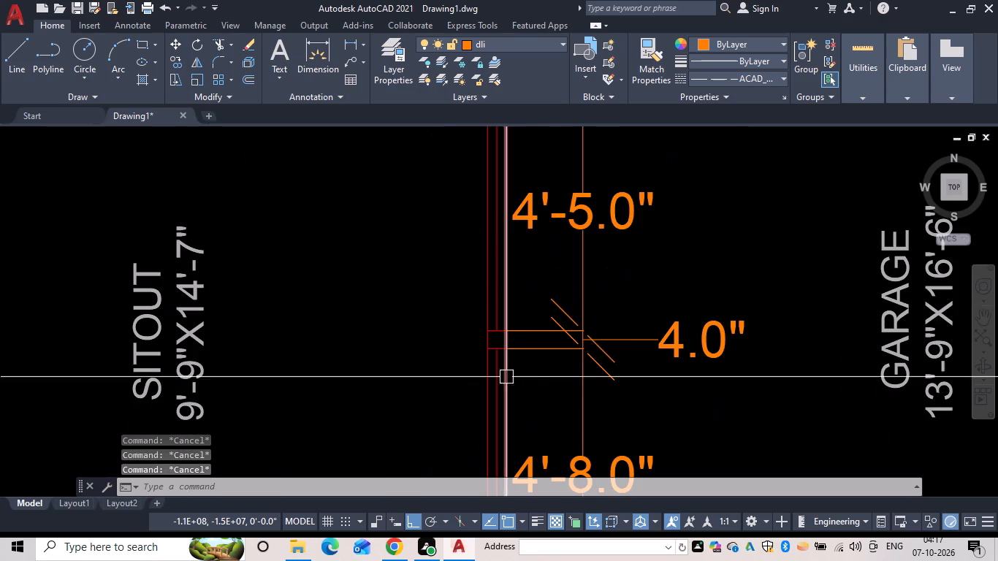
pyautogui.click(543, 351)
pyautogui.moveTo(505, 346); pyautogui.dragTo(511, 346)
pyautogui.click(584, 346)
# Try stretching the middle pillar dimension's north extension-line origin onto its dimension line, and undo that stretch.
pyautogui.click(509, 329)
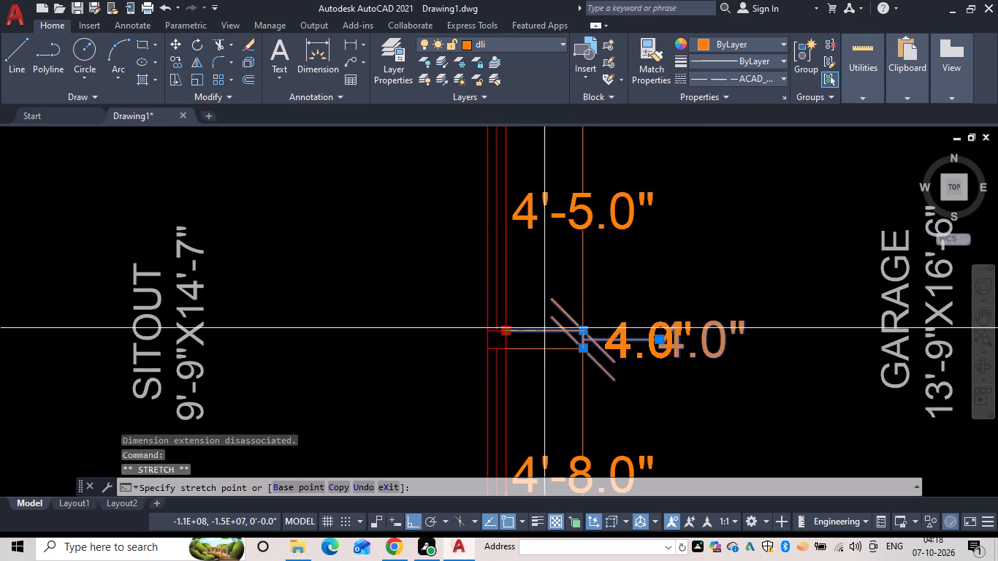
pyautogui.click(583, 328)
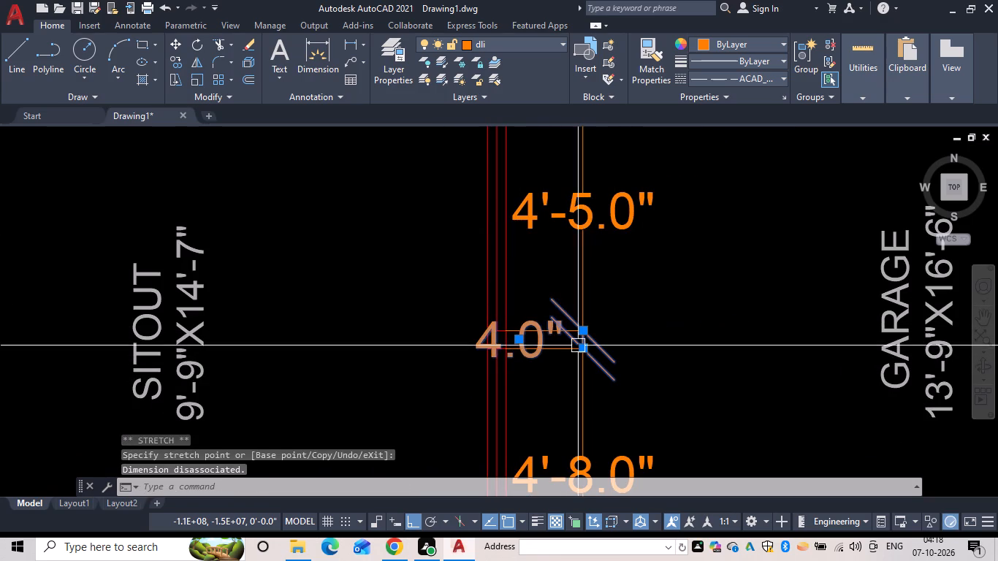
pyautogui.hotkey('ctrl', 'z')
# Collapse the remaining extension lines at the middle pillar by stretching the adjoining span and pillar dimension origins onto the dimension line.
pyautogui.click(533, 348)
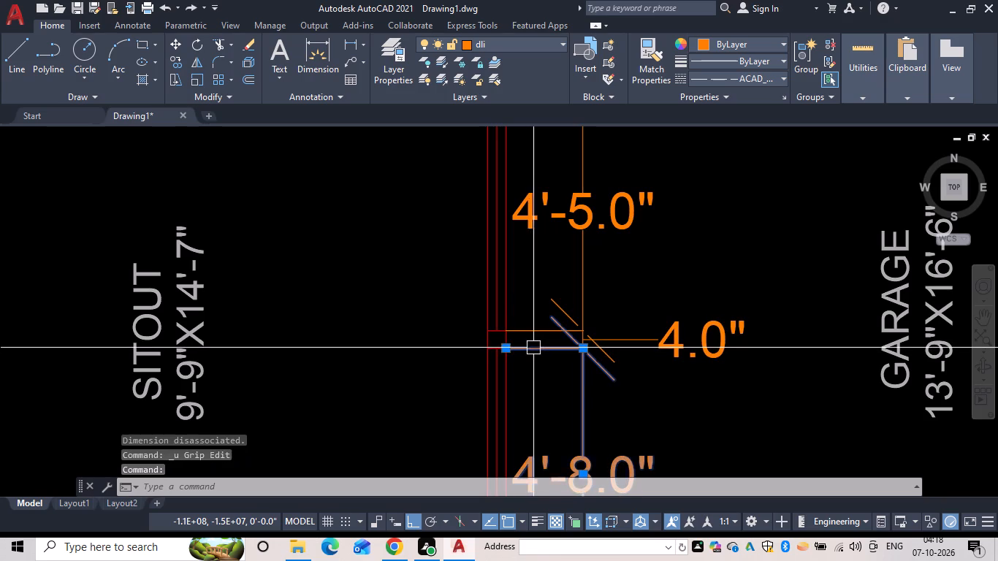
pyautogui.moveTo(506, 348); pyautogui.dragTo(517, 348)
pyautogui.click(585, 349)
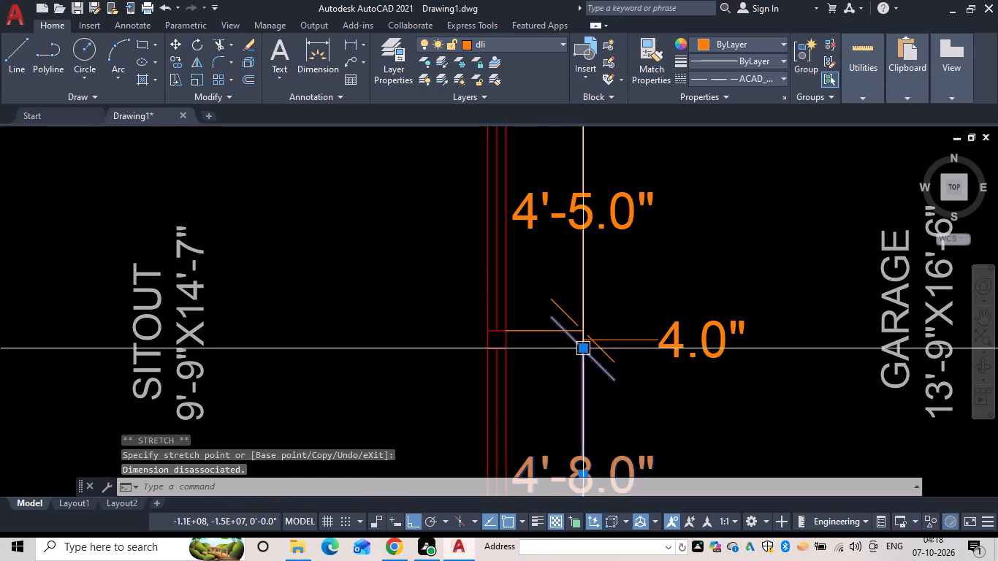
pyautogui.click(534, 327)
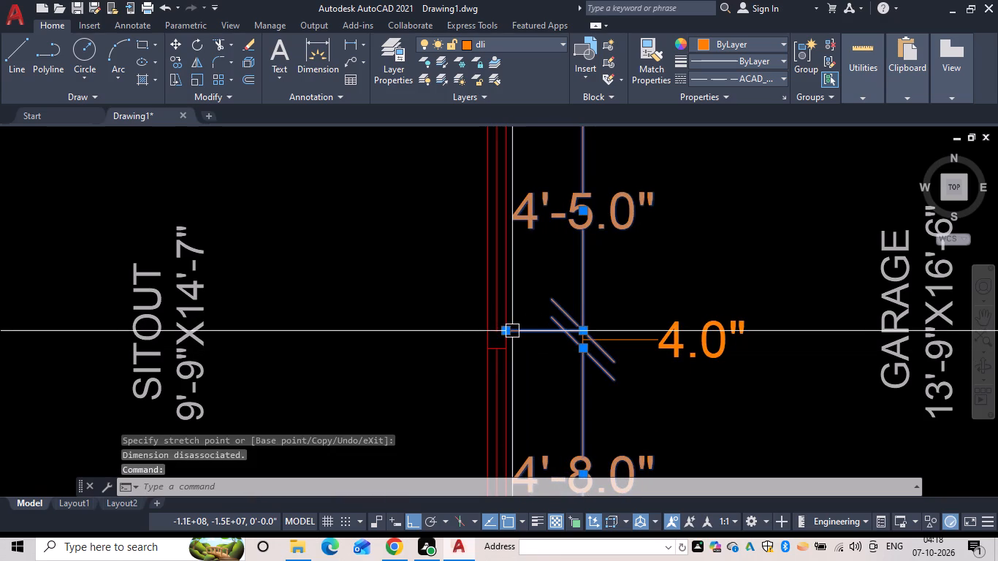
pyautogui.click(509, 330)
pyautogui.click(581, 329)
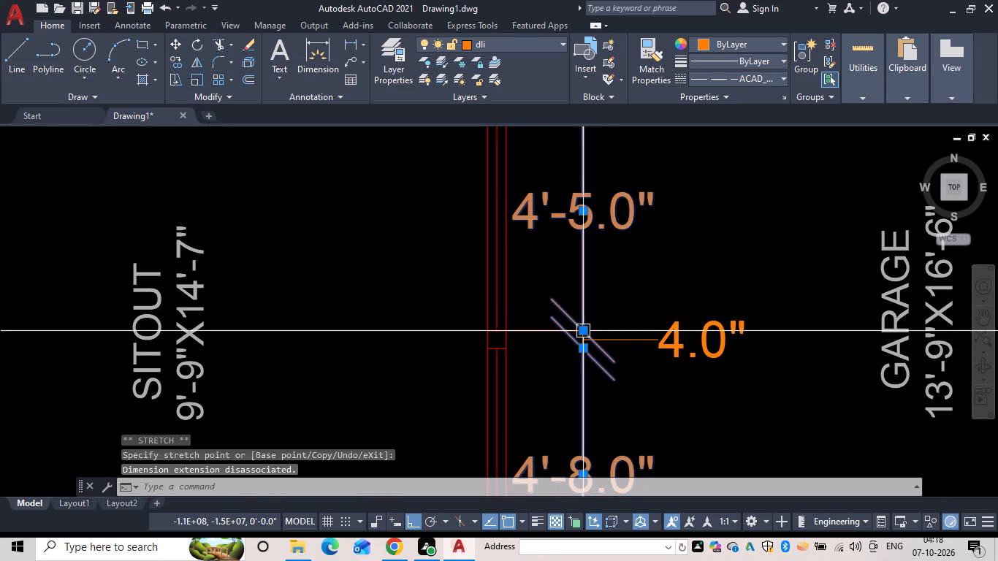
pyautogui.press('Escape')
pyautogui.click(535, 330)
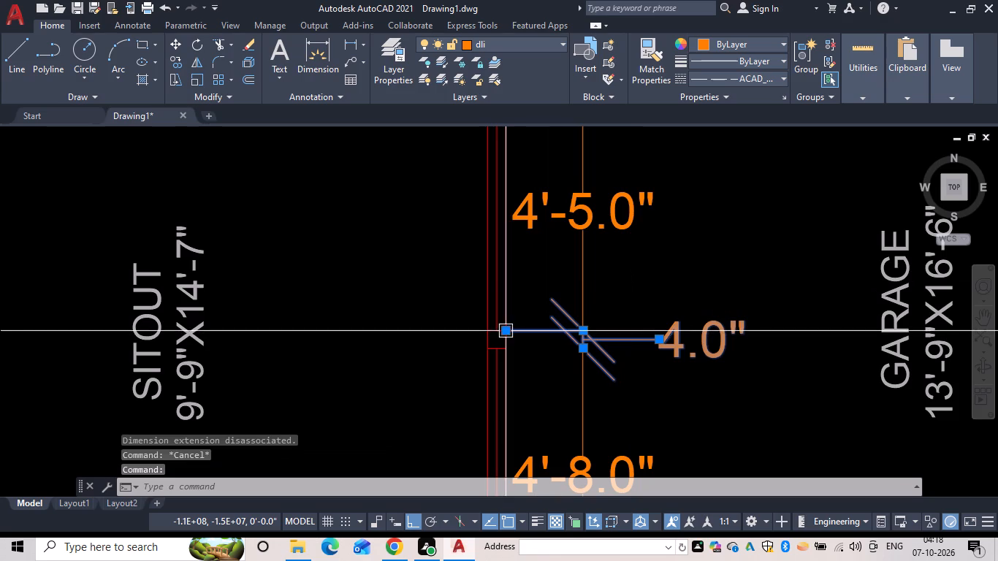
pyautogui.click(507, 333)
pyautogui.click(582, 329)
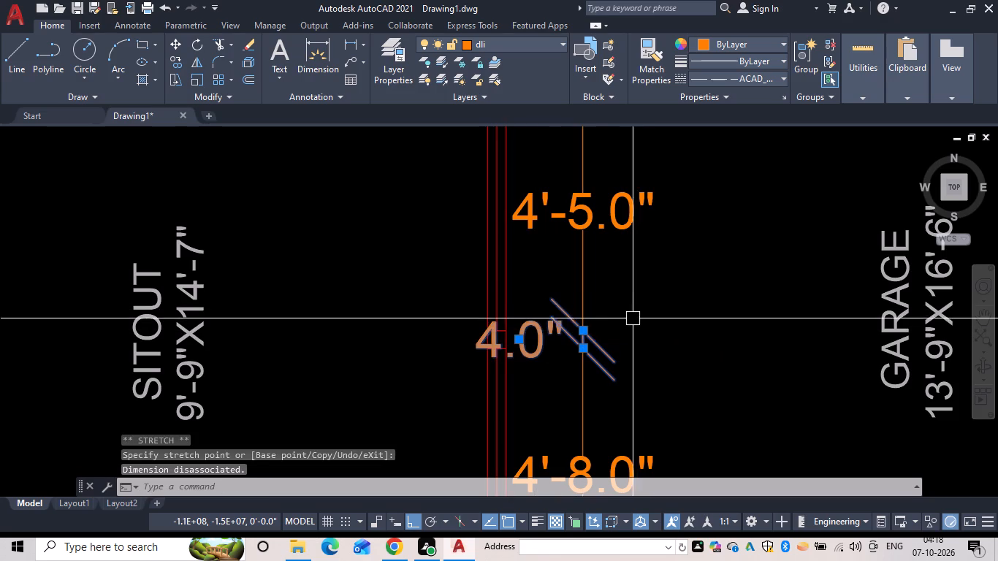
pyautogui.press('Escape')
# Collapse both extension lines of the sitout's north corner pillar dimension by stretching their origins onto the dimension line.
pyautogui.scroll(-1, 636, 321)
pyautogui.moveTo(636, 321); pyautogui.dragTo(513, 380, button='middle')
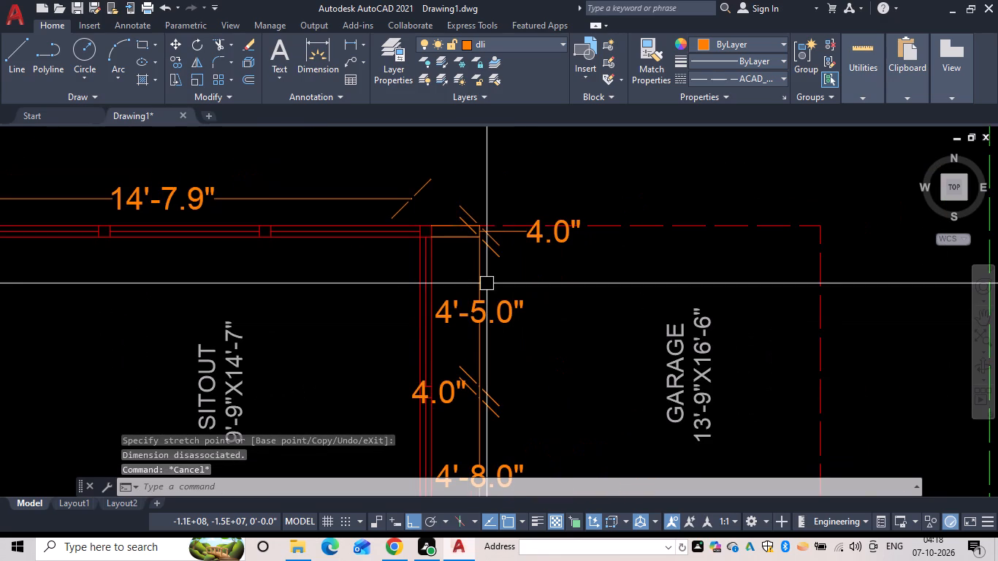
pyautogui.click(460, 237)
pyautogui.moveTo(435, 236); pyautogui.dragTo(473, 237)
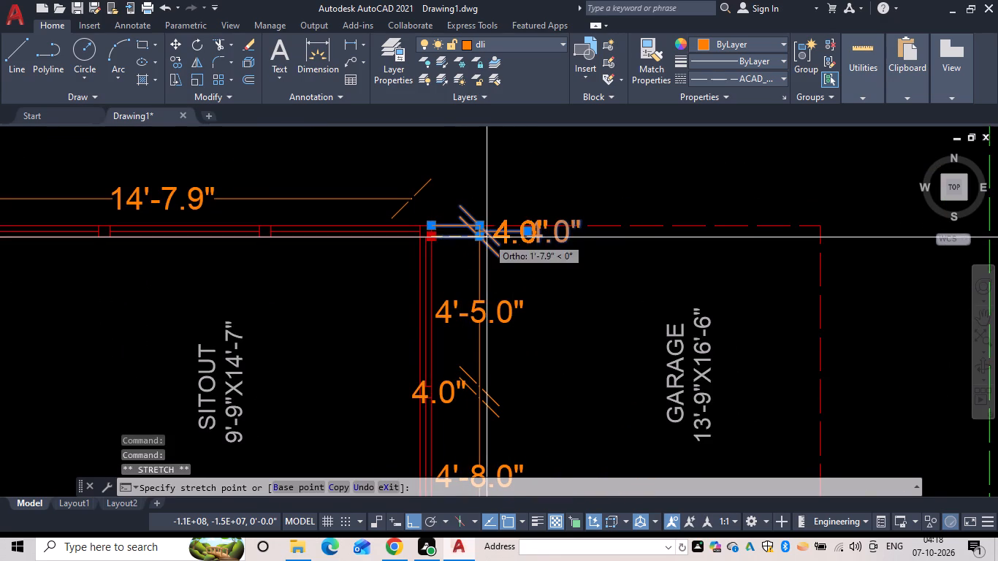
pyautogui.click(481, 236)
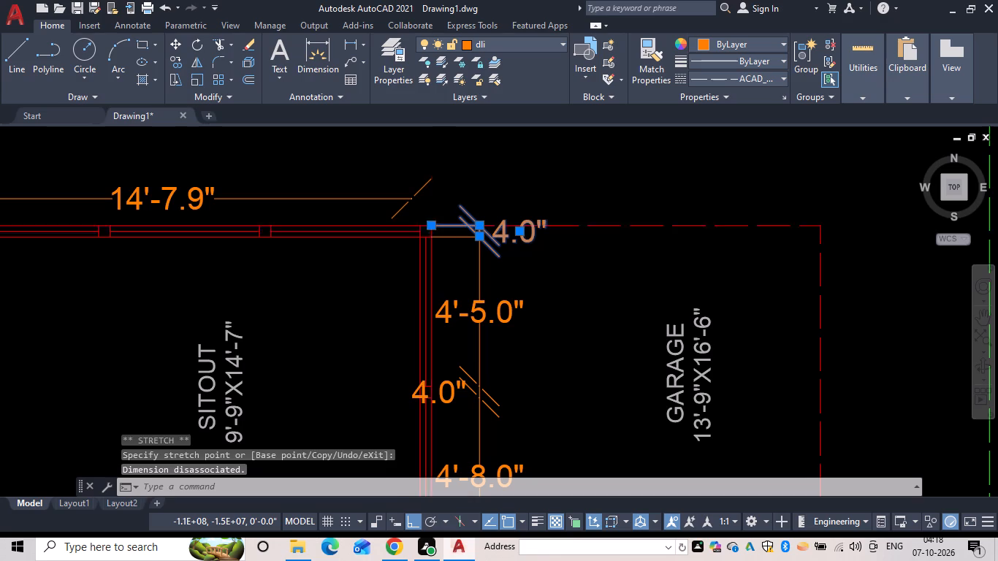
pyautogui.click(433, 225)
pyautogui.click(482, 225)
pyautogui.press('Escape')
# Add a horizontal linear dimension across the garage from the sitout's east wall to the inner face of the east boundary.
pyautogui.scroll(-3, 569, 301)
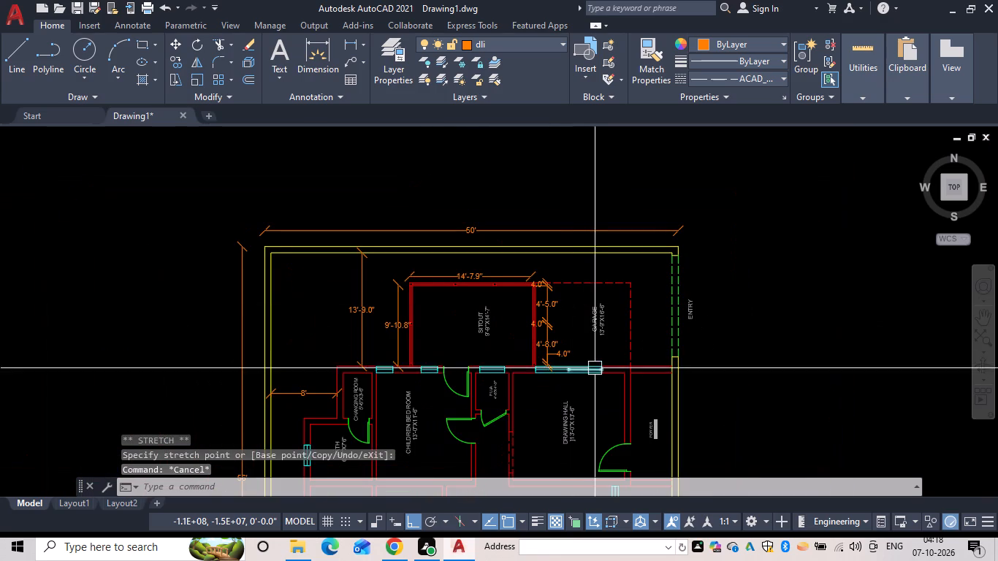
pyautogui.middleClick(595, 368)
pyautogui.press('Escape')
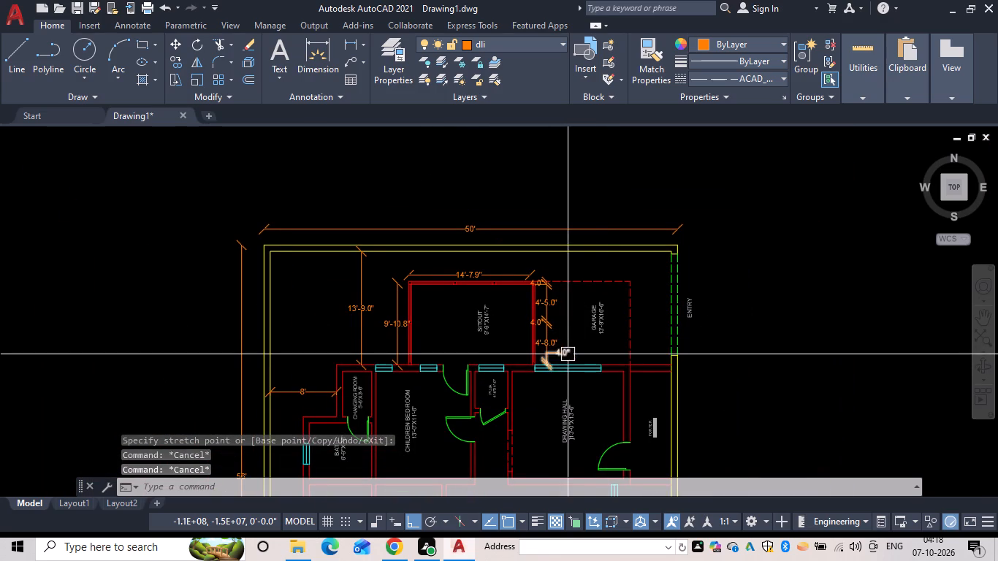
pyautogui.moveTo(597, 349); pyautogui.dragTo(587, 298, button='middle')
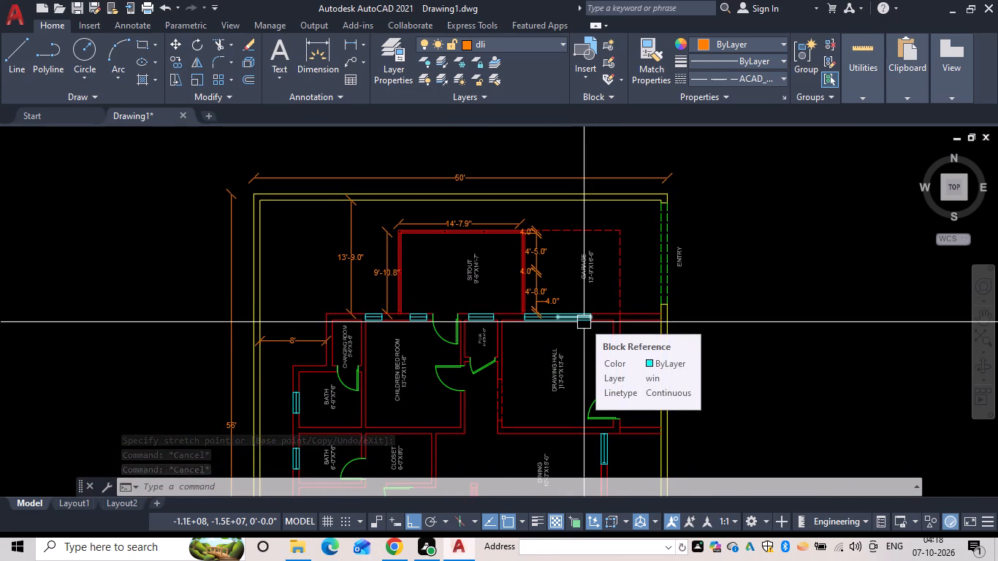
pyautogui.scroll(1, 590, 305)
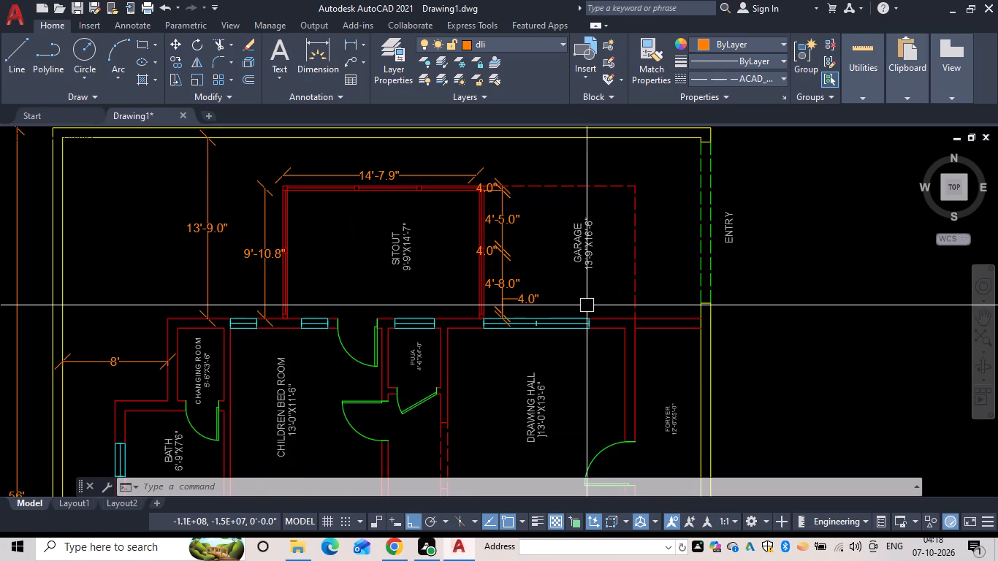
pyautogui.press('Escape')
pyautogui.write('DLI')
pyautogui.press('space')
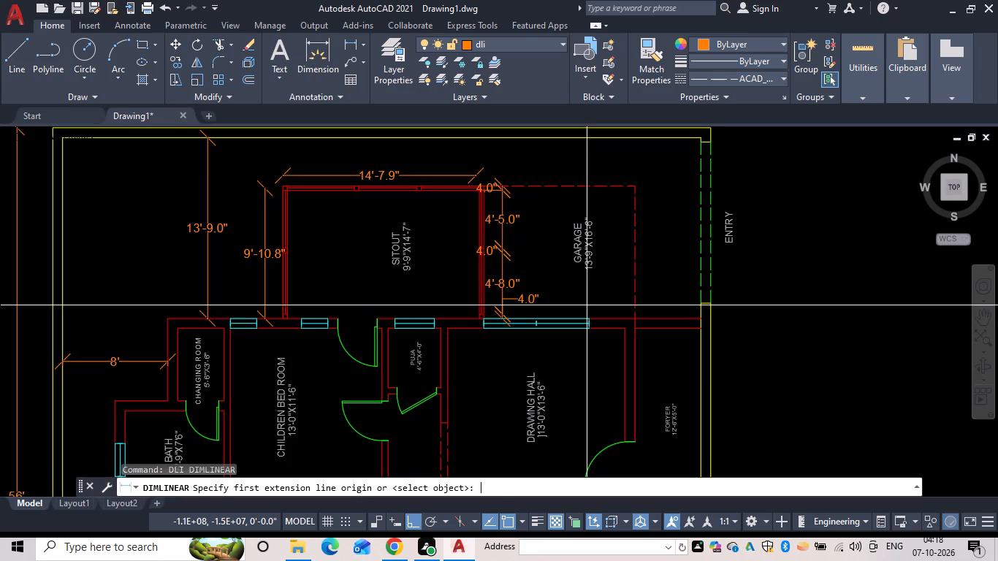
pyautogui.scroll(2, 525, 291)
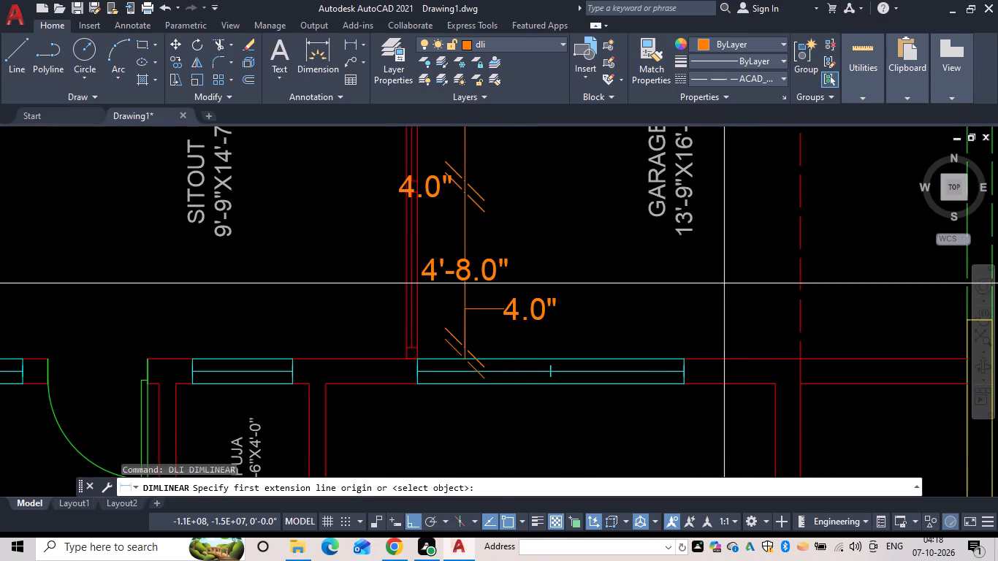
pyautogui.moveTo(418, 291); pyautogui.dragTo(475, 291)
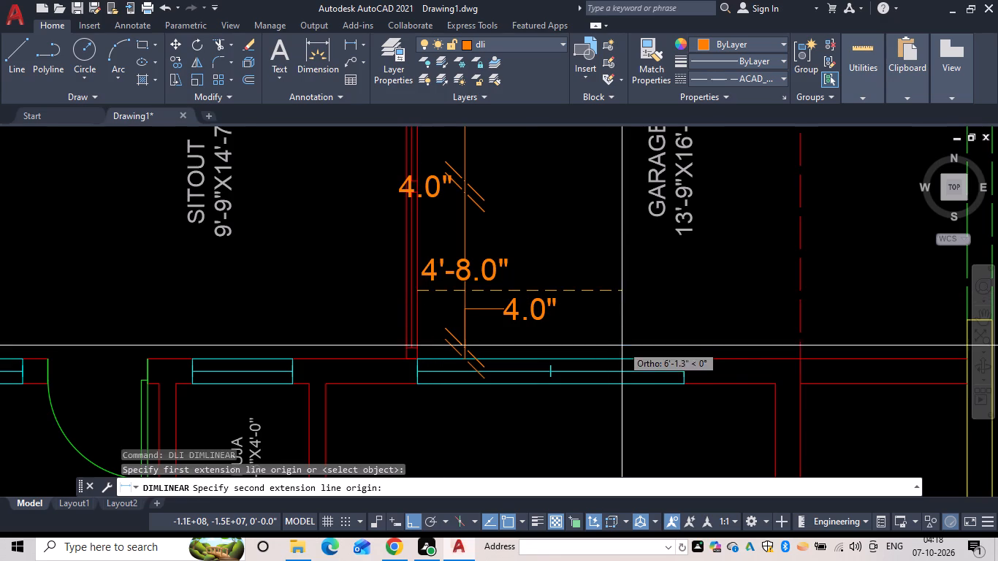
pyautogui.scroll(-2, 655, 327)
pyautogui.moveTo(652, 326); pyautogui.dragTo(353, 326, button='middle')
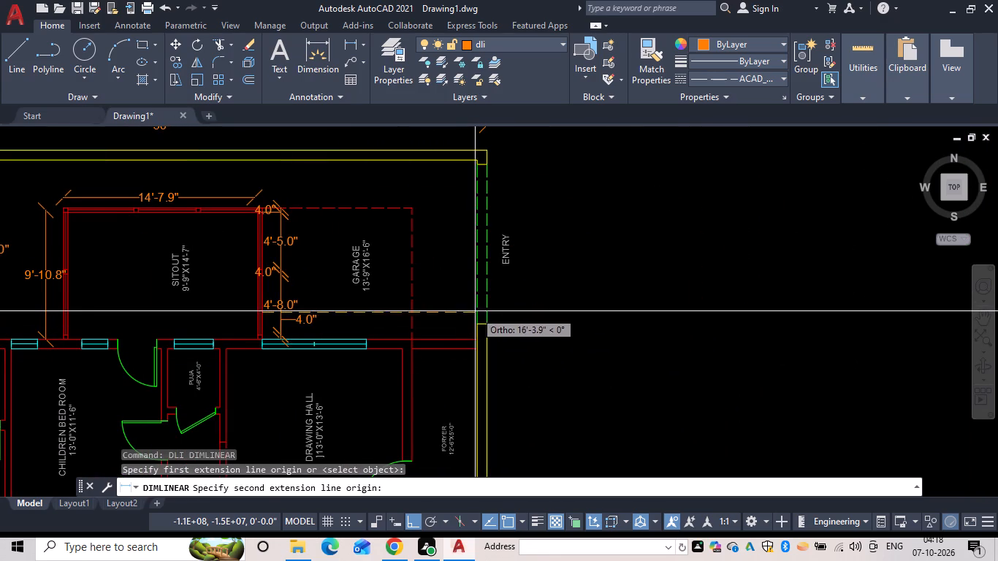
pyautogui.click(476, 312)
pyautogui.click(476, 311)
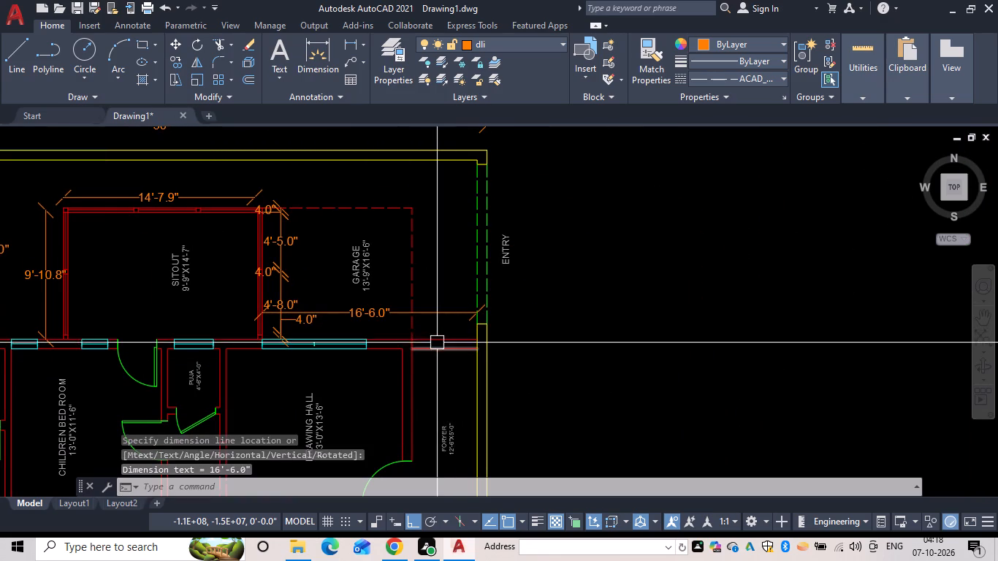
# Dimension vertically from the garage's south wall to the inner face of the north boundary, just east of the garage outline.
pyautogui.press('space')
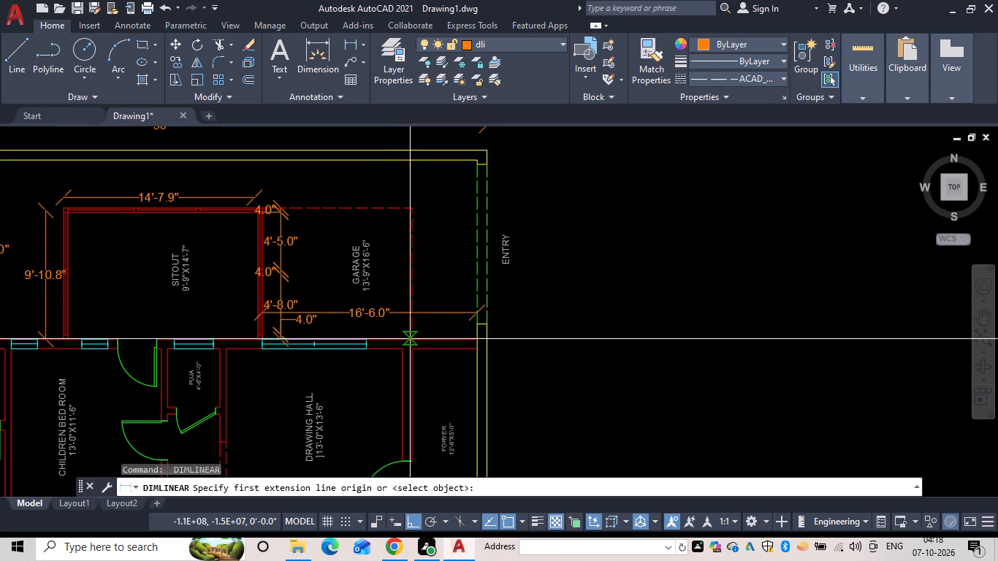
pyautogui.moveTo(413, 338); pyautogui.dragTo(414, 322)
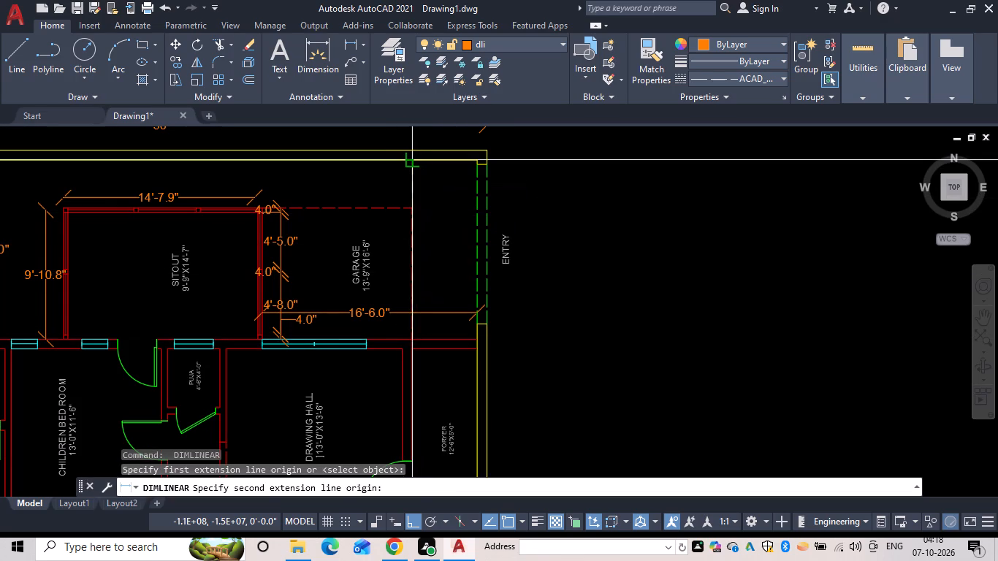
pyautogui.click(410, 157)
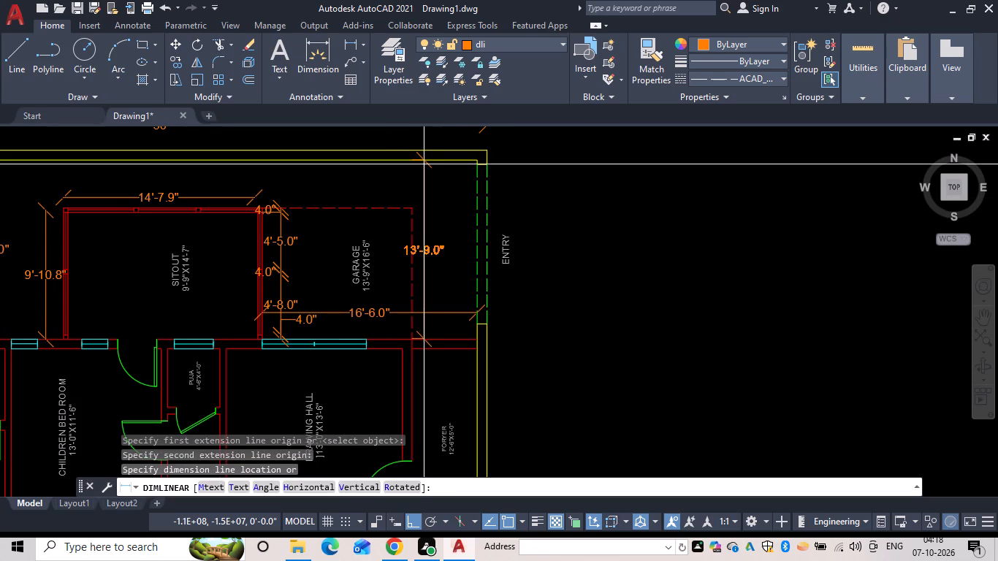
pyautogui.click(424, 164)
pyautogui.moveTo(430, 308); pyautogui.dragTo(452, 294, button='middle')
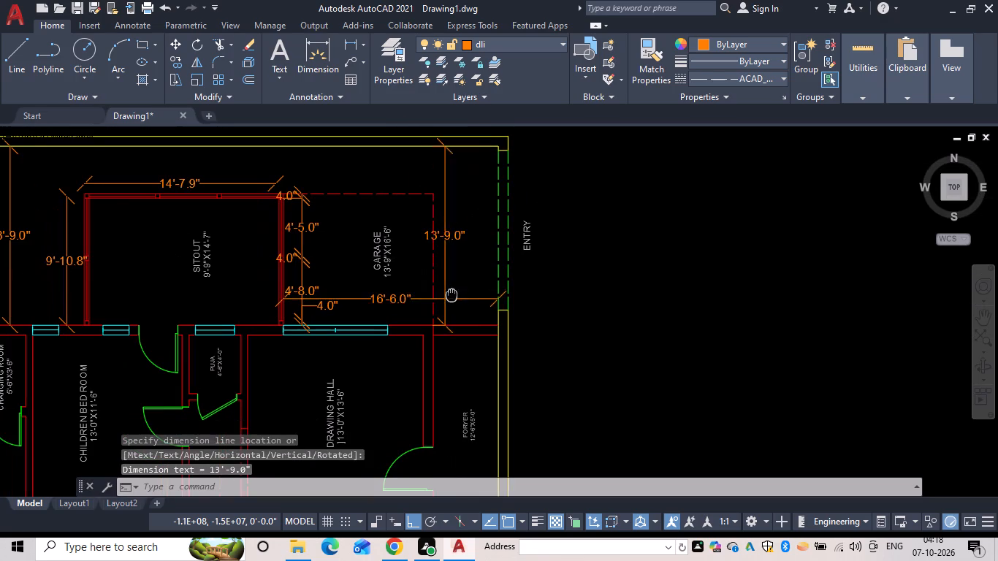
pyautogui.moveTo(452, 294); pyautogui.dragTo(452, 294, button='middle')
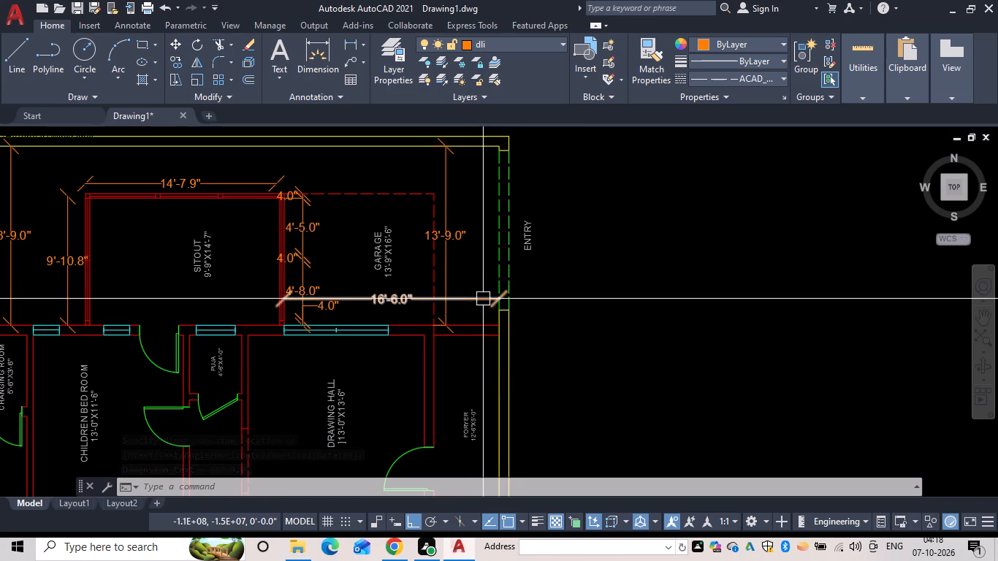
# Dimension the foyer's width from the drawing hall's east wall to the east boundary, near the foyer's north end.
pyautogui.moveTo(468, 355); pyautogui.dragTo(497, 289, button='middle')
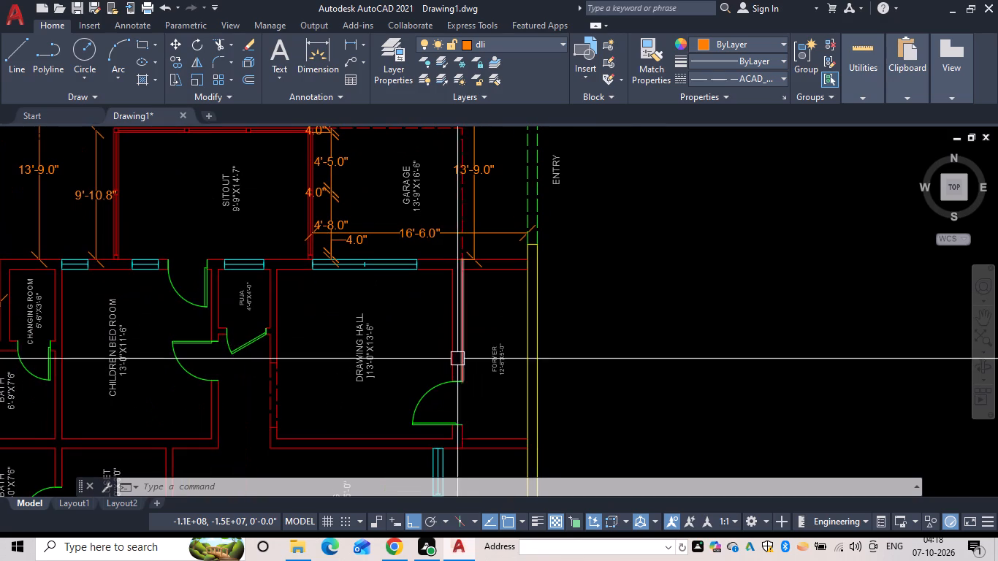
pyautogui.press('Escape')
pyautogui.press('d')
pyautogui.write('LI')
pyautogui.press('space')
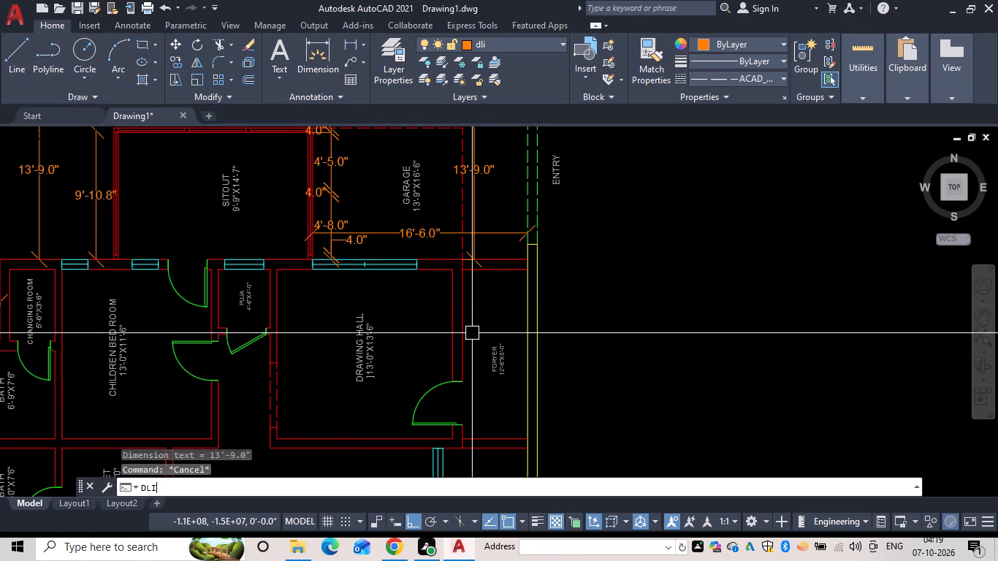
pyautogui.scroll(2, 472, 285)
pyautogui.click(443, 262)
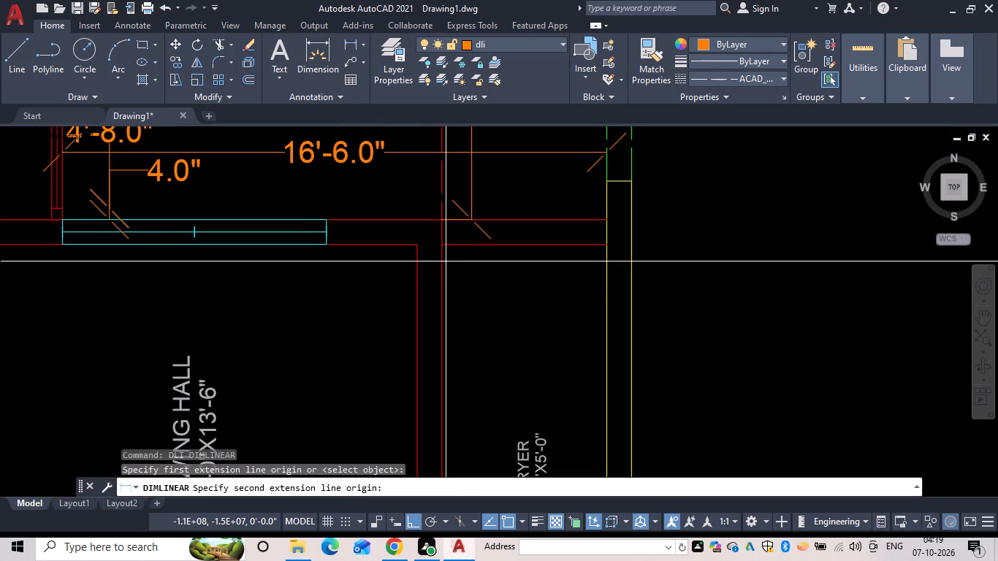
pyautogui.click(606, 262)
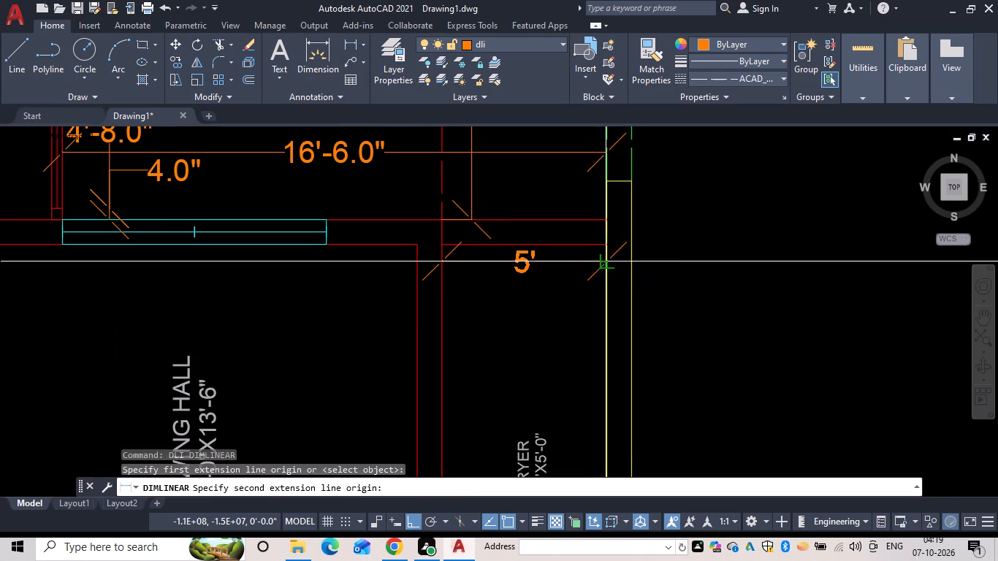
pyautogui.click(596, 274)
# Dimension the foyer's length between its south and north walls, placing the dimension line alongside the east boundary.
pyautogui.moveTo(553, 318); pyautogui.dragTo(553, 230, button='middle')
pyautogui.scroll(-2, 558, 332)
pyautogui.moveTo(556, 332); pyautogui.dragTo(544, 272, button='middle')
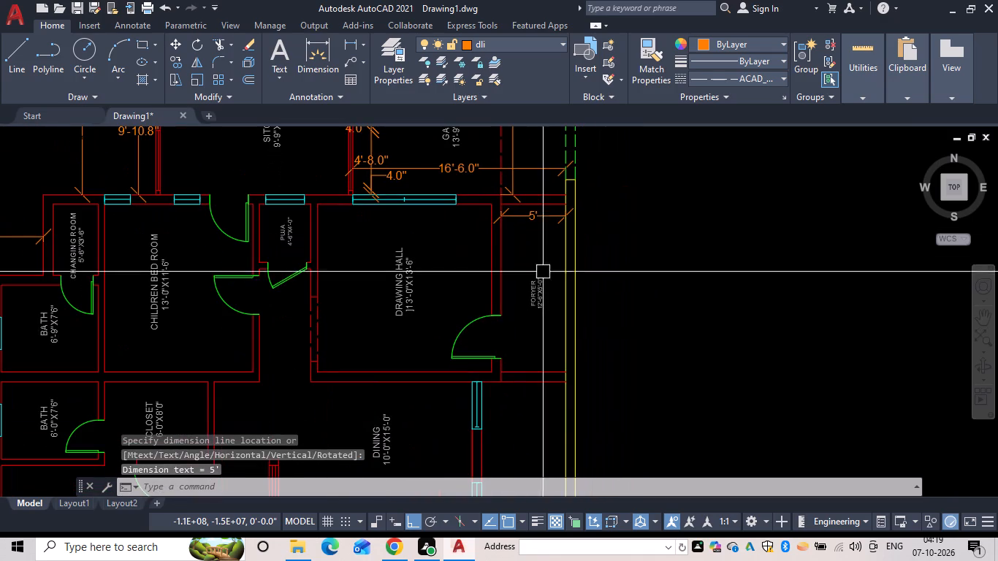
pyautogui.press('space')
pyautogui.moveTo(559, 372); pyautogui.dragTo(557, 359)
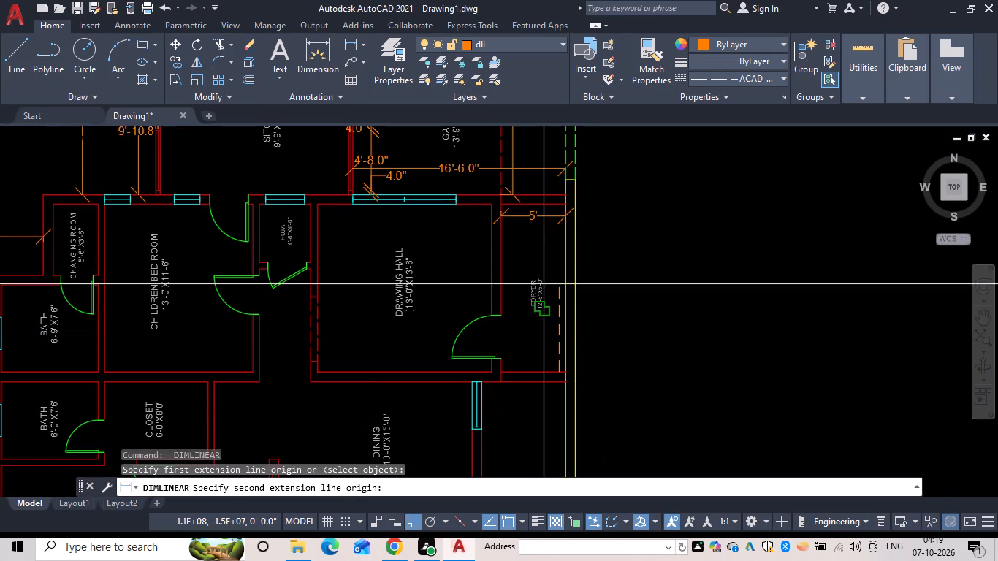
pyautogui.click(559, 205)
pyautogui.click(552, 207)
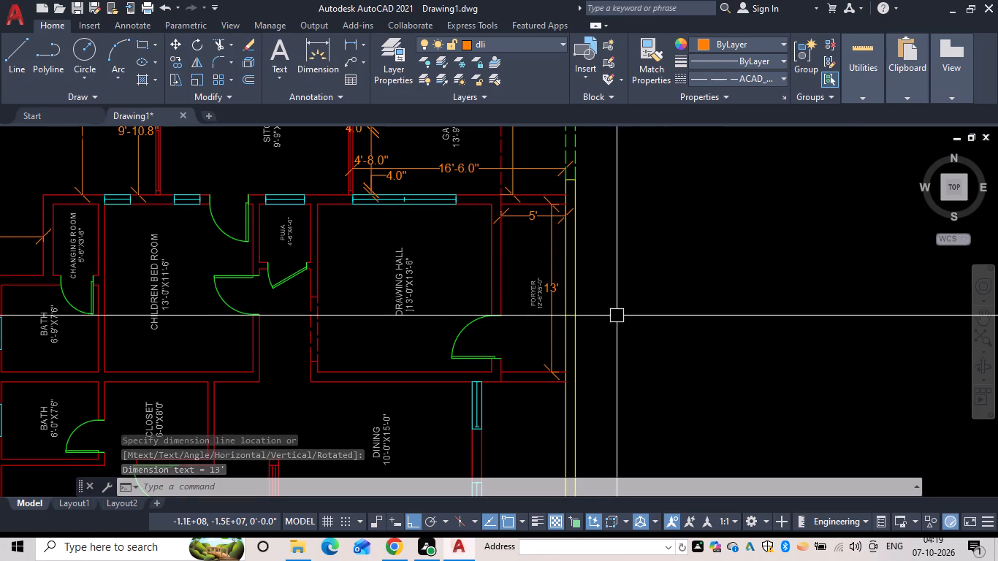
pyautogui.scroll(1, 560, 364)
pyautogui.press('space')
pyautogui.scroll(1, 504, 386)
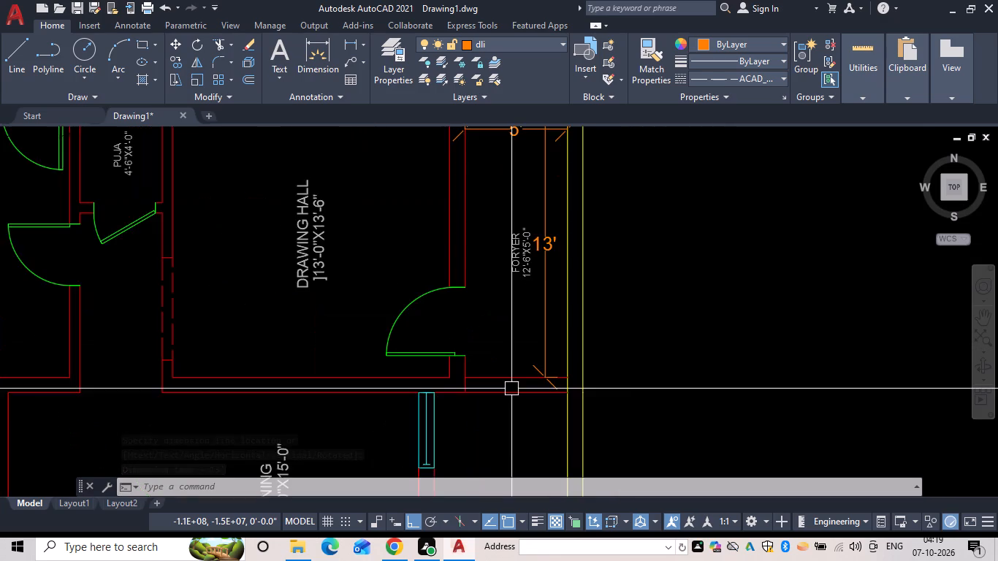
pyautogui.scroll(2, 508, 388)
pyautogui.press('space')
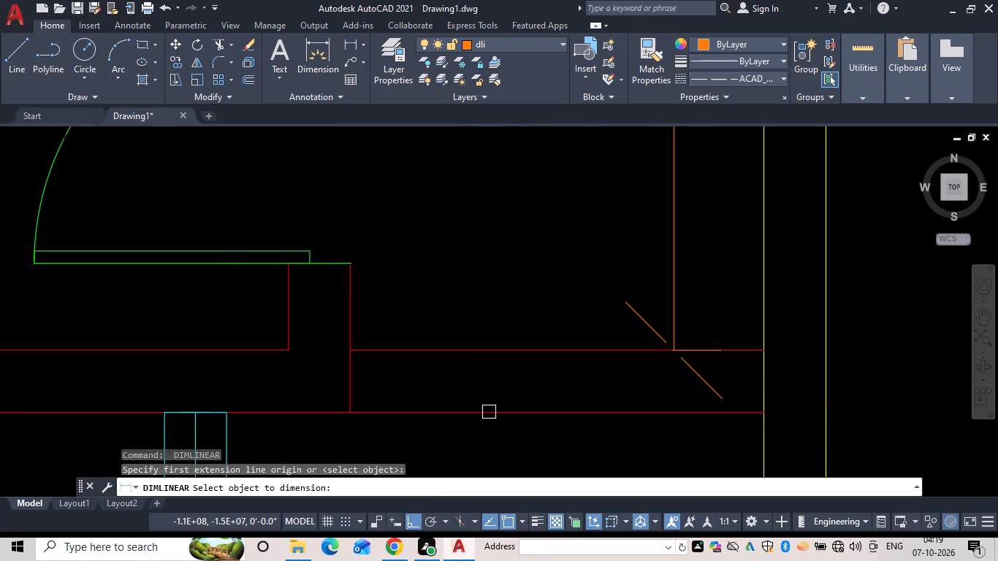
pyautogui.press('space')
# Dimension vertically from the outer face of the foyer's south wall to the inner face of the south boundary.
pyautogui.press('space')
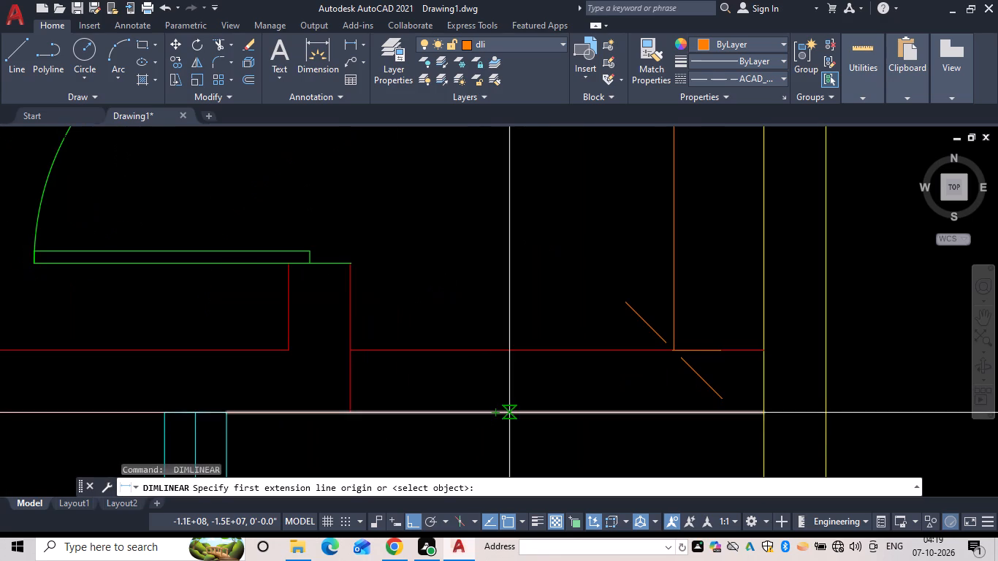
pyautogui.scroll(-2, 549, 416)
pyautogui.moveTo(559, 421); pyautogui.dragTo(562, 331, button='middle')
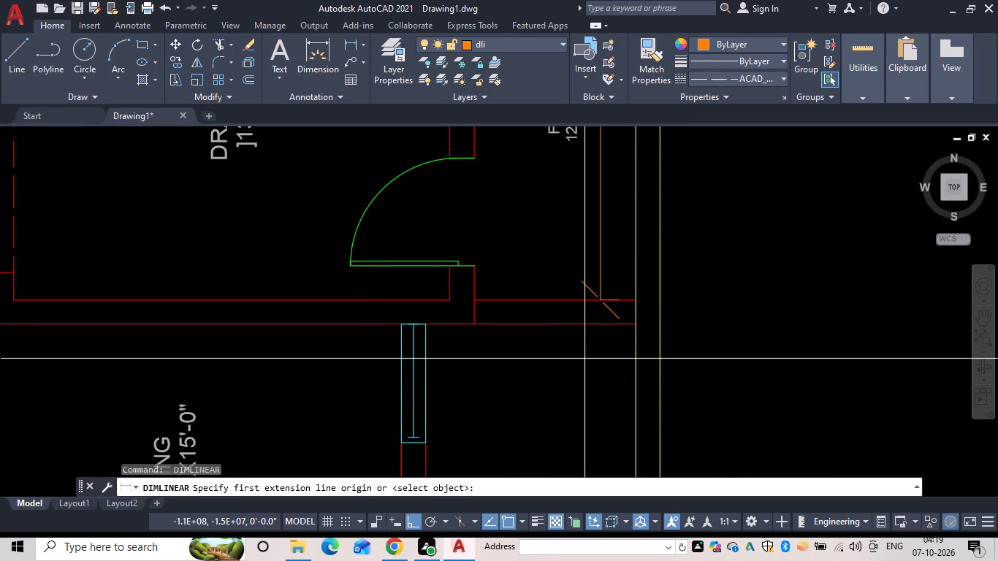
pyautogui.moveTo(579, 356); pyautogui.dragTo(565, 227, button='middle')
pyautogui.click(573, 196)
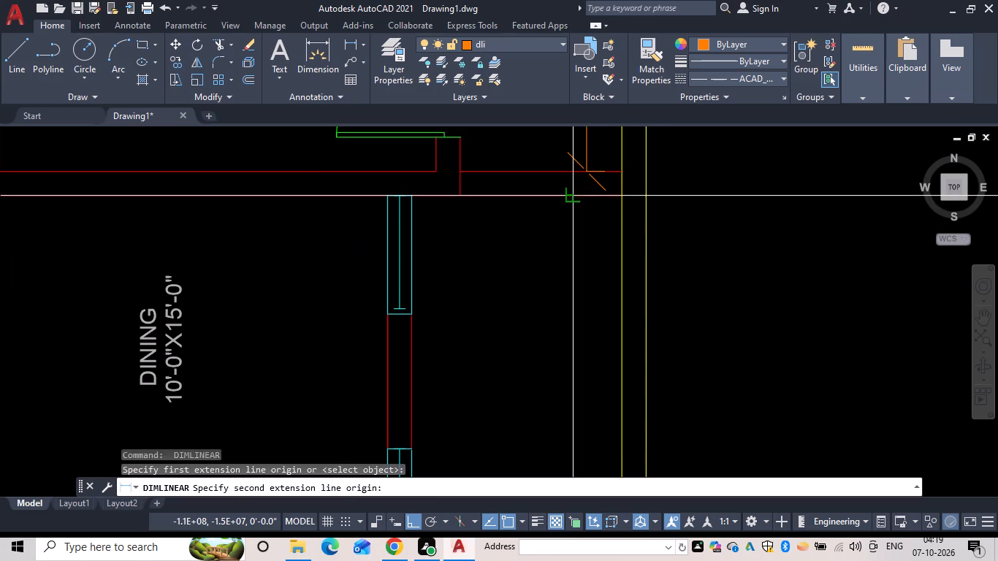
pyautogui.scroll(-3, 577, 335)
pyautogui.moveTo(573, 335); pyautogui.dragTo(564, 193, button='middle')
pyautogui.scroll(1, 561, 339)
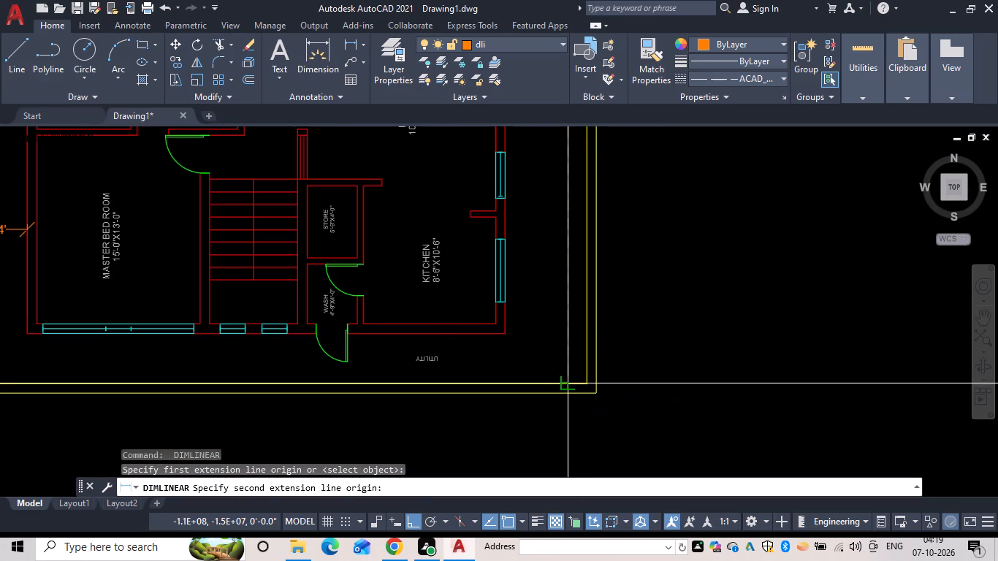
pyautogui.click(567, 384)
pyautogui.click(556, 383)
# Dimension the east setback from the inner face of the east boundary to the dining room's outer wall.
pyautogui.moveTo(580, 375); pyautogui.dragTo(595, 446, button='middle')
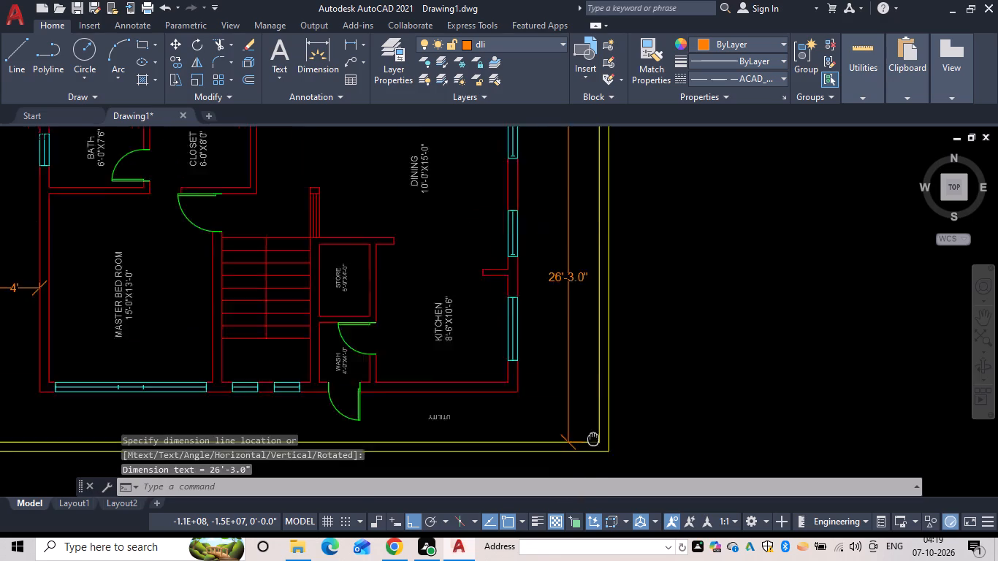
pyautogui.moveTo(595, 446); pyautogui.dragTo(609, 491, button='middle')
pyautogui.press('space')
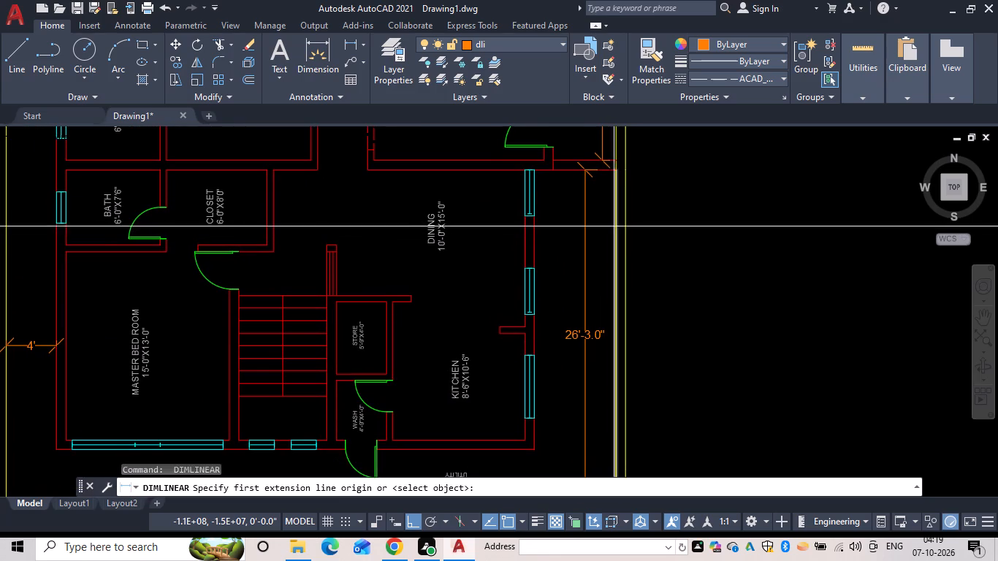
pyautogui.moveTo(615, 224); pyautogui.dragTo(602, 226)
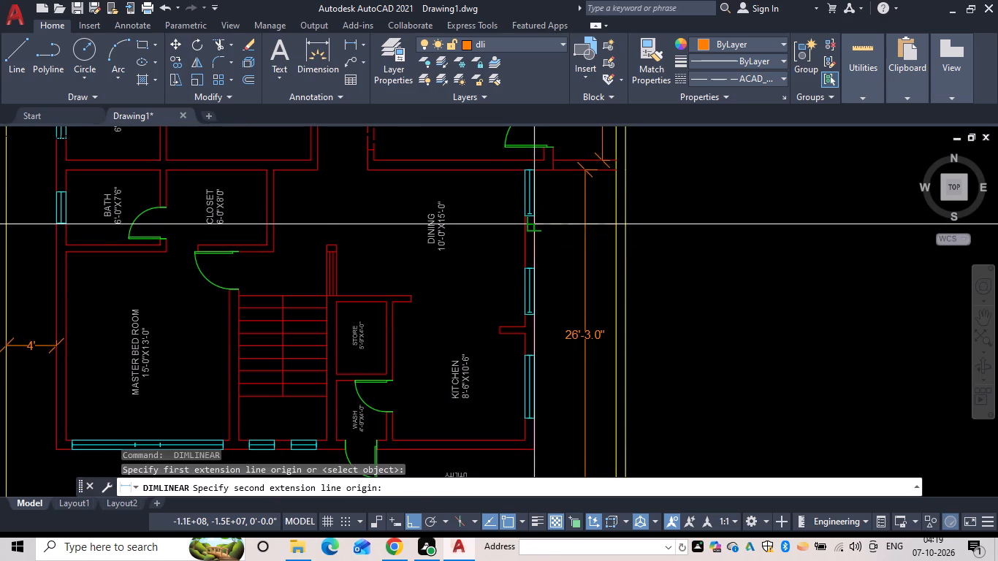
pyautogui.click(534, 224)
pyautogui.click(537, 237)
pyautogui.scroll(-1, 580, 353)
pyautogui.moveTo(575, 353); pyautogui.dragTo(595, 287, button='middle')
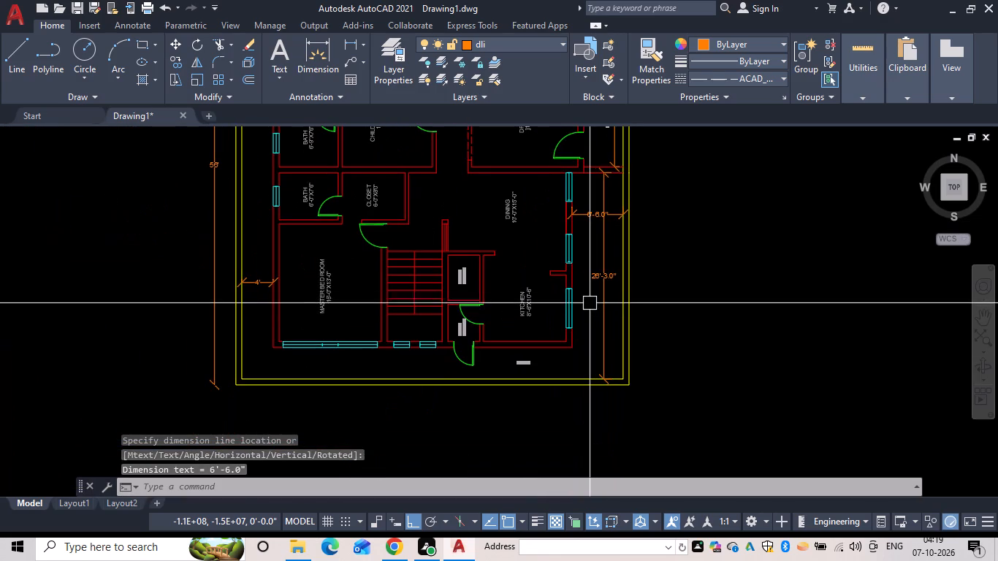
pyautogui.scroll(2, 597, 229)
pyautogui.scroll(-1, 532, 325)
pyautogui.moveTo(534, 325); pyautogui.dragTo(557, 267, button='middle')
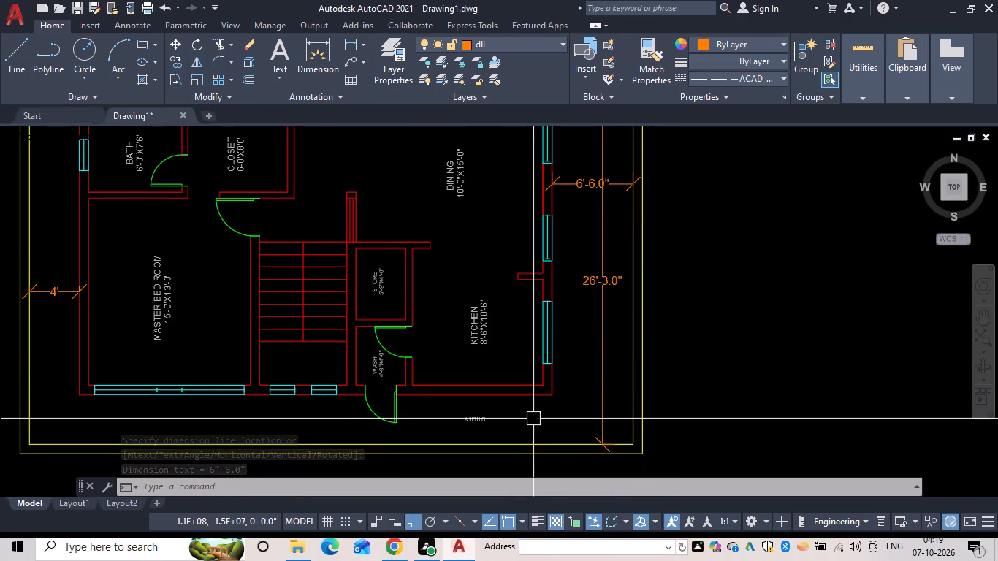
# Dimension the south setback from the inner face of the south boundary to the kitchen's outer southeast corner.
pyautogui.scroll(2, 561, 396)
pyautogui.press('space')
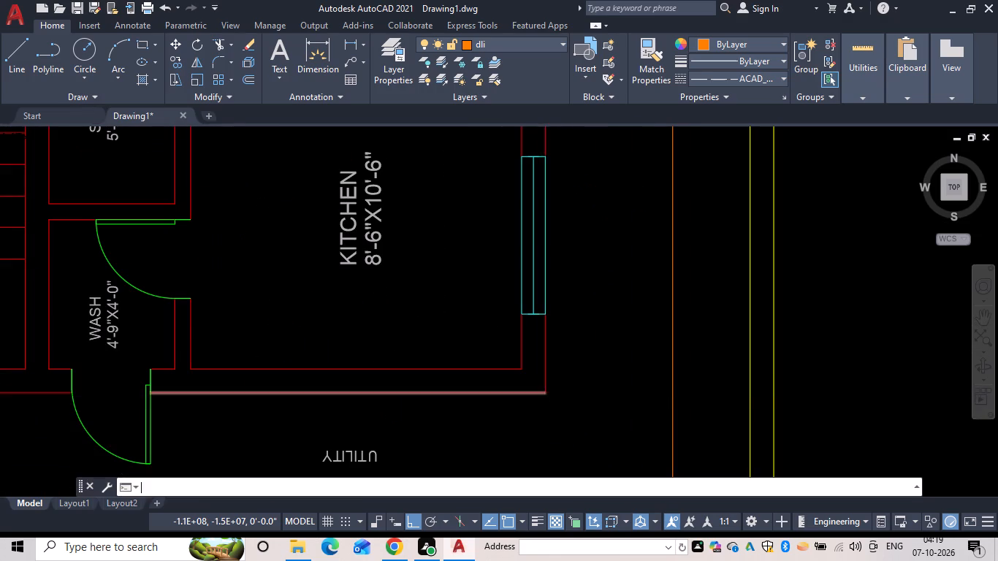
pyautogui.moveTo(544, 411); pyautogui.dragTo(535, 289, button='middle')
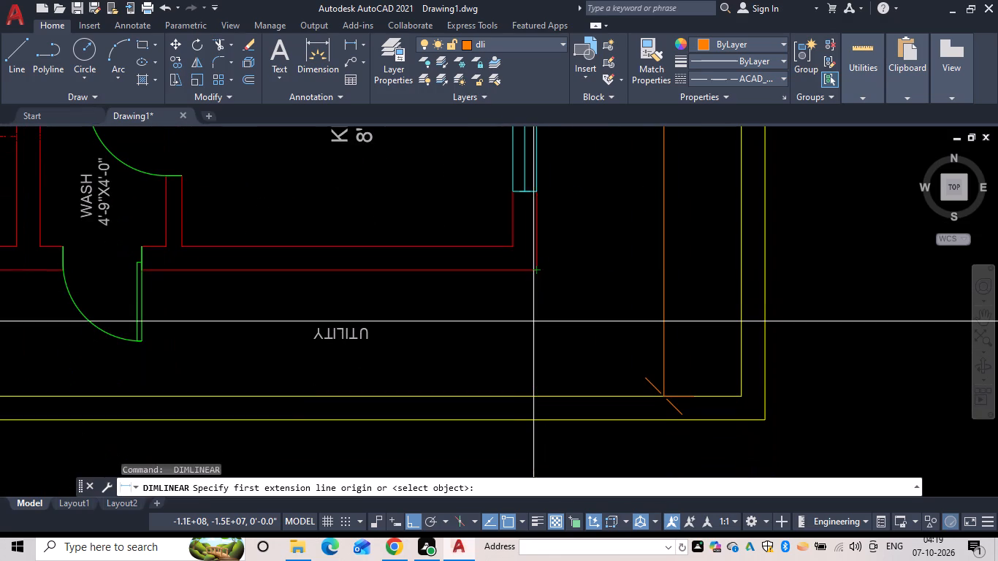
pyautogui.click(536, 397)
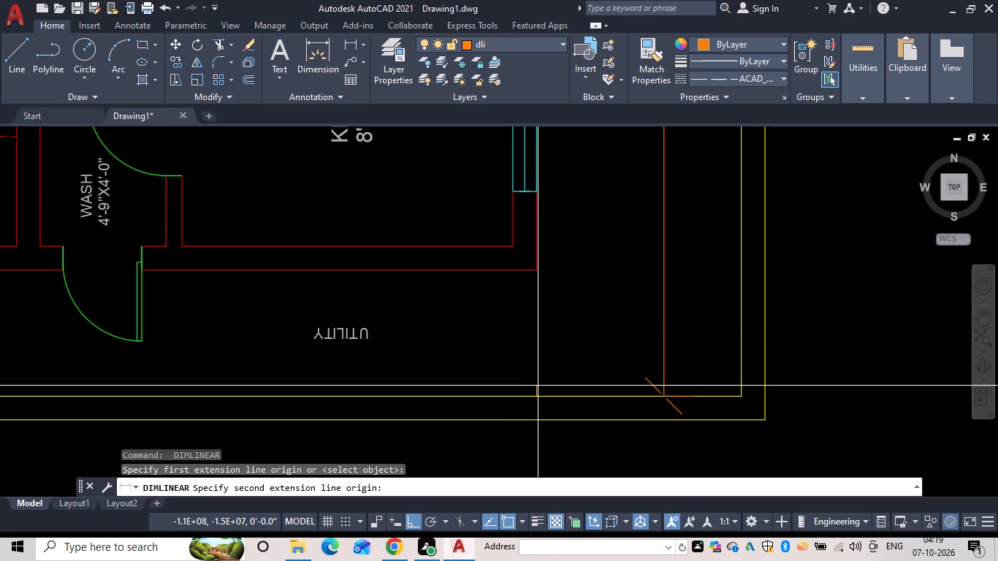
pyautogui.click(536, 270)
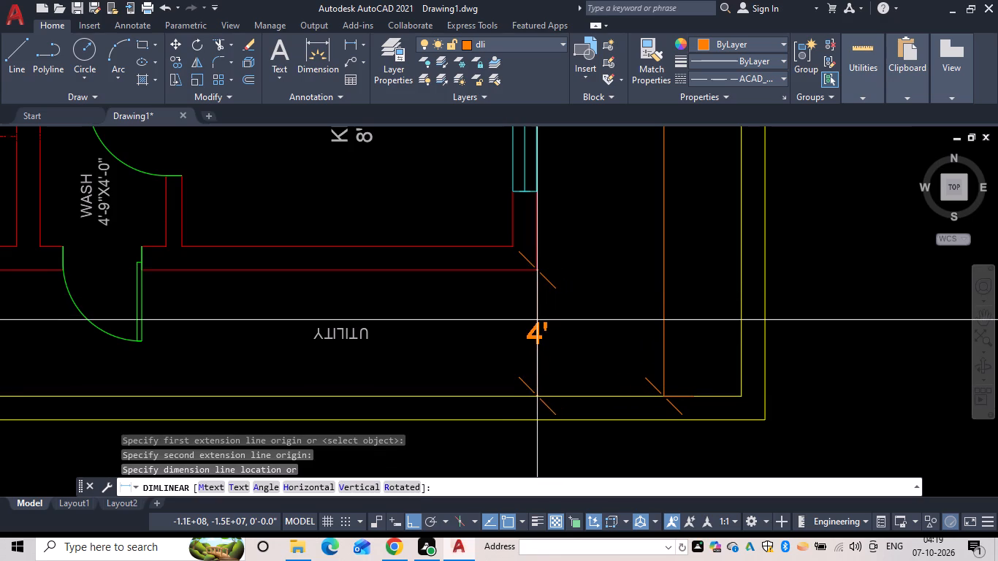
pyautogui.click(536, 321)
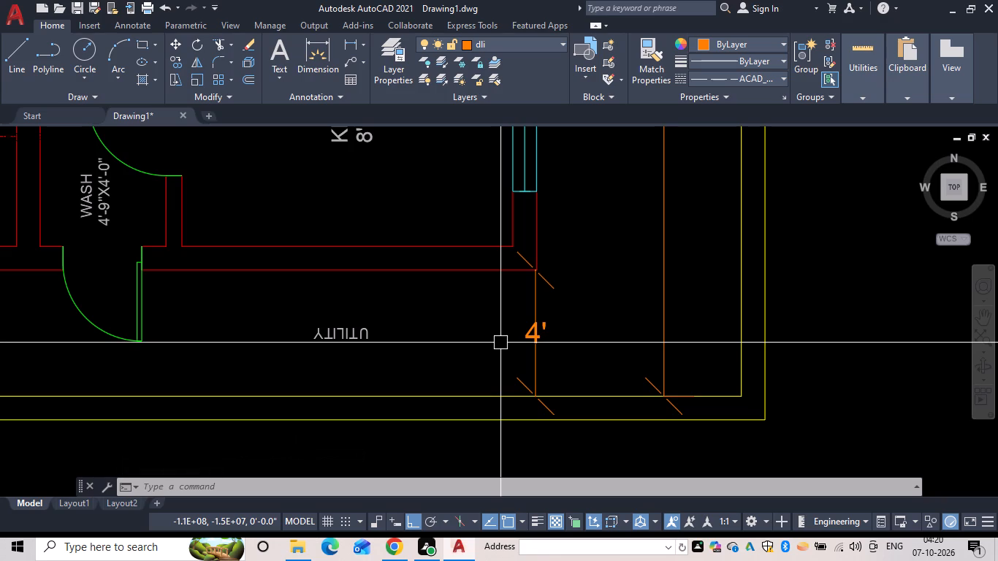
# Dimension the utility's length from the kitchen's outer southeast corner to the wash's west wall, placing the line beside the utility label.
pyautogui.moveTo(497, 310); pyautogui.dragTo(563, 302, button='middle')
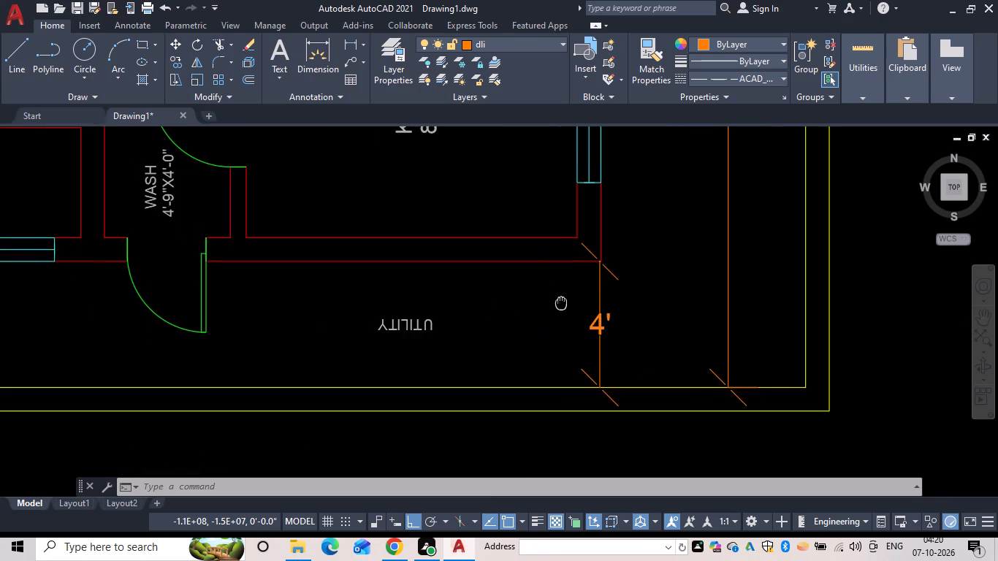
pyautogui.moveTo(563, 302); pyautogui.dragTo(568, 308, button='middle')
pyautogui.press('space')
pyautogui.moveTo(609, 268); pyautogui.dragTo(587, 280)
pyautogui.scroll(-2, 435, 310)
pyautogui.moveTo(434, 311); pyautogui.dragTo(572, 305, button='middle')
pyautogui.scroll(1, 385, 305)
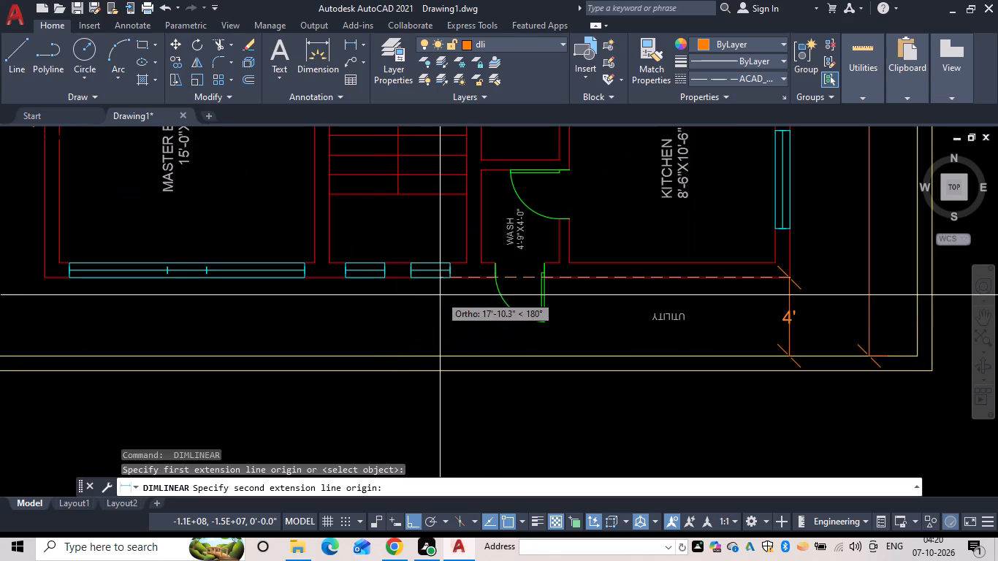
pyautogui.click(481, 263)
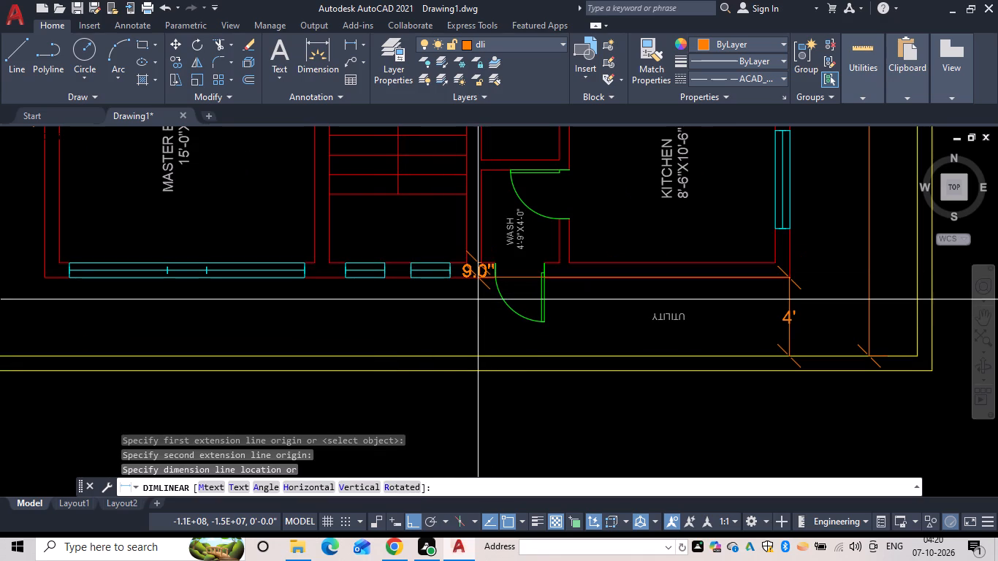
pyautogui.click(485, 331)
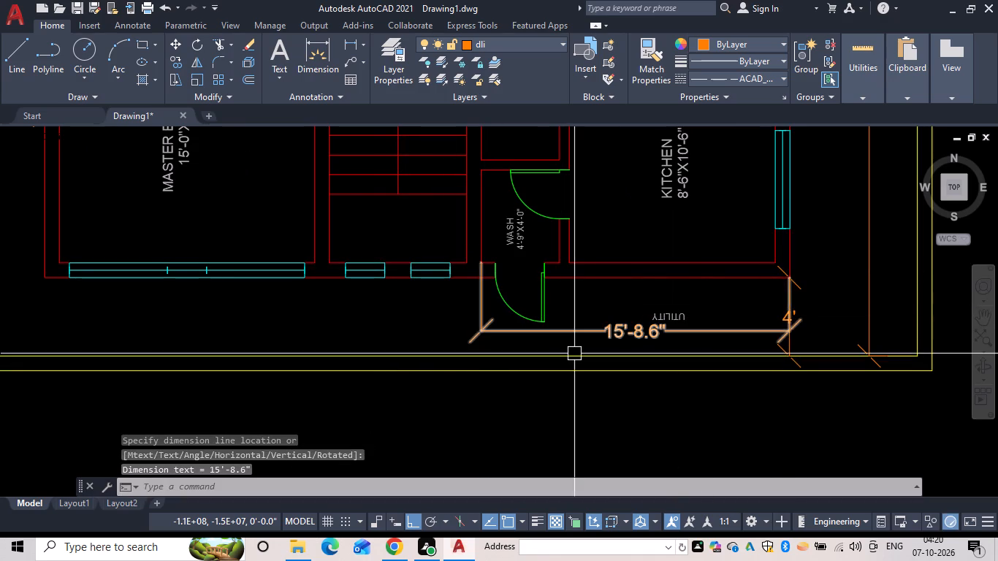
# Stretch both extension line origins of the utility dimension down to its dimension line so the extension lines collapse.
pyautogui.click(477, 309)
pyautogui.moveTo(478, 263); pyautogui.dragTo(479, 271)
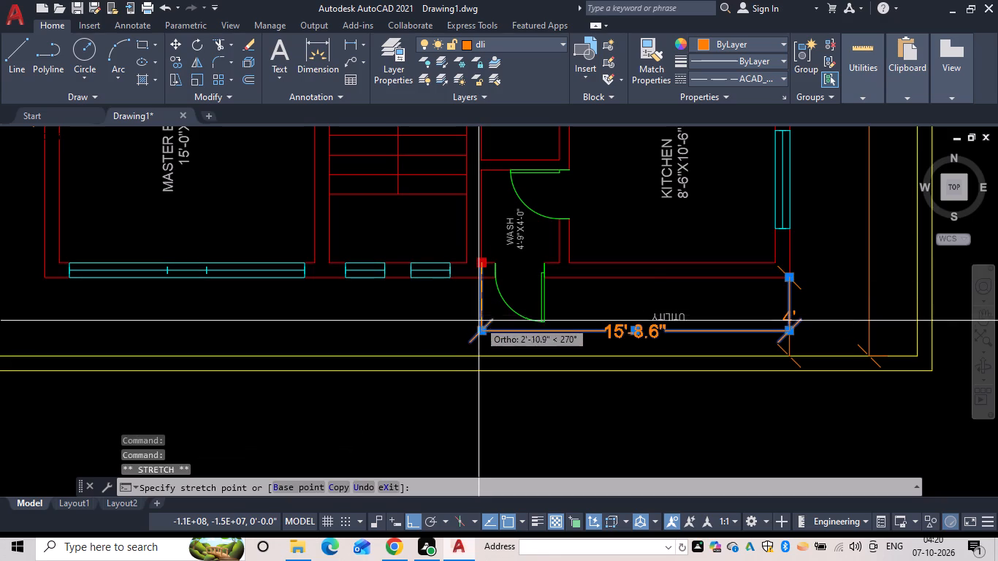
pyautogui.click(483, 335)
pyautogui.click(790, 280)
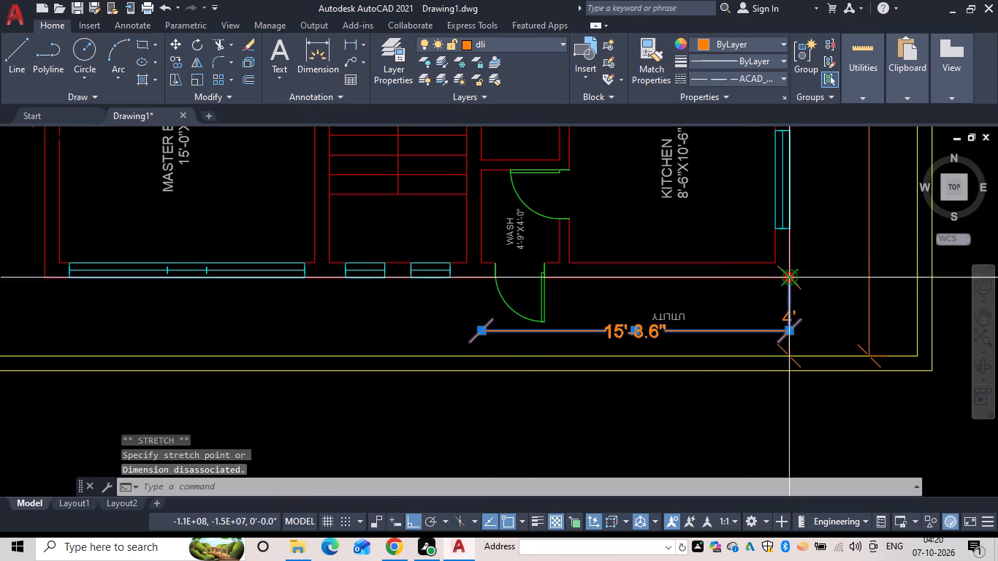
pyautogui.click(787, 331)
pyautogui.click(823, 339)
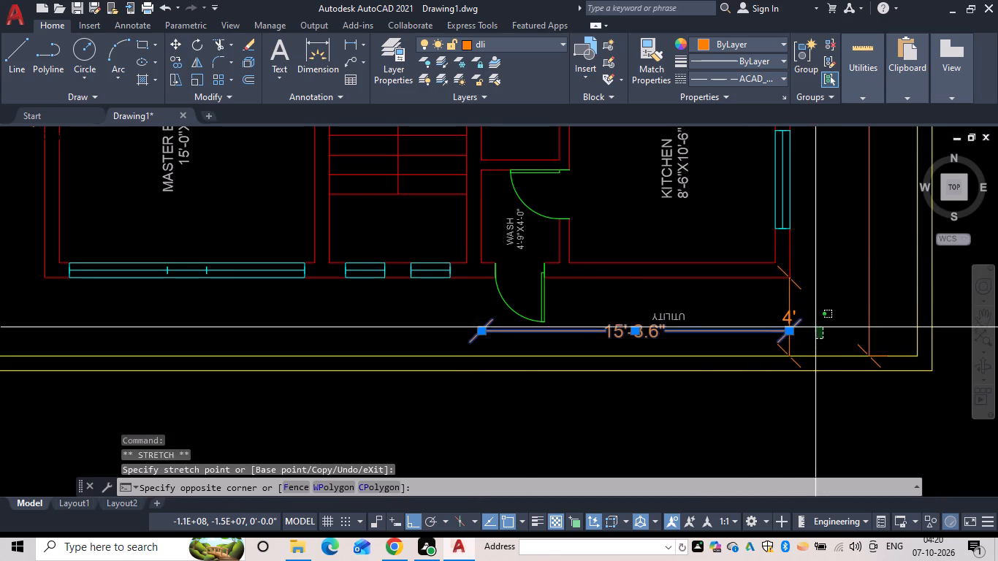
pyautogui.press('Escape')
pyautogui.press('Escape')
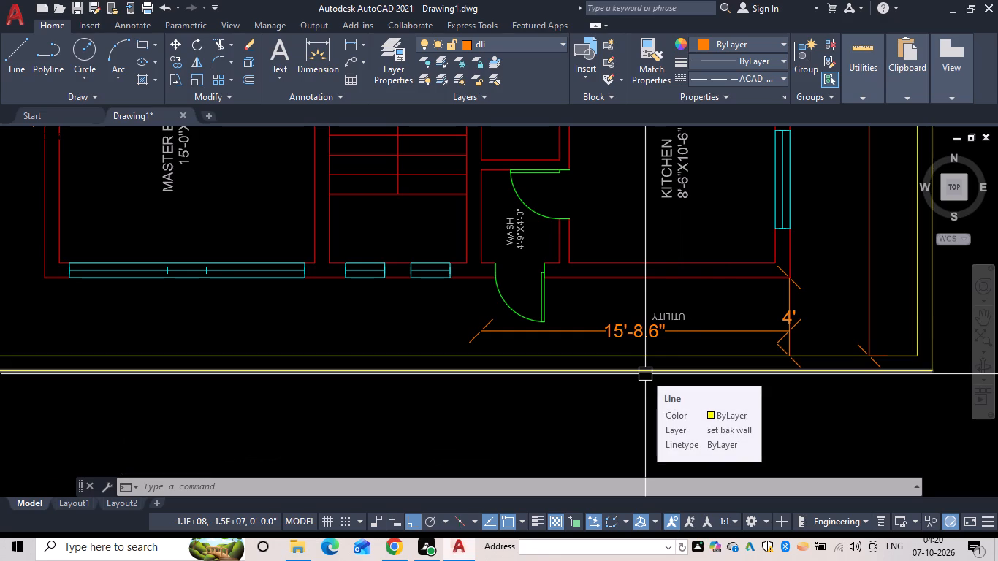
pyautogui.press('Escape')
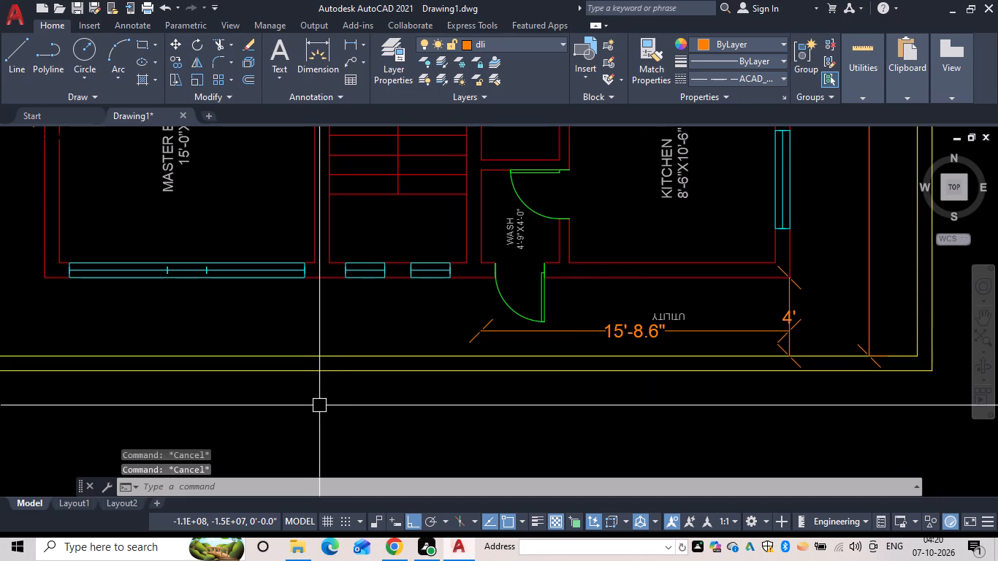
# Dimension the width of the master bedroom's south window, placing the dimension line just outside the wall.
pyautogui.press('space')
pyautogui.click(70, 275)
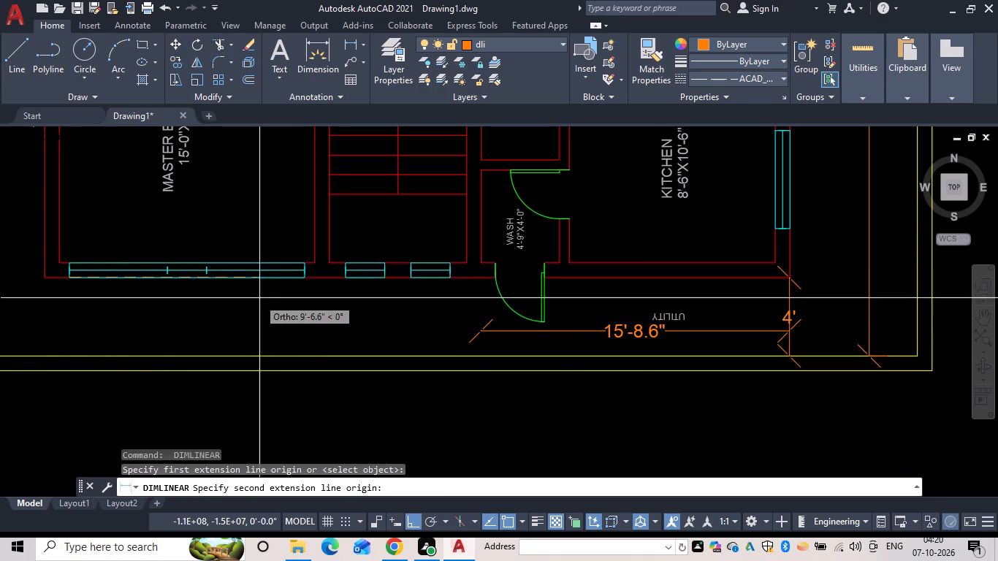
pyautogui.click(305, 276)
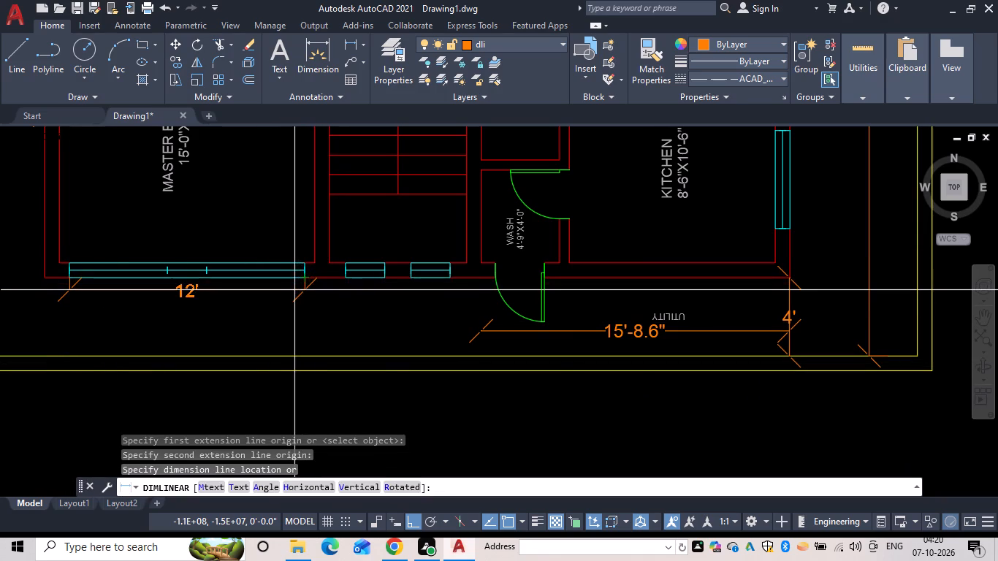
pyautogui.click(292, 295)
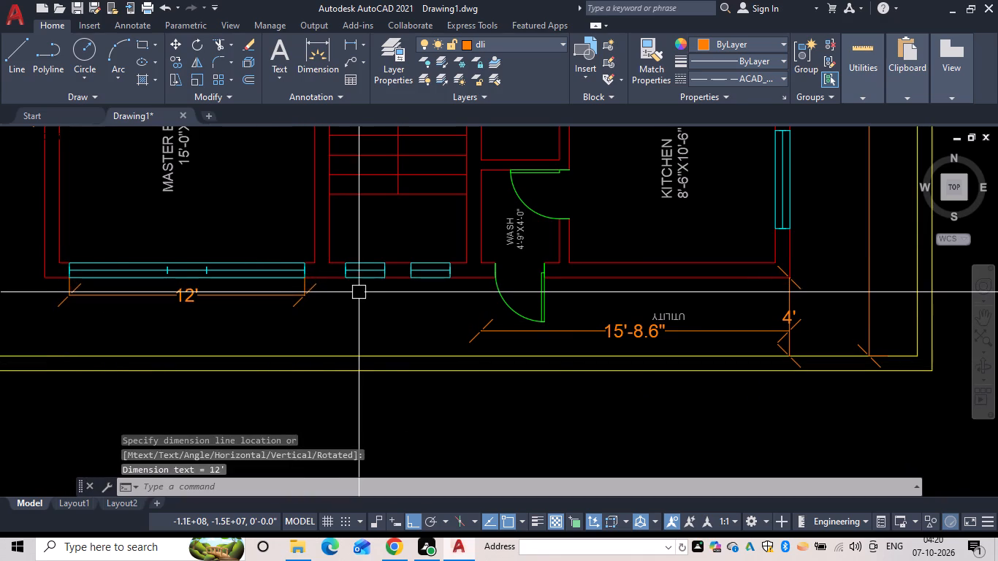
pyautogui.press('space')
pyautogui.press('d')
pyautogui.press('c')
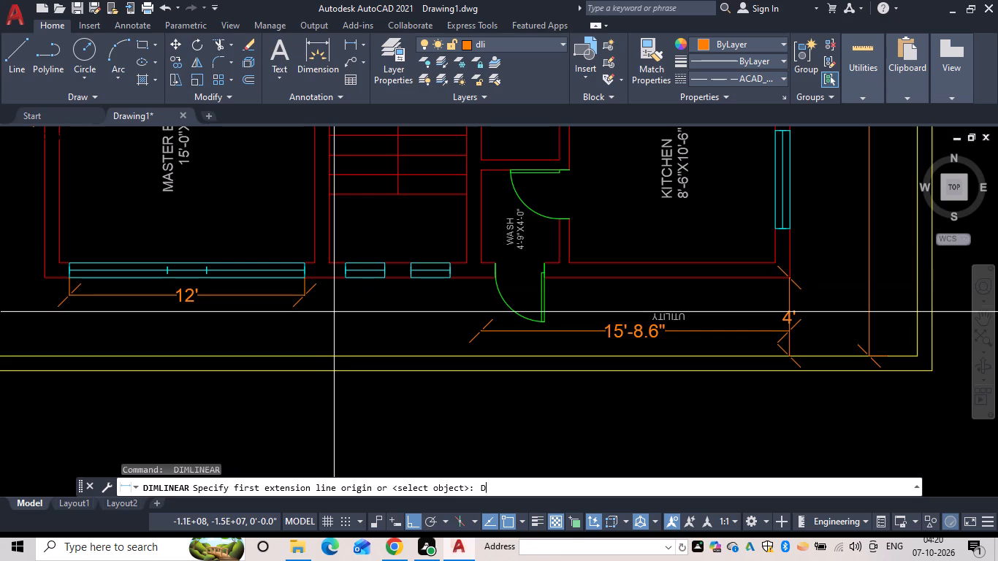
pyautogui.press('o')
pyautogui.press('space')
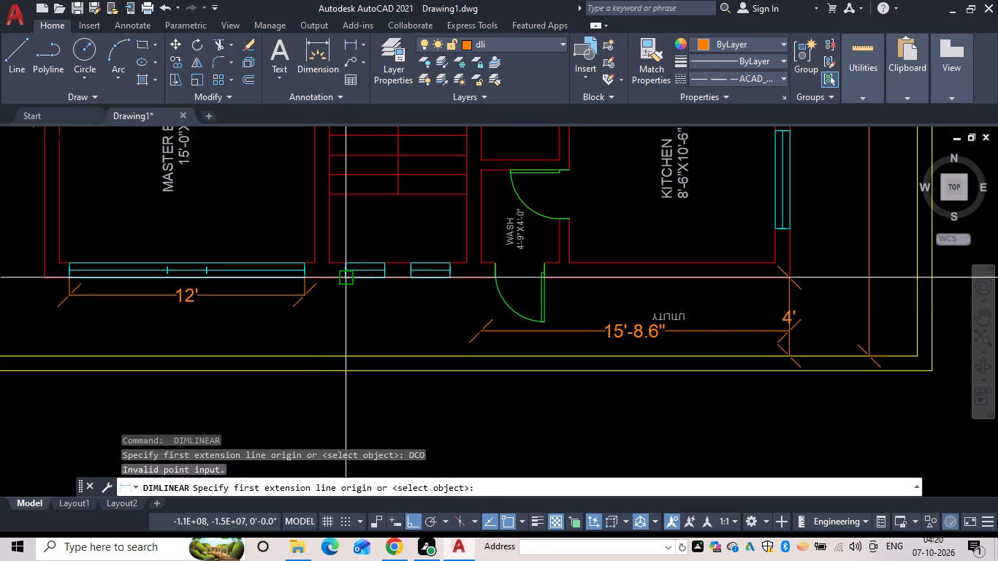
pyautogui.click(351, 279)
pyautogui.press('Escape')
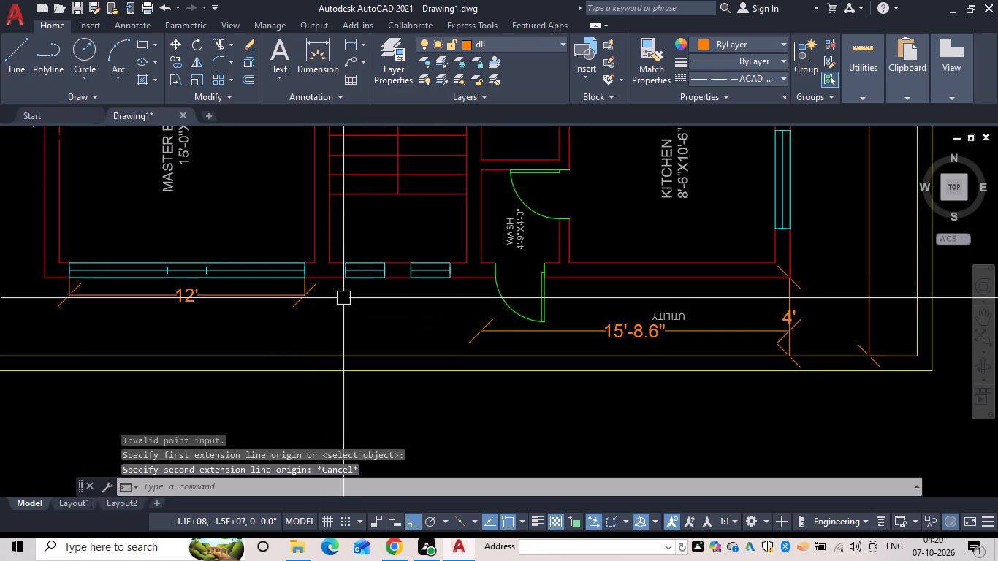
# Continue the dimension chain east from the master bedroom window across both edges of the two staircase windows.
pyautogui.press('d')
pyautogui.press('c')
pyautogui.write('O')
pyautogui.press('space')
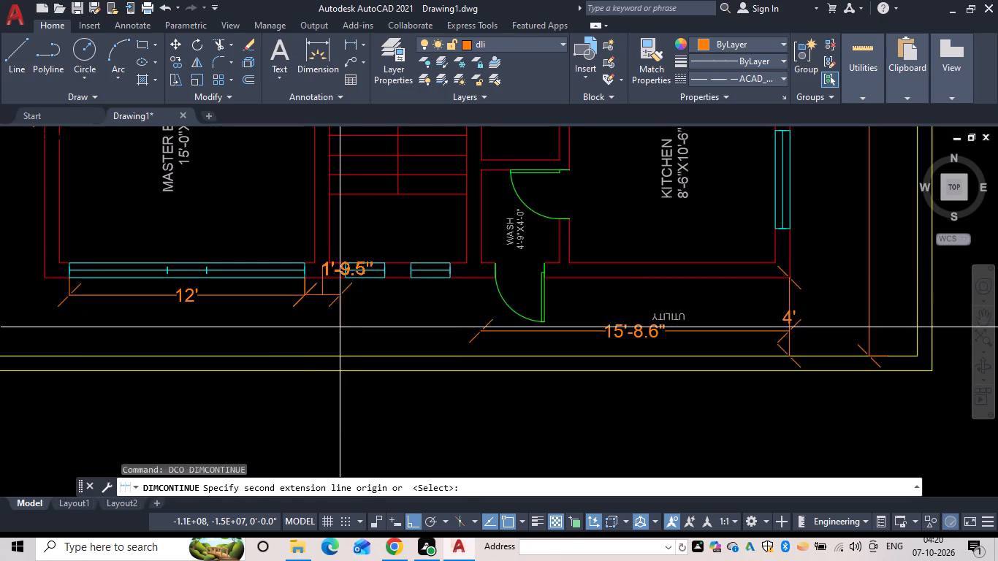
pyautogui.click(342, 278)
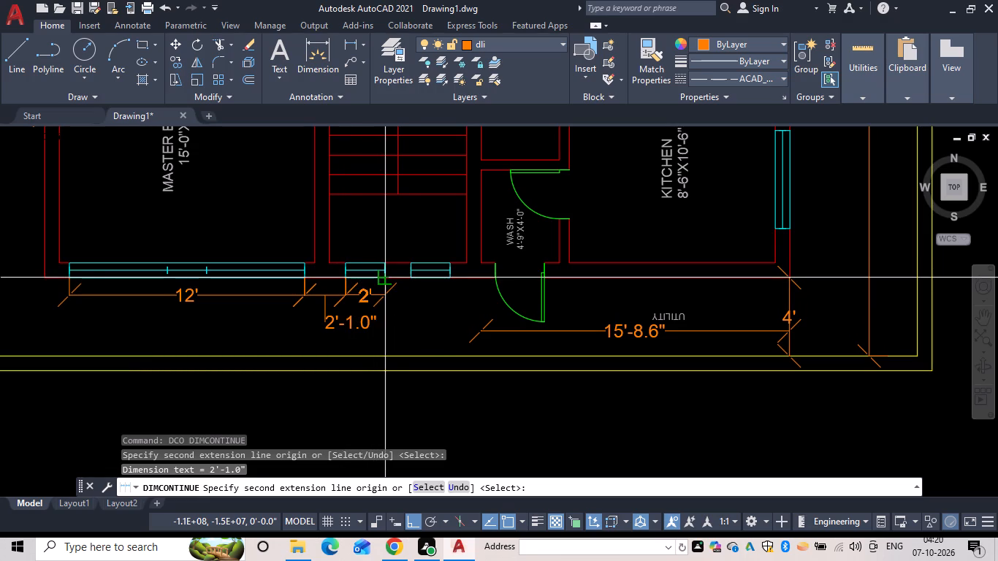
pyautogui.click(391, 281)
pyautogui.click(411, 278)
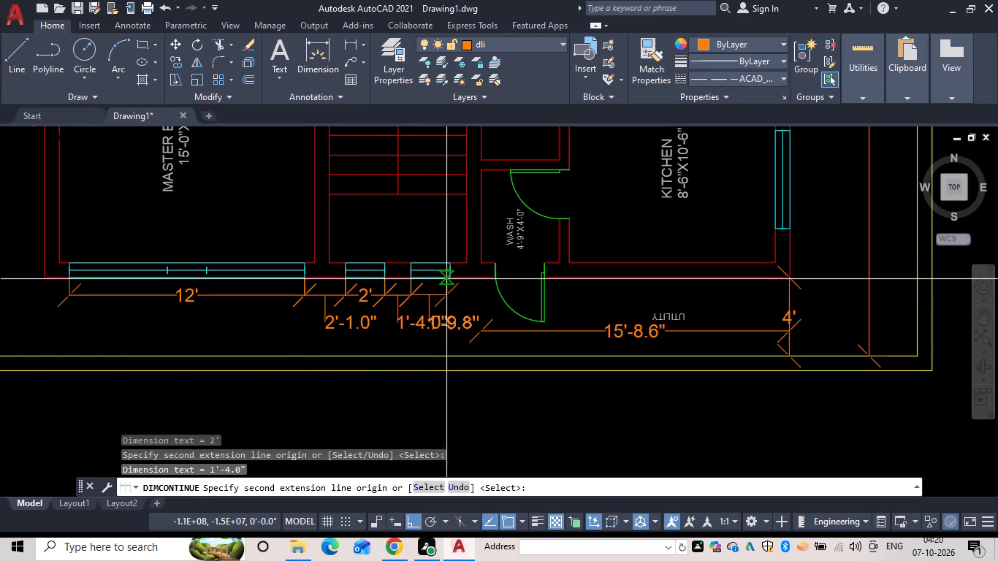
pyautogui.click(451, 278)
pyautogui.press('Escape')
pyautogui.press('Escape')
pyautogui.press('Escape')
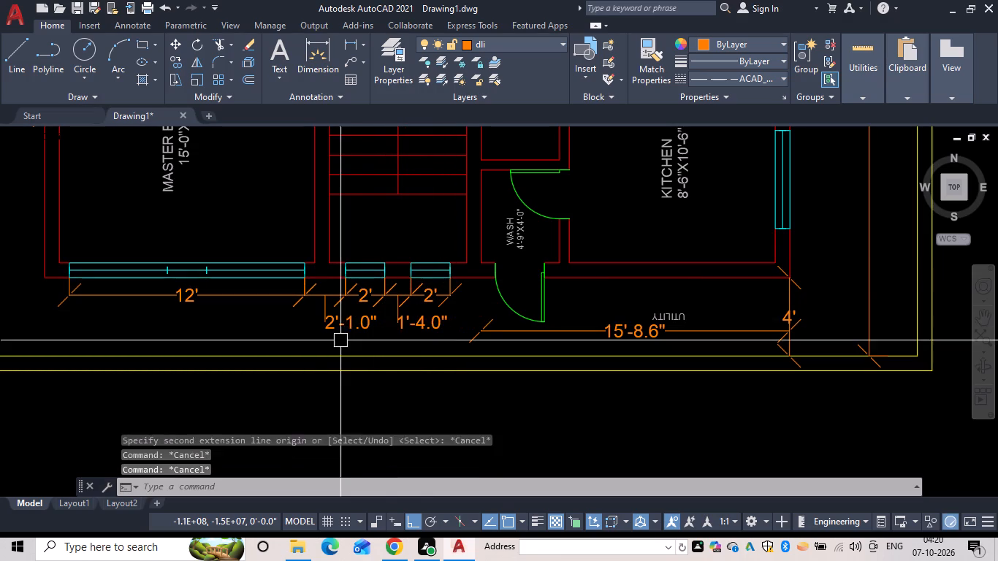
pyautogui.press('Escape')
# Erase the two gap dimensions on either side of the first staircase window, keeping only the window widths.
pyautogui.click(340, 321)
pyautogui.press('e')
pyautogui.press('space')
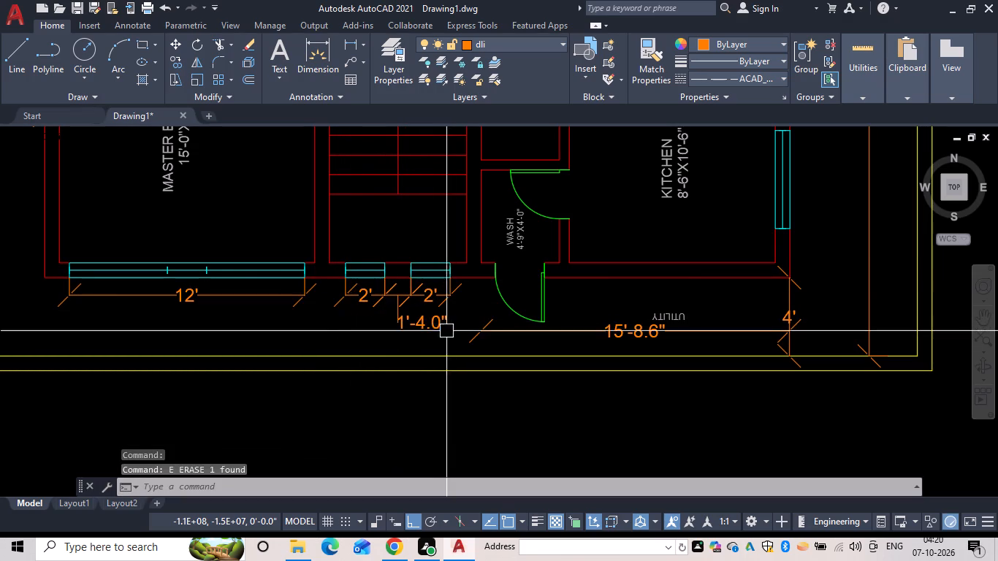
pyautogui.click(437, 323)
pyautogui.write('E')
pyautogui.press('space')
pyautogui.press('Escape')
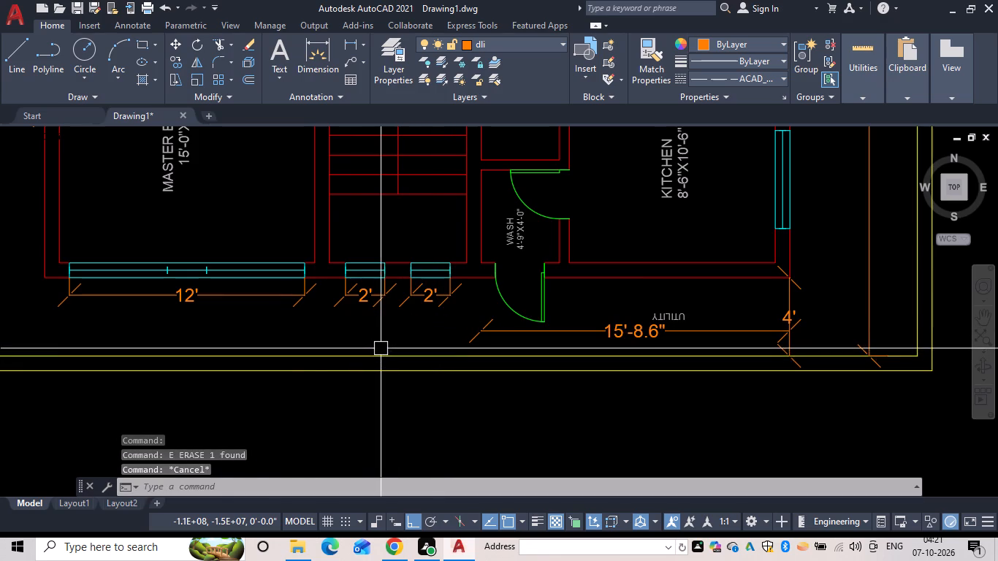
# Dimension the width of the west window in the 6'-0"X7'6" bath, placing the dimension line just outside the wall.
pyautogui.moveTo(326, 354); pyautogui.dragTo(397, 471, button='middle')
pyautogui.scroll(-1, 378, 424)
pyautogui.moveTo(378, 424); pyautogui.dragTo(376, 404, button='middle')
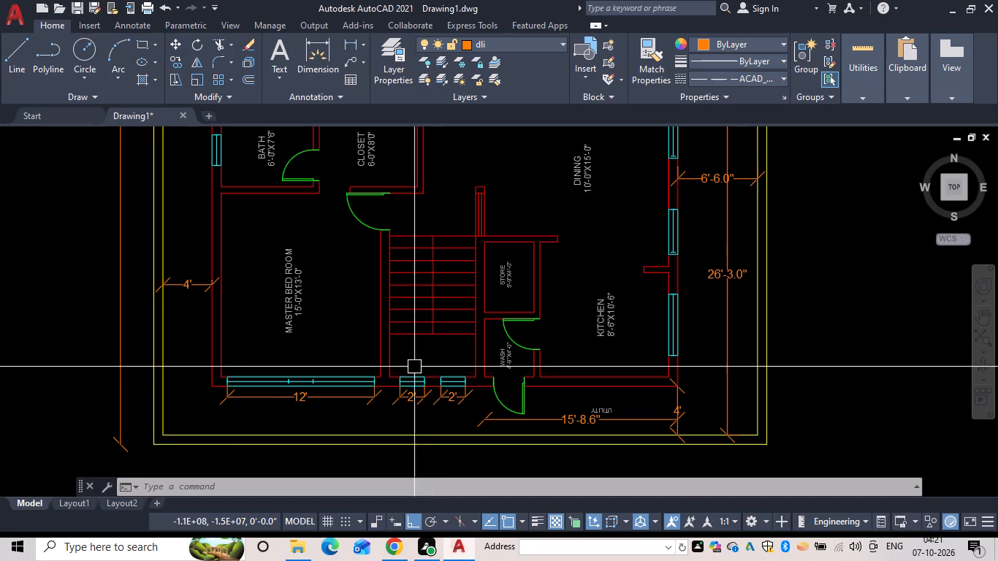
pyautogui.scroll(-2, 294, 346)
pyautogui.scroll(2, 286, 318)
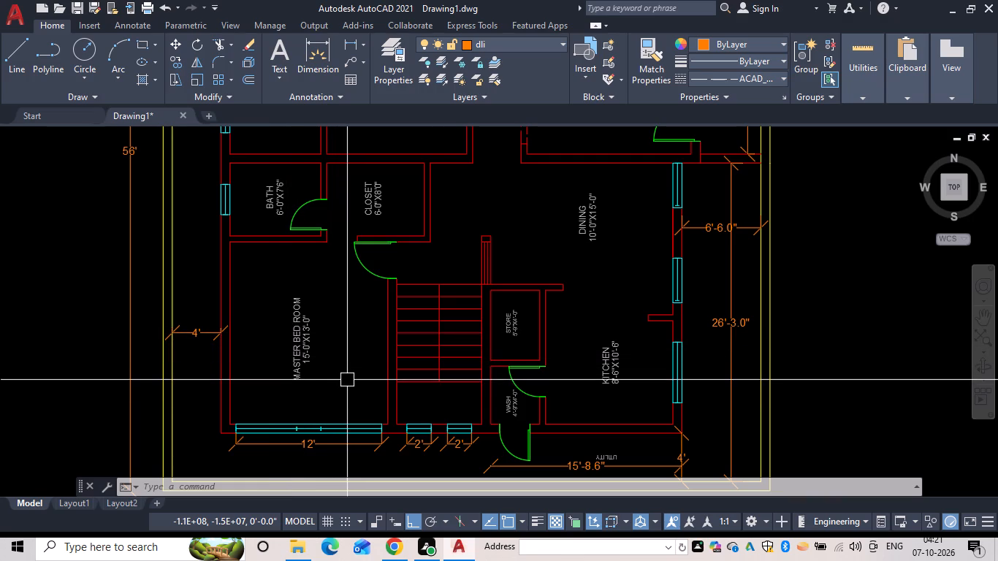
pyautogui.scroll(-2, 343, 382)
pyautogui.moveTo(342, 382); pyautogui.dragTo(335, 356, button='middle')
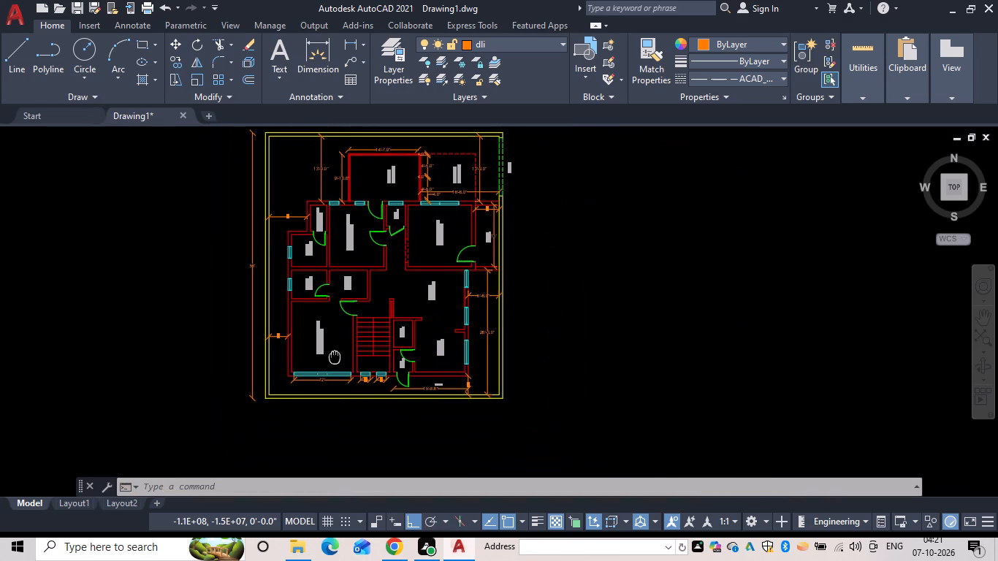
pyautogui.moveTo(335, 356); pyautogui.dragTo(332, 394, button='middle')
pyautogui.scroll(1, 335, 355)
pyautogui.scroll(2, 264, 308)
pyautogui.moveTo(264, 308); pyautogui.dragTo(323, 358, button='middle')
pyautogui.press('d')
pyautogui.write('LI')
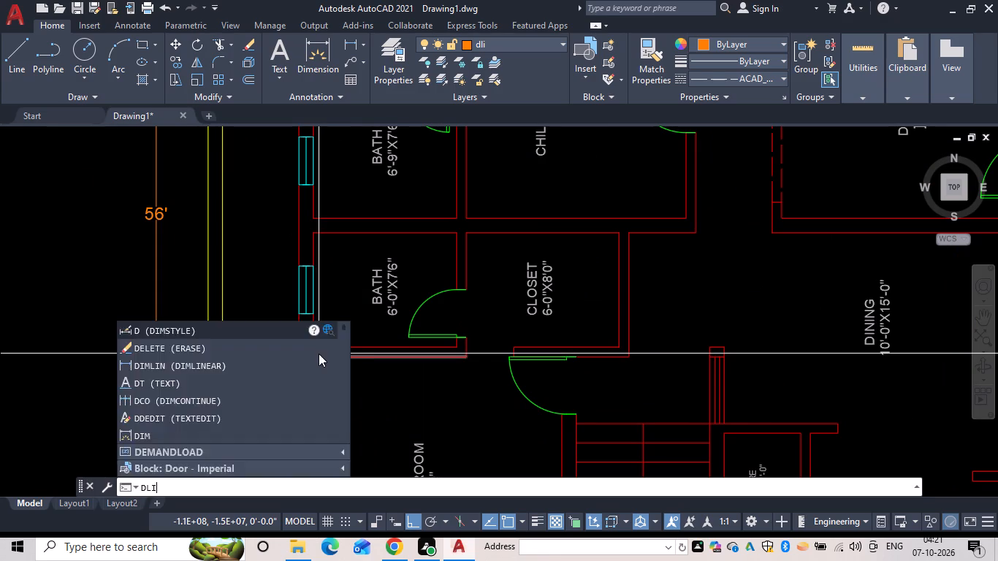
pyautogui.press('space')
pyautogui.click(293, 313)
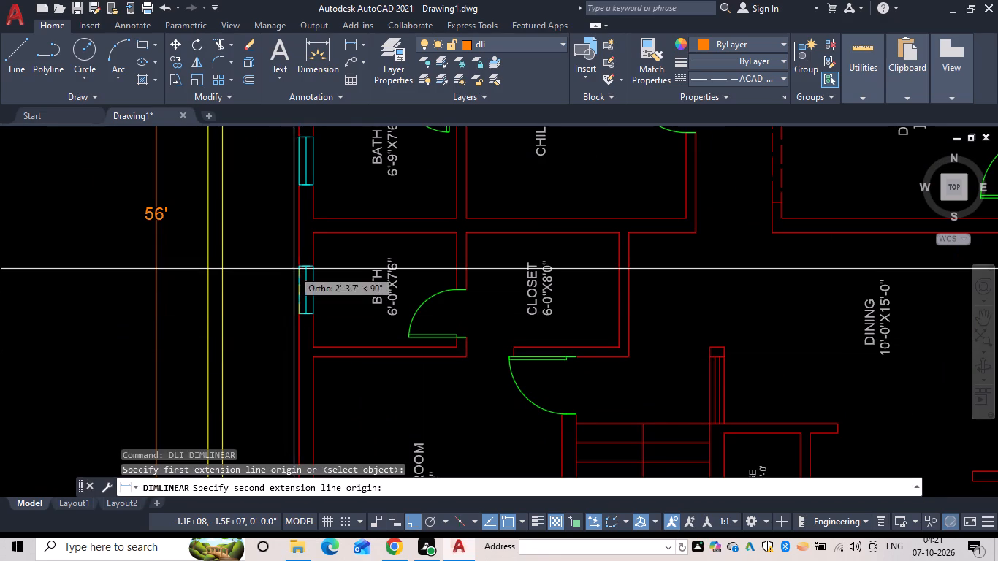
pyautogui.click(297, 264)
pyautogui.click(279, 271)
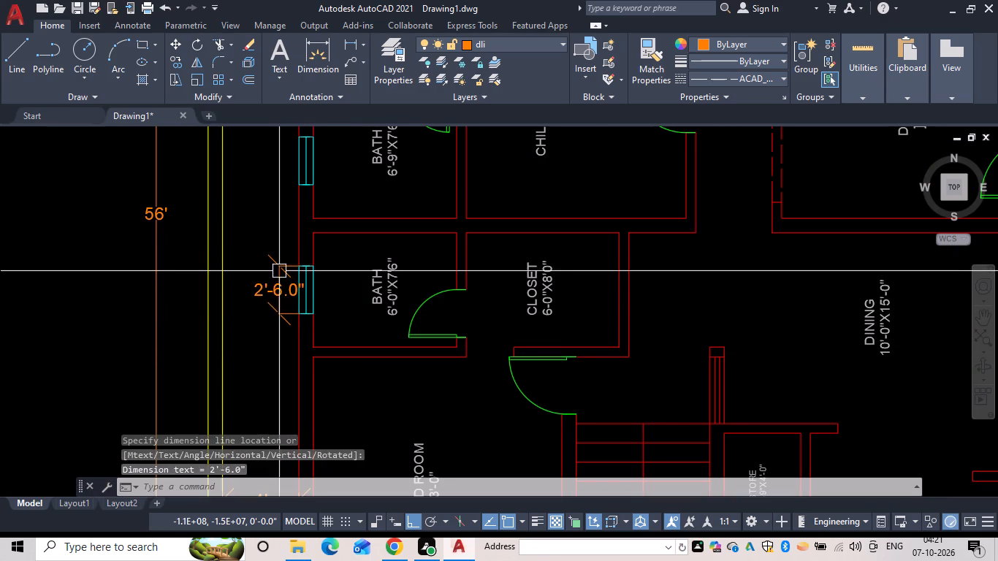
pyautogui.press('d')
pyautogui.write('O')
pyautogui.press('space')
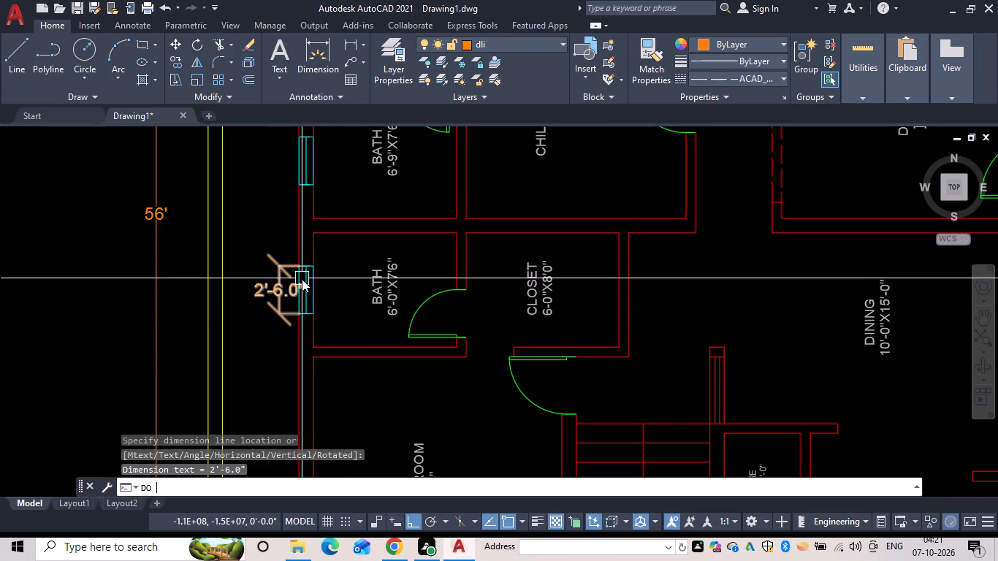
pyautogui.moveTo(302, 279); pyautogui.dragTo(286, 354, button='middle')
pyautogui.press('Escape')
# Continue the dimension chain north from the 6'-0"X7'6" bath window across both edges of the 6'-9"X7'6" bath's west window.
pyautogui.write('DCO')
pyautogui.press('space')
pyautogui.moveTo(275, 253); pyautogui.dragTo(249, 414, button='middle')
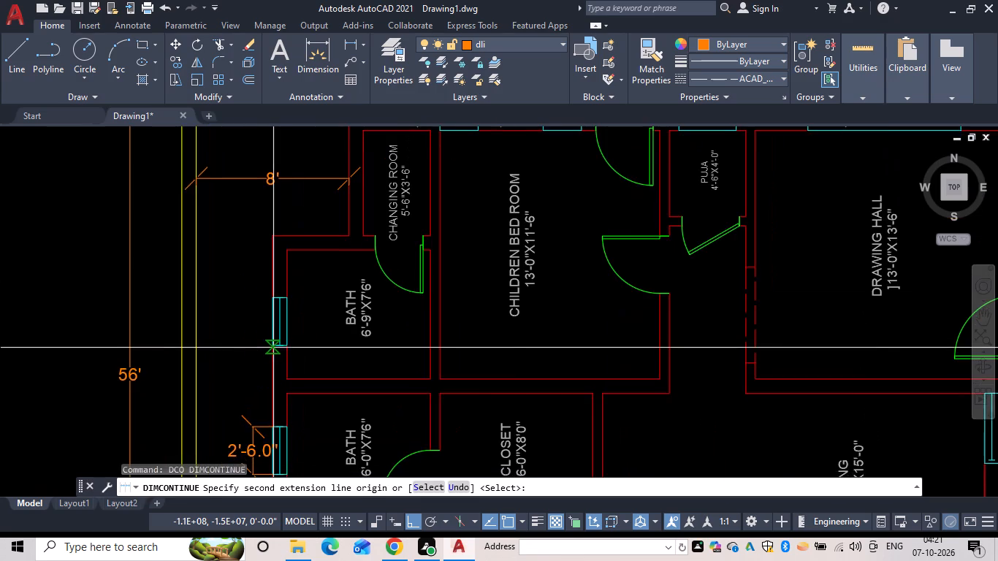
pyautogui.scroll(1, 273, 345)
pyautogui.moveTo(271, 348); pyautogui.dragTo(271, 340)
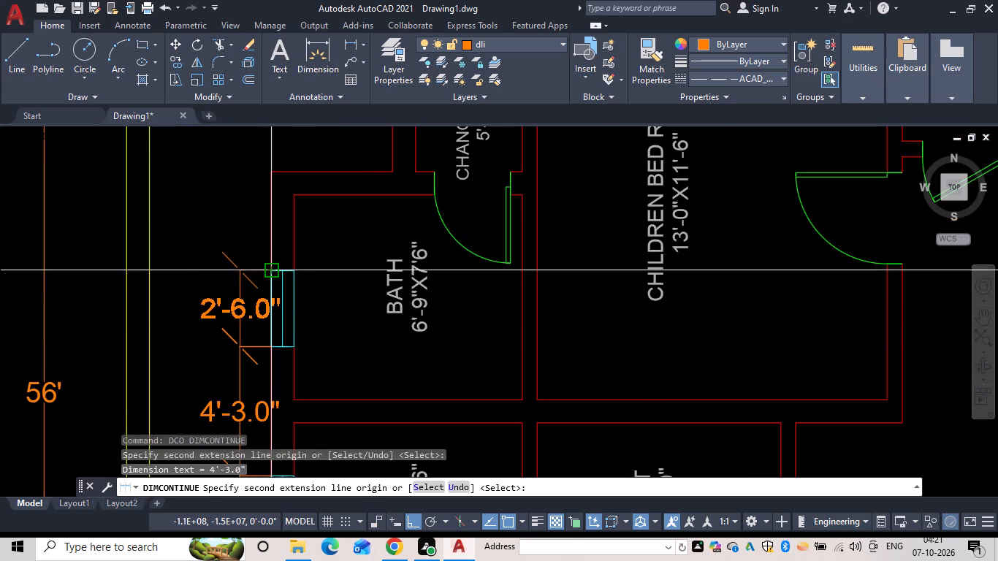
pyautogui.click(270, 270)
pyautogui.press('Escape')
# Erase the gap dimension between the two bath windows, keeping only the window widths.
pyautogui.click(237, 407)
pyautogui.write('E')
pyautogui.press('space')
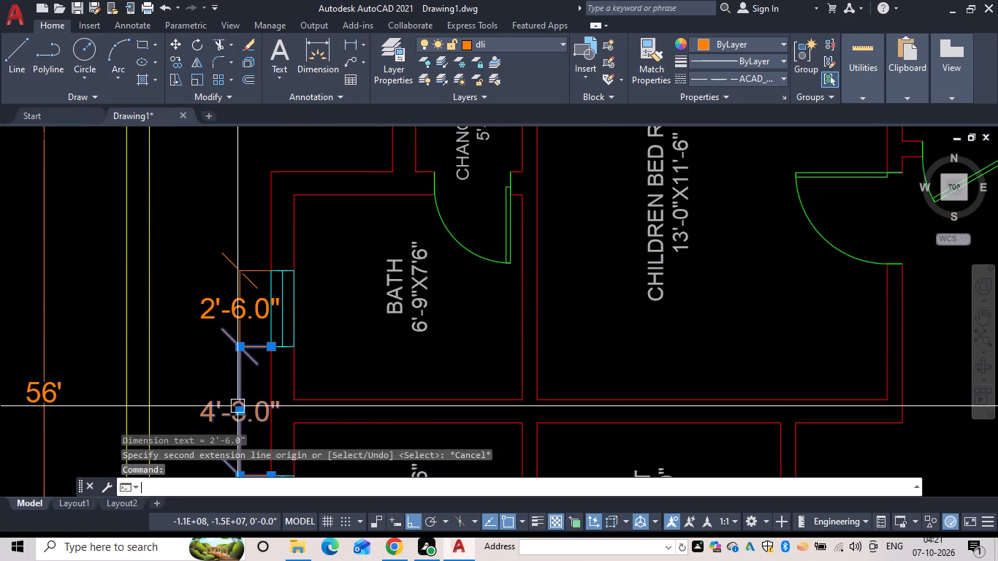
# Dimension the width of the children bedroom's westernmost north window, placing the dimension line just outside the wall.
pyautogui.scroll(-1, 239, 397)
pyautogui.moveTo(239, 397); pyautogui.dragTo(132, 362, button='middle')
pyautogui.scroll(-1, 132, 360)
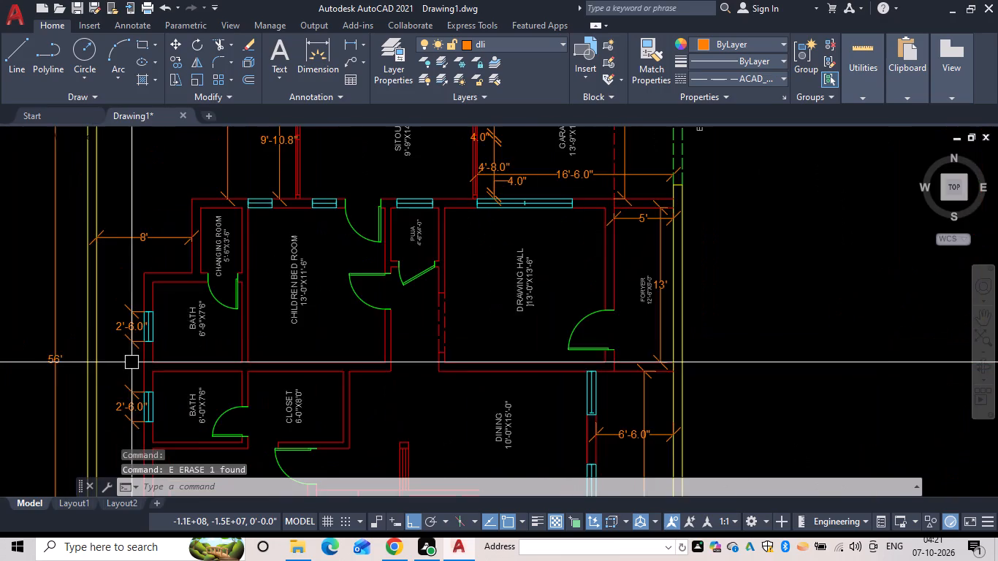
pyautogui.moveTo(256, 321); pyautogui.dragTo(257, 383, button='middle')
pyautogui.scroll(2, 261, 278)
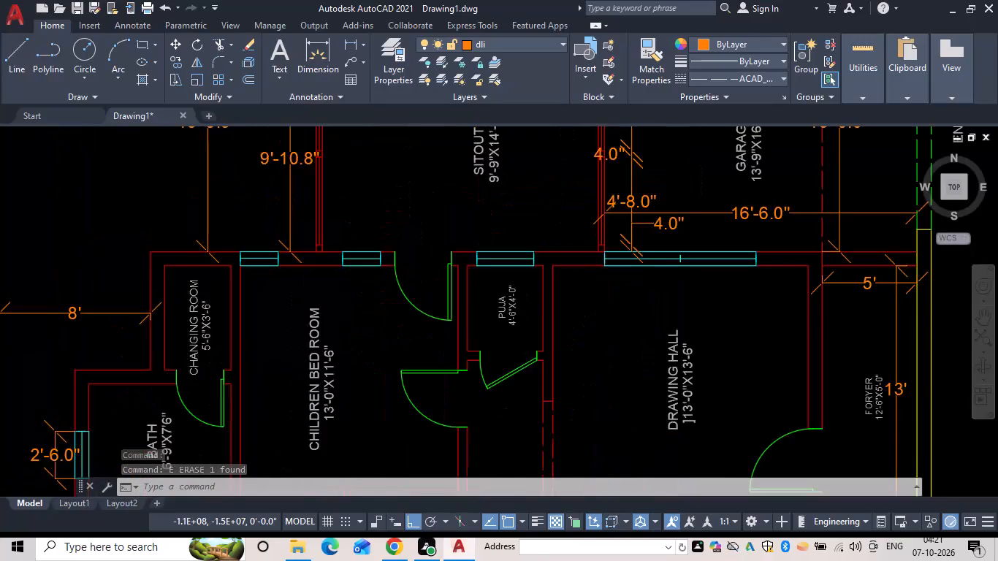
pyautogui.press('Escape')
pyautogui.write('DIM')
pyautogui.press('space')
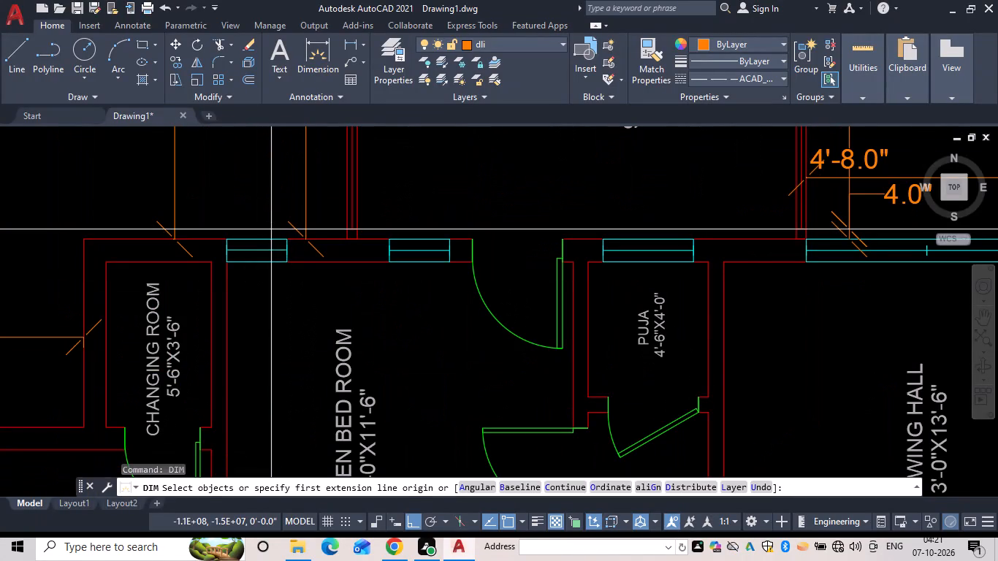
pyautogui.click(229, 234)
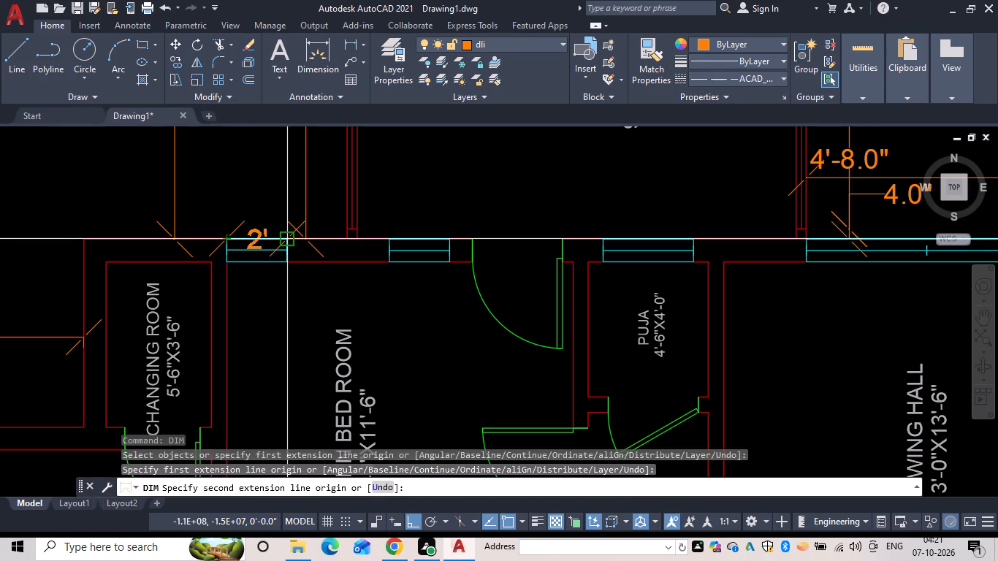
pyautogui.click(283, 239)
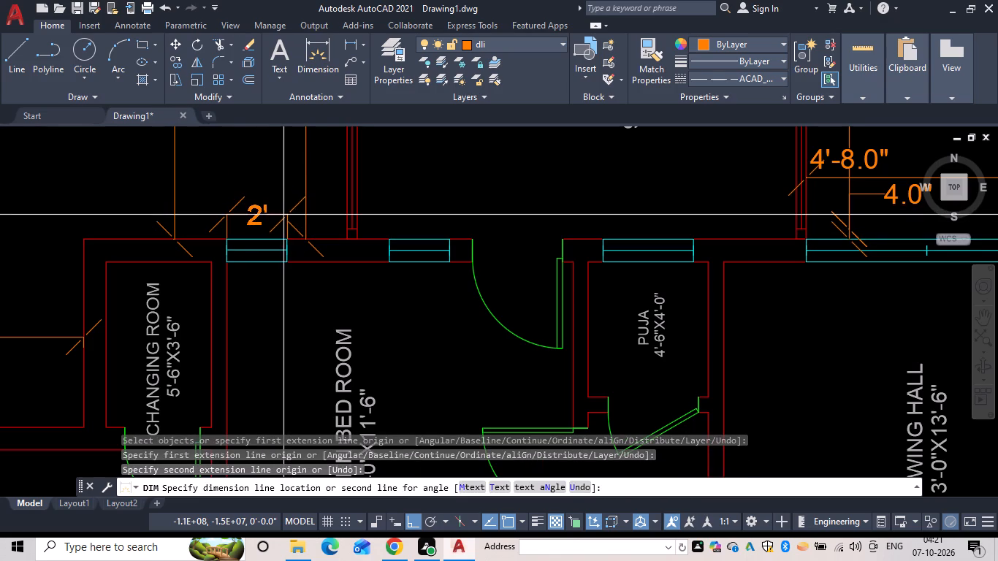
pyautogui.click(283, 215)
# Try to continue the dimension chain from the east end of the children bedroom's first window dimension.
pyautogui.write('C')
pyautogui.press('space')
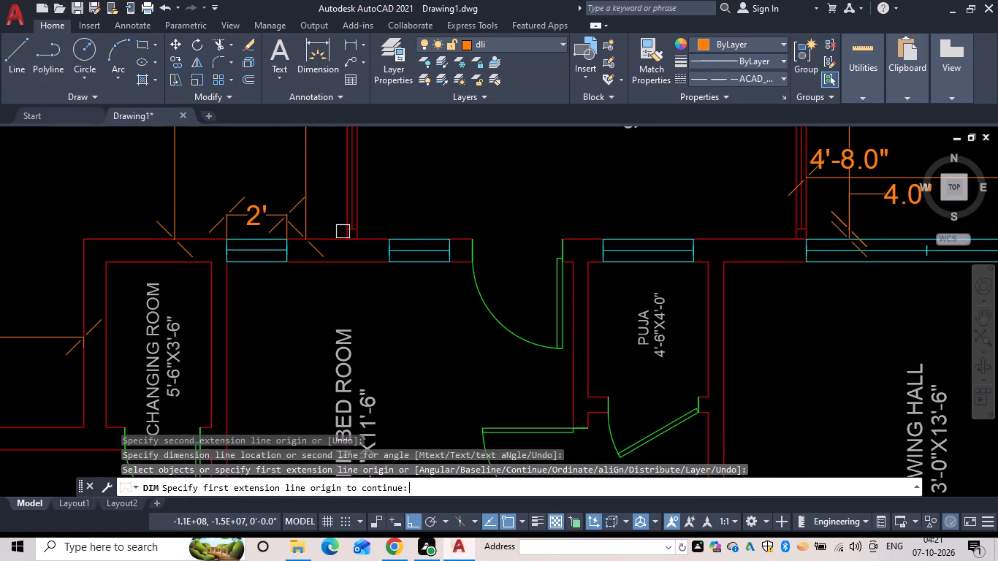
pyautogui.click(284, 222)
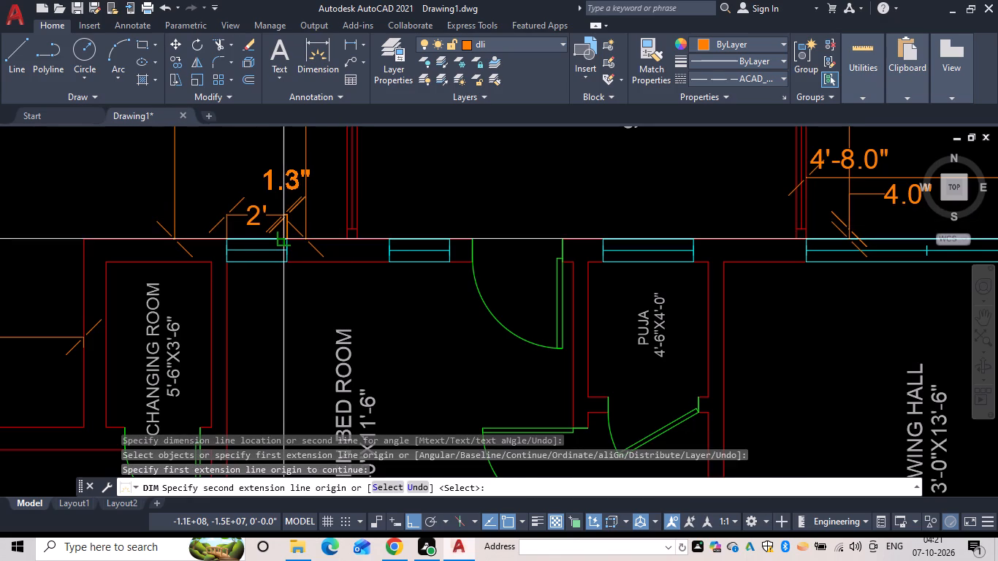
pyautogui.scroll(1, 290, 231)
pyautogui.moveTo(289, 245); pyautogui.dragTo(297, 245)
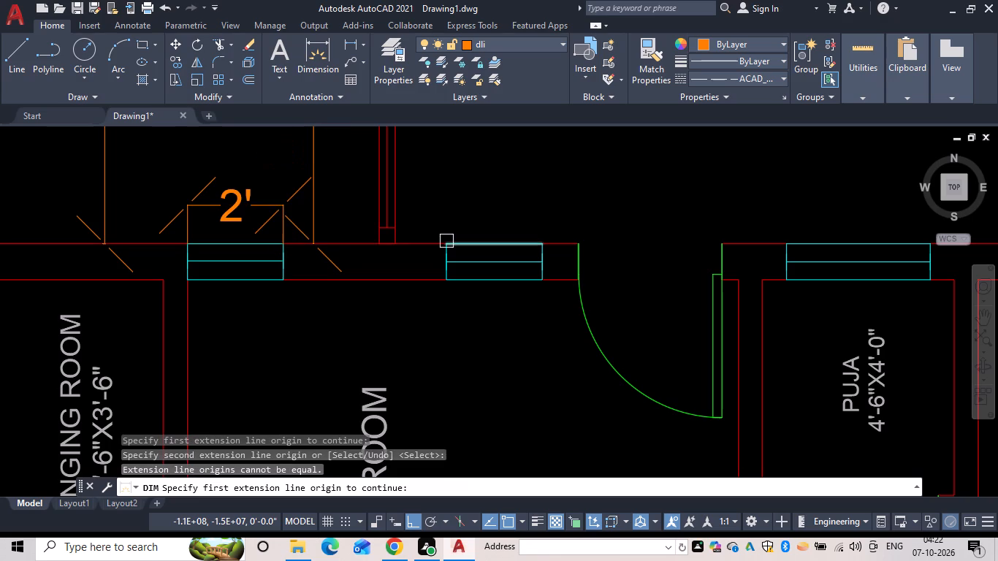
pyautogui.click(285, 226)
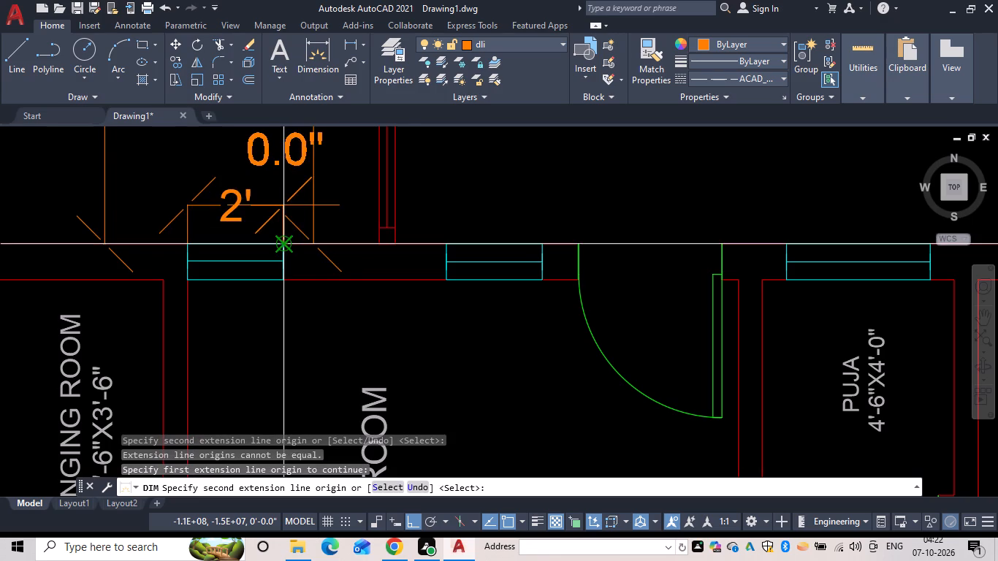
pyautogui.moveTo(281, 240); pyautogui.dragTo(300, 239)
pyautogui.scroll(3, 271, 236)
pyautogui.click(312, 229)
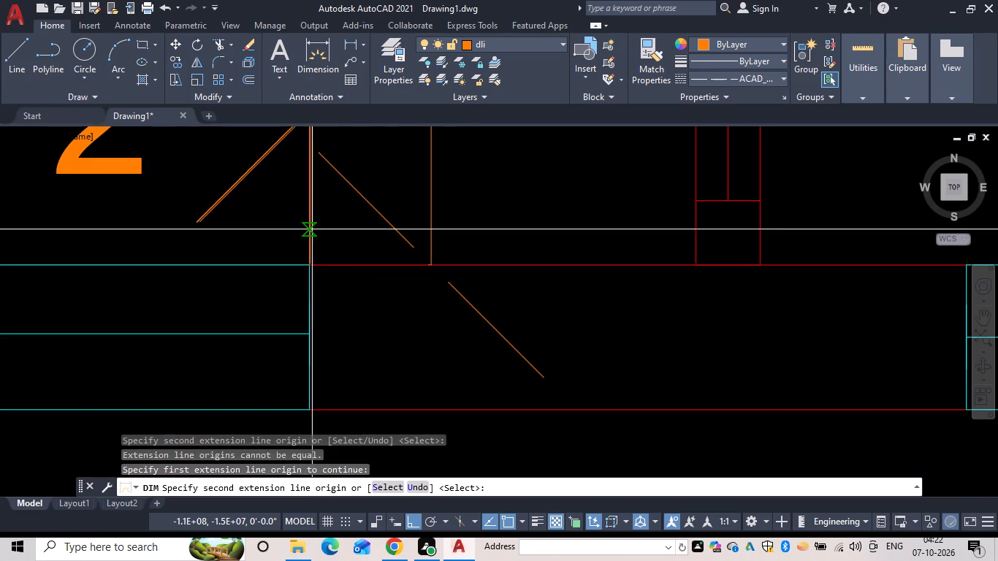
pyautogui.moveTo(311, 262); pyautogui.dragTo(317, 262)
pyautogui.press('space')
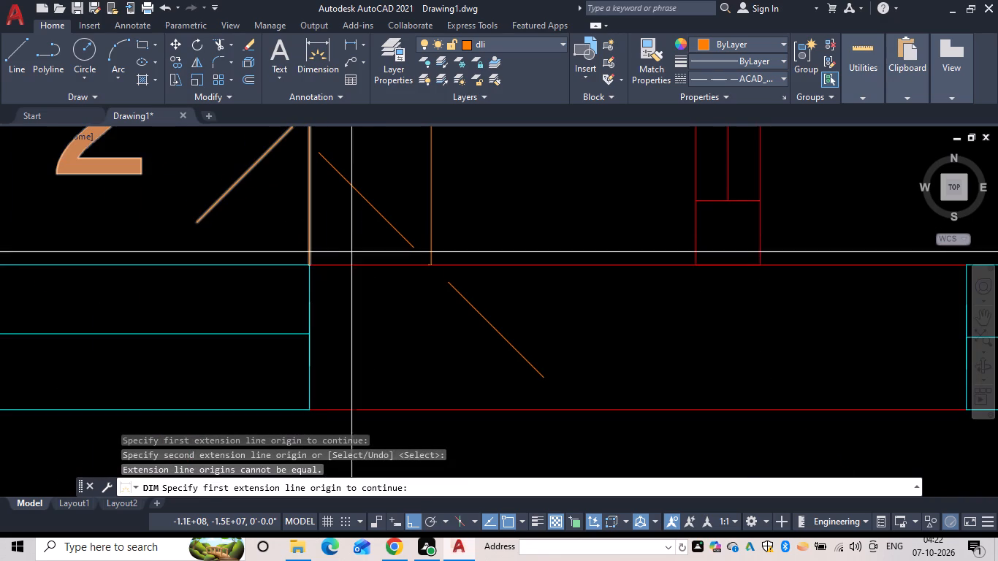
# Dimension the width of the children bedroom's second north window, aligning the dimension line with the first window's dimension.
pyautogui.scroll(-2, 419, 261)
pyautogui.moveTo(414, 261); pyautogui.dragTo(396, 261, button='middle')
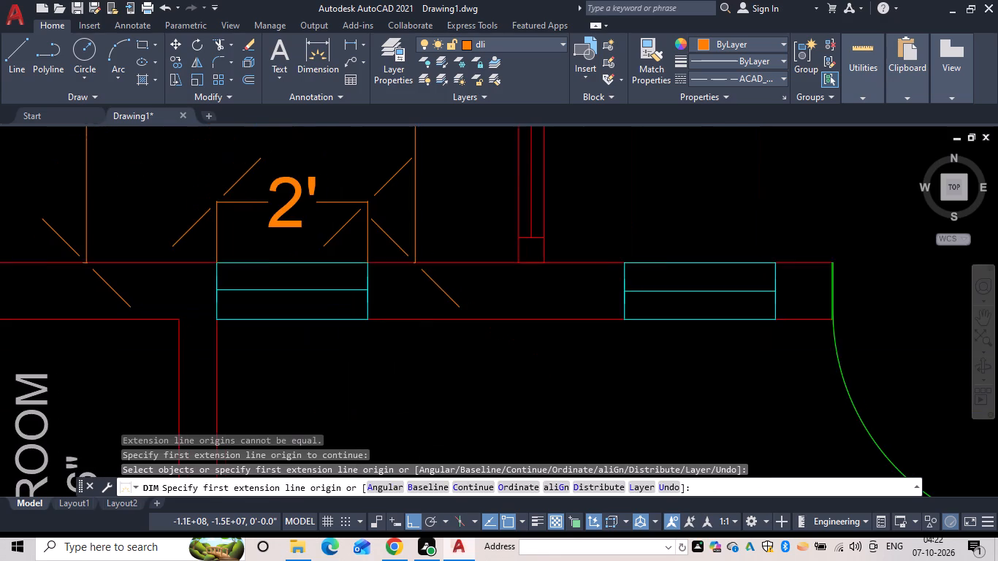
pyautogui.moveTo(396, 261); pyautogui.dragTo(237, 268, button='middle')
pyautogui.click(452, 269)
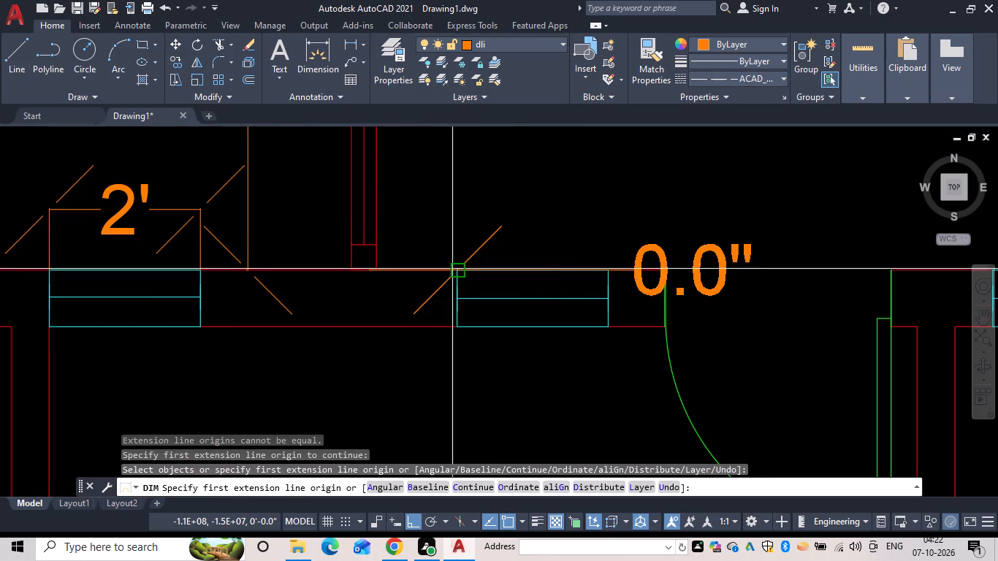
pyautogui.click(603, 271)
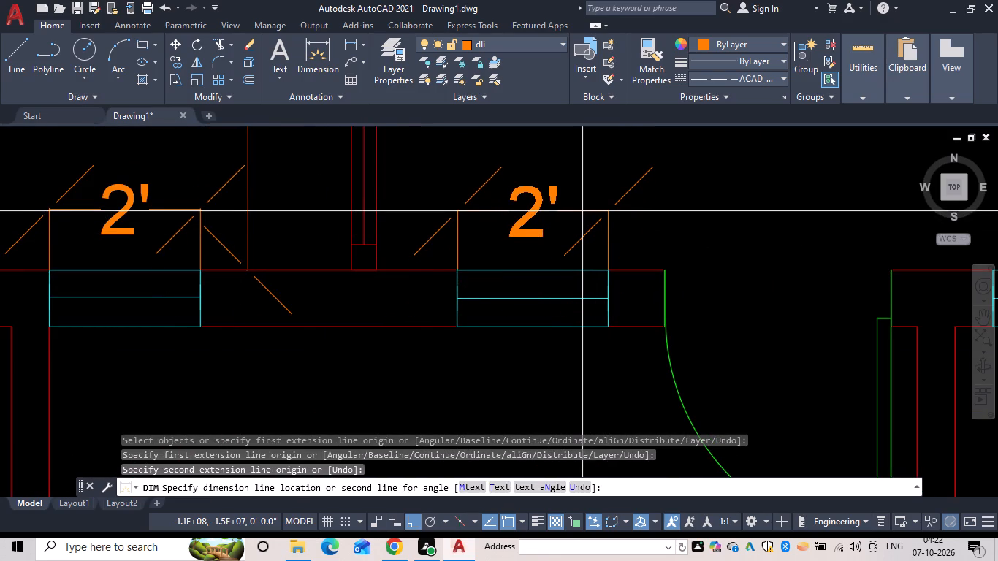
pyautogui.click(582, 209)
# Dimension the width of the puja room's north window, placing the dimension line just outside the wall.
pyautogui.scroll(-1, 624, 220)
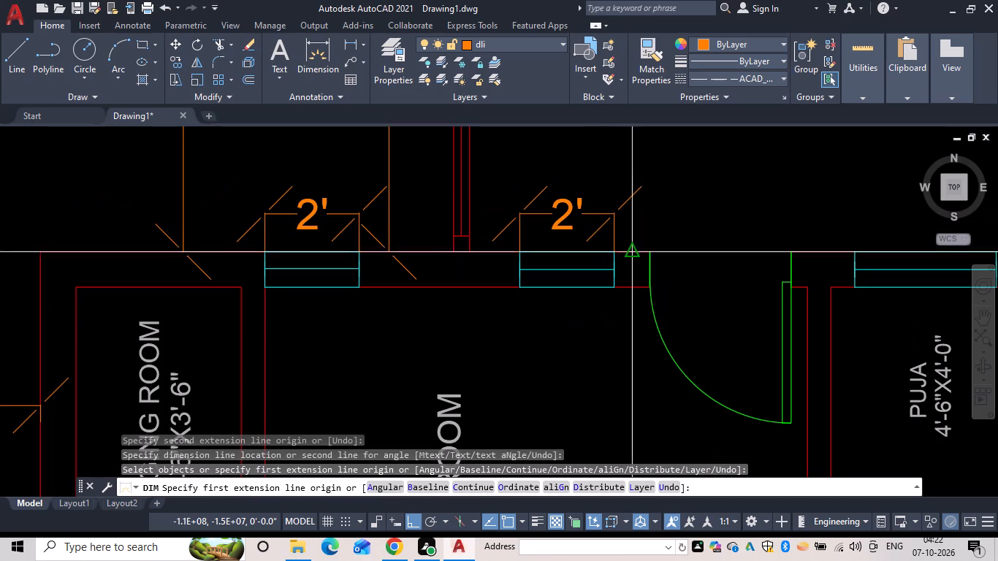
pyautogui.moveTo(638, 251); pyautogui.dragTo(424, 251, button='middle')
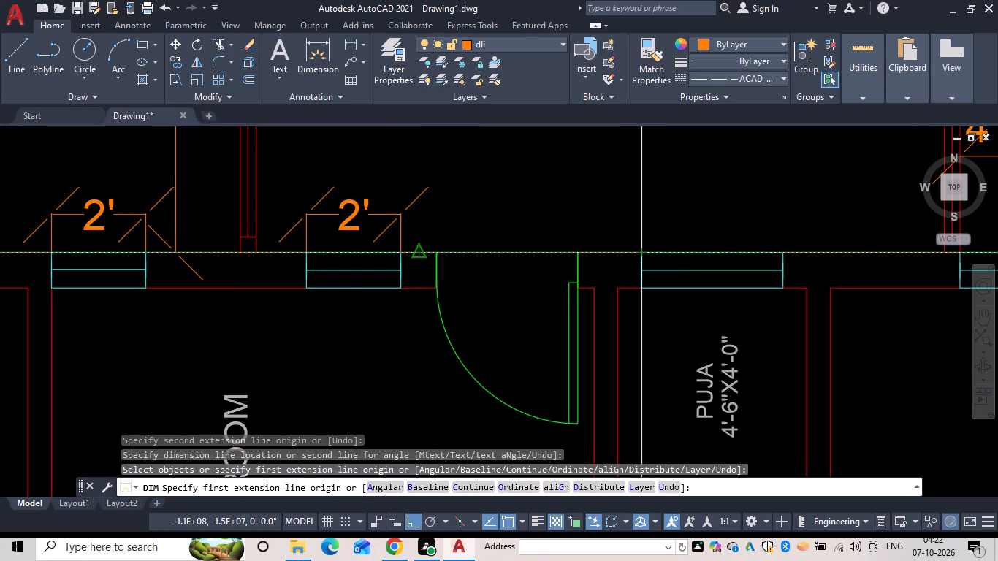
pyautogui.click(639, 250)
pyautogui.moveTo(679, 208); pyautogui.dragTo(479, 227, button='middle')
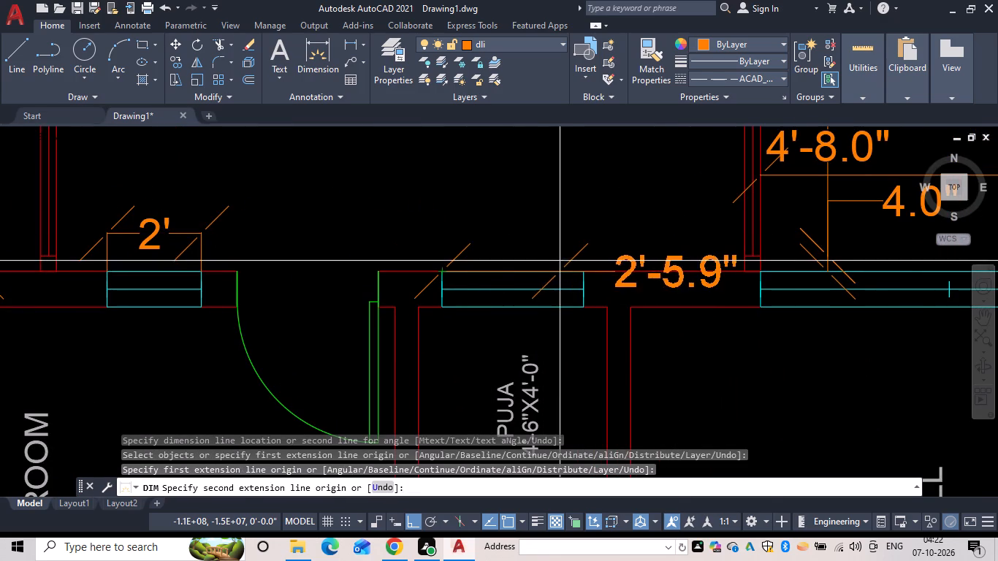
pyautogui.click(581, 272)
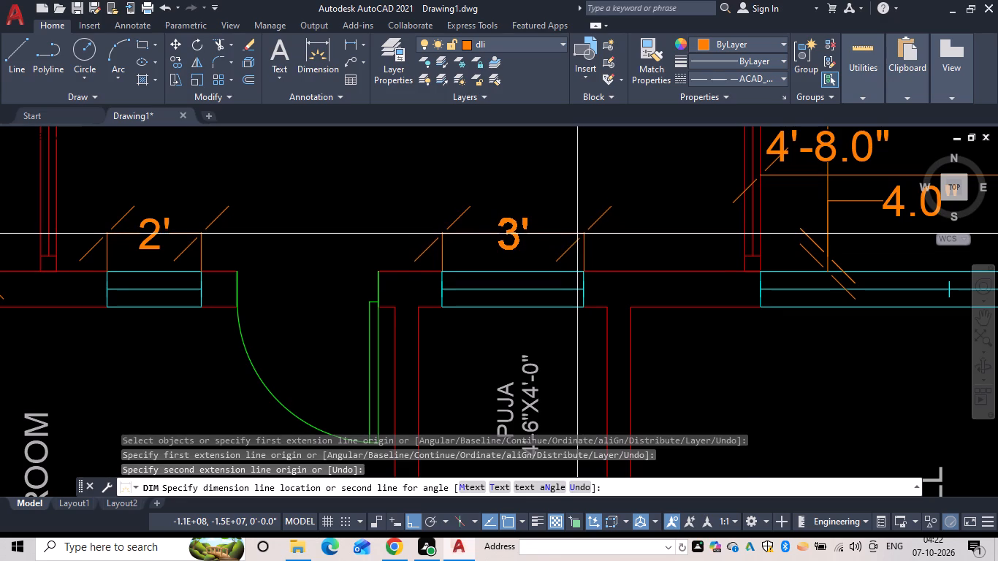
pyautogui.click(577, 234)
# Dimension the full width of the drawing hall's north window, placing the dimension line just outside the wall.
pyautogui.moveTo(583, 234); pyautogui.dragTo(289, 238, button='middle')
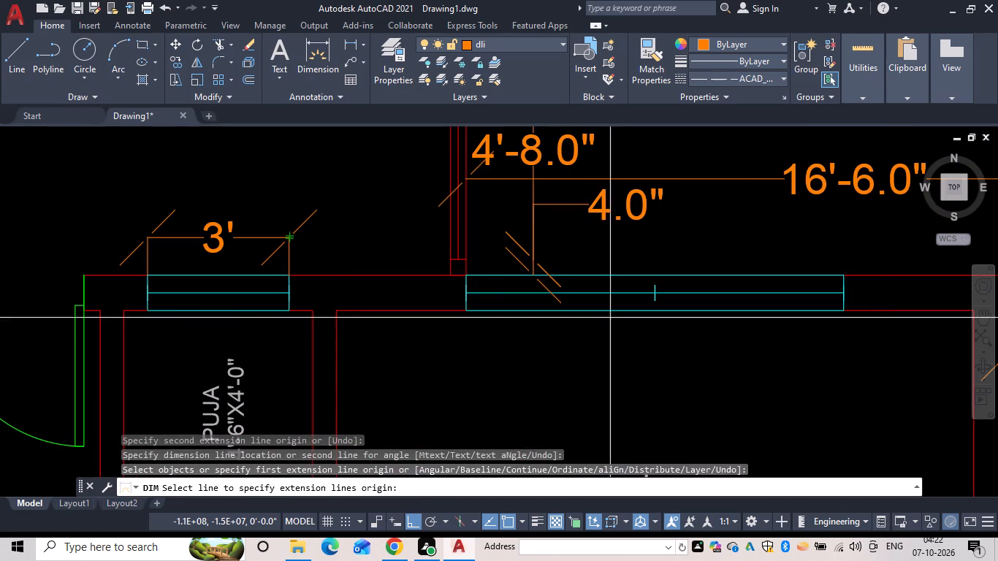
pyautogui.click(462, 269)
pyautogui.moveTo(460, 294); pyautogui.dragTo(434, 294, button='middle')
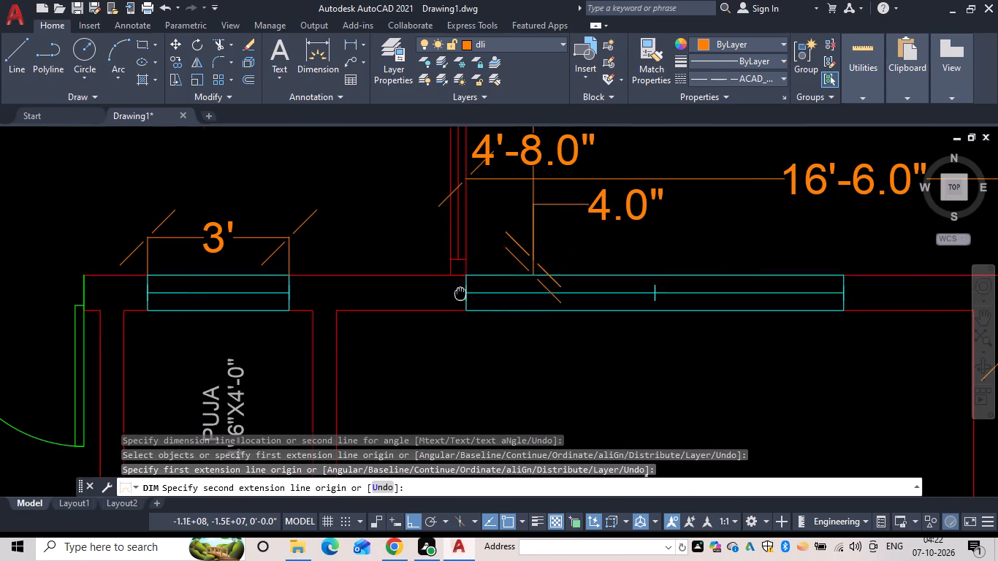
pyautogui.moveTo(434, 294); pyautogui.dragTo(148, 294, button='middle')
pyautogui.click(529, 270)
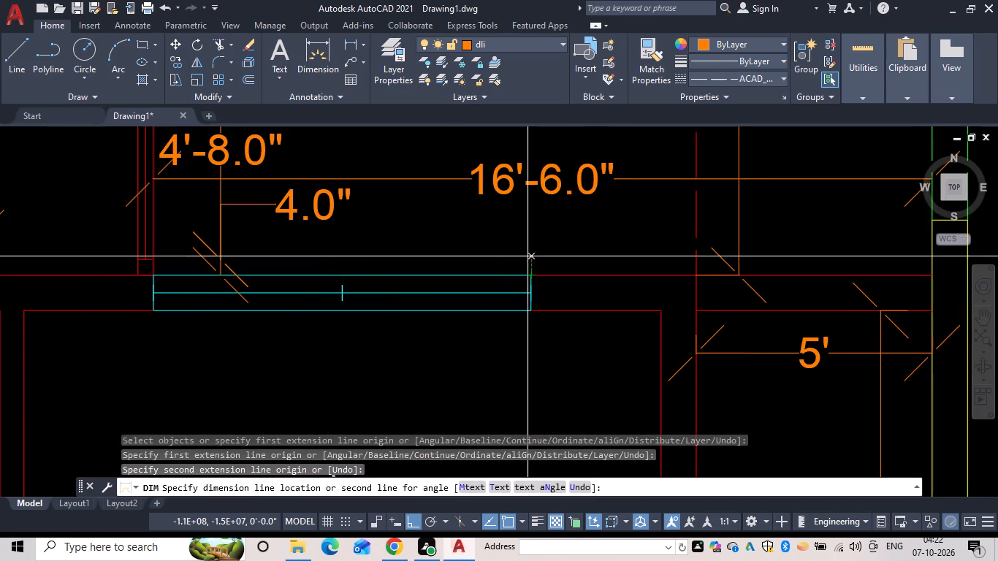
pyautogui.scroll(-2, 527, 255)
pyautogui.moveTo(527, 255); pyautogui.dragTo(601, 246, button='middle')
pyautogui.scroll(1, 598, 248)
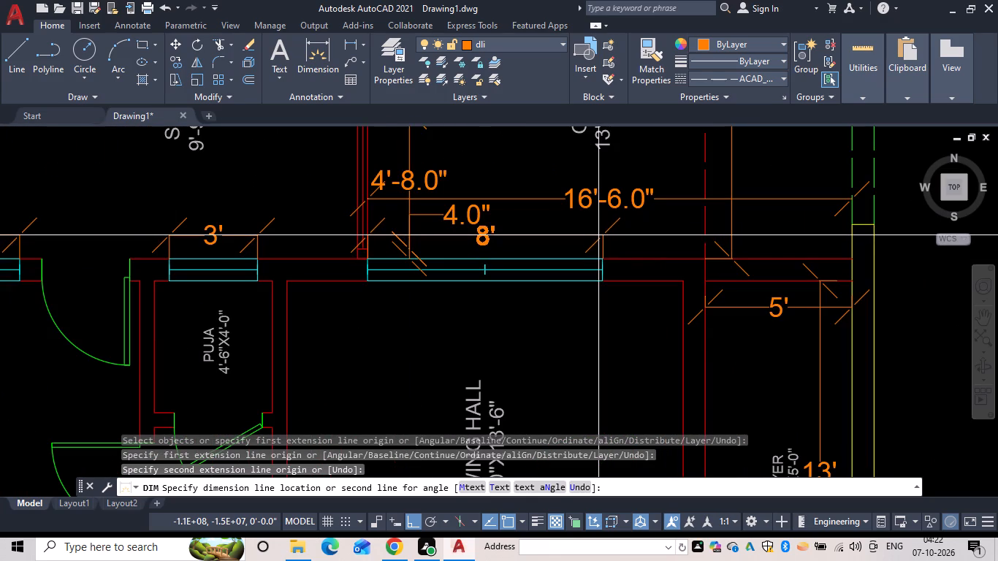
pyautogui.click(598, 235)
pyautogui.moveTo(615, 256); pyautogui.dragTo(476, 262, button='middle')
pyautogui.press('Escape')
pyautogui.press('Escape')
# Dimension the width of the dining room's northern east-wall window, placing the dimension line just outside the wall.
pyautogui.scroll(-1, 443, 346)
pyautogui.moveTo(443, 346); pyautogui.dragTo(540, 325, button='middle')
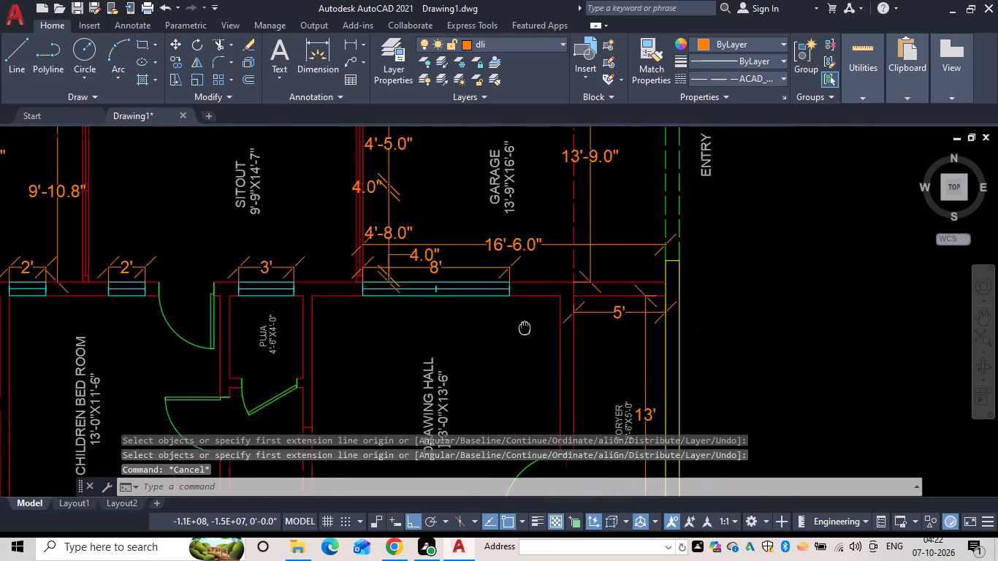
pyautogui.moveTo(540, 325); pyautogui.dragTo(601, 313, button='middle')
pyautogui.scroll(-1, 406, 356)
pyautogui.moveTo(405, 356); pyautogui.dragTo(572, 331, button='middle')
pyautogui.press('Escape')
pyautogui.moveTo(465, 332); pyautogui.dragTo(465, 336, button='middle')
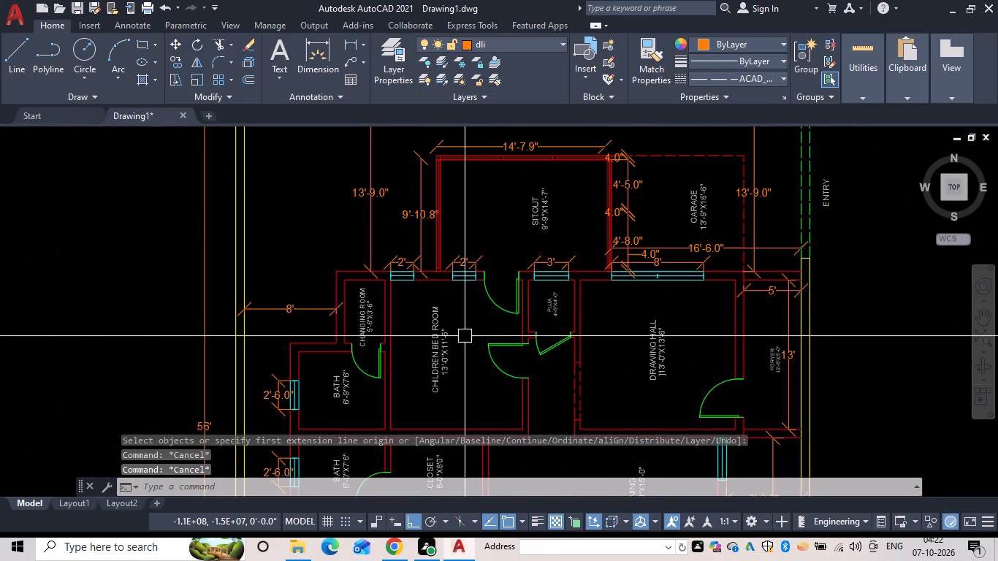
pyautogui.moveTo(465, 336); pyautogui.dragTo(424, 243, button='middle')
pyautogui.moveTo(650, 394); pyautogui.dragTo(631, 364, button='middle')
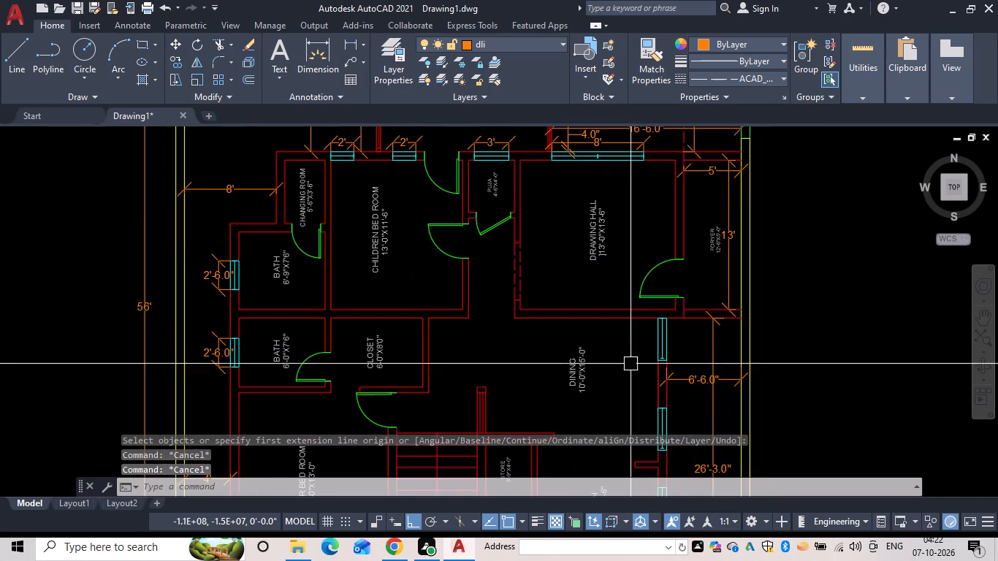
pyautogui.moveTo(631, 364); pyautogui.dragTo(492, 353, button='middle')
pyautogui.scroll(2, 590, 330)
pyautogui.press('space')
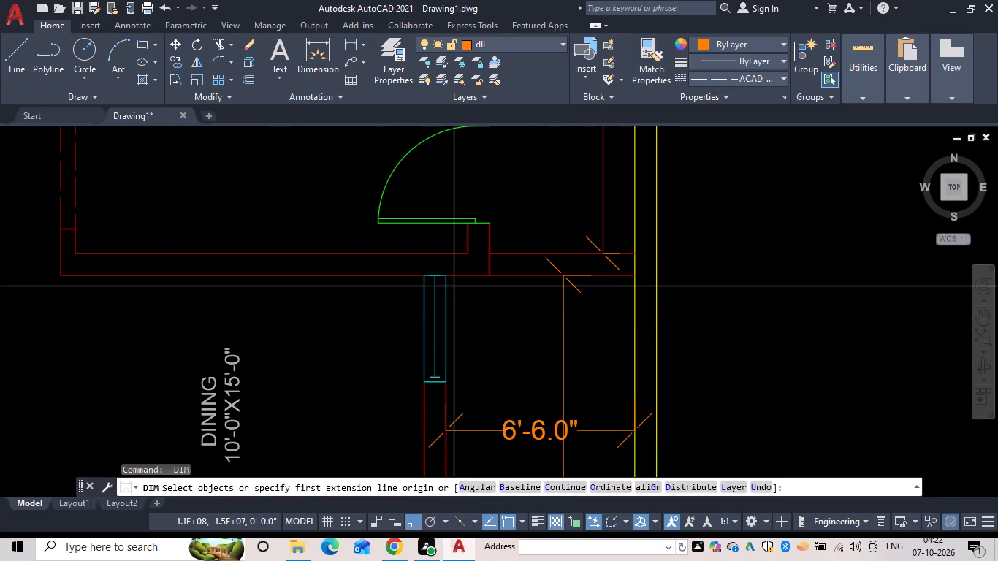
pyautogui.moveTo(446, 270); pyautogui.dragTo(448, 278)
pyautogui.click(446, 378)
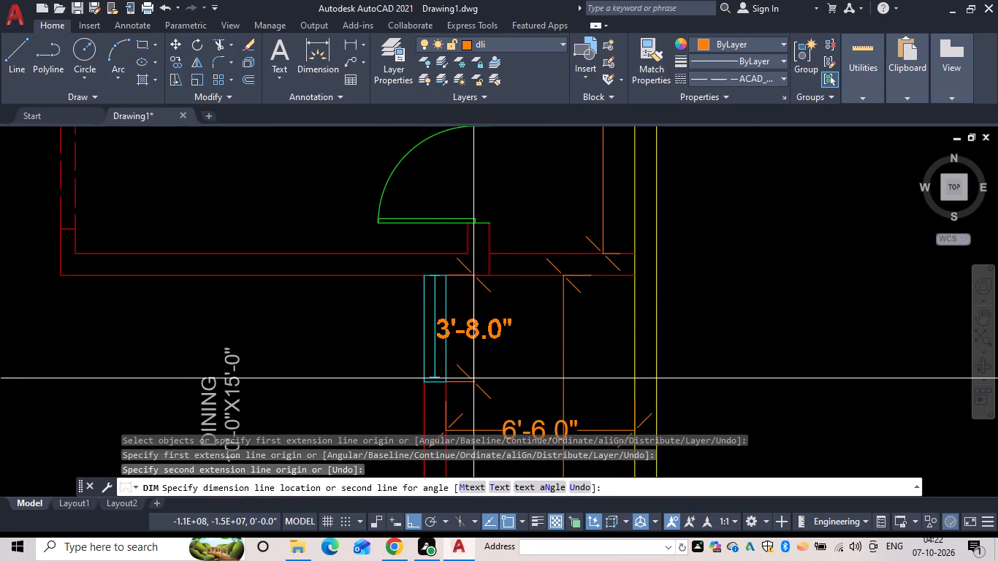
pyautogui.click(474, 378)
# Continue the dining window's dimension south along the east wall, through the second dining window and wall gaps to the kitchen window's south end.
pyautogui.write('DC')
pyautogui.press('o')
pyautogui.press('space')
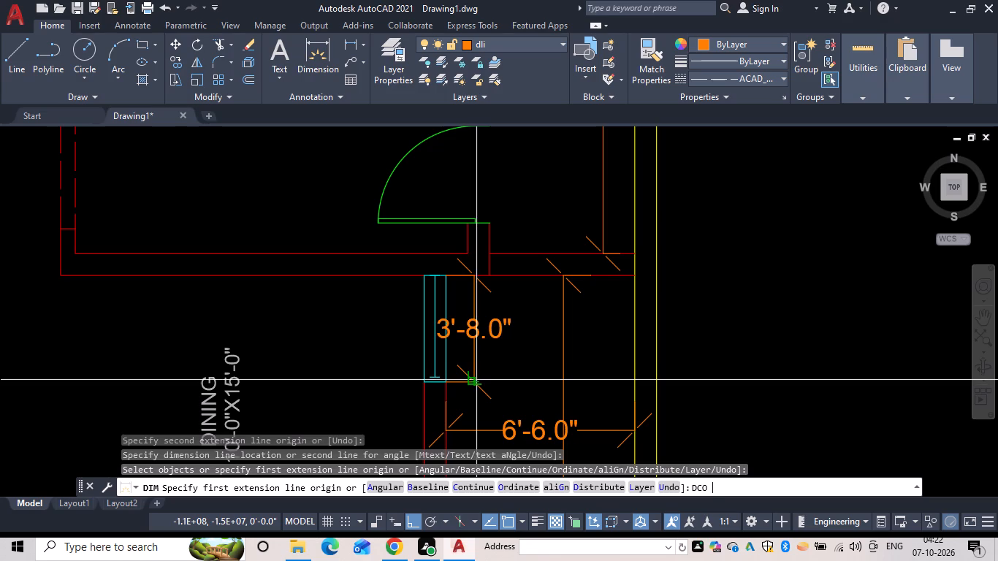
pyautogui.moveTo(486, 432); pyautogui.dragTo(486, 327, button='middle')
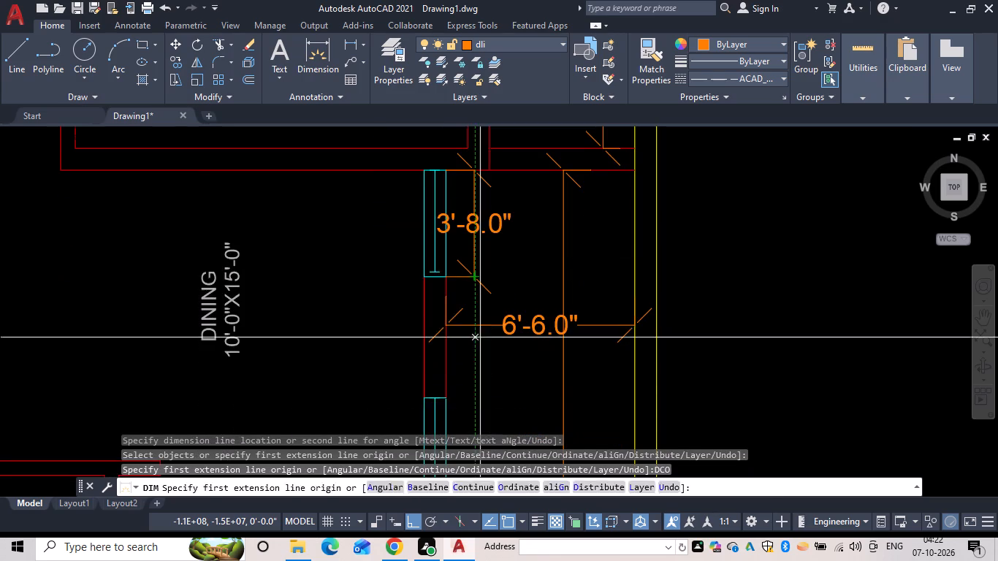
pyautogui.press('Escape')
pyautogui.write('DCO')
pyautogui.press('space')
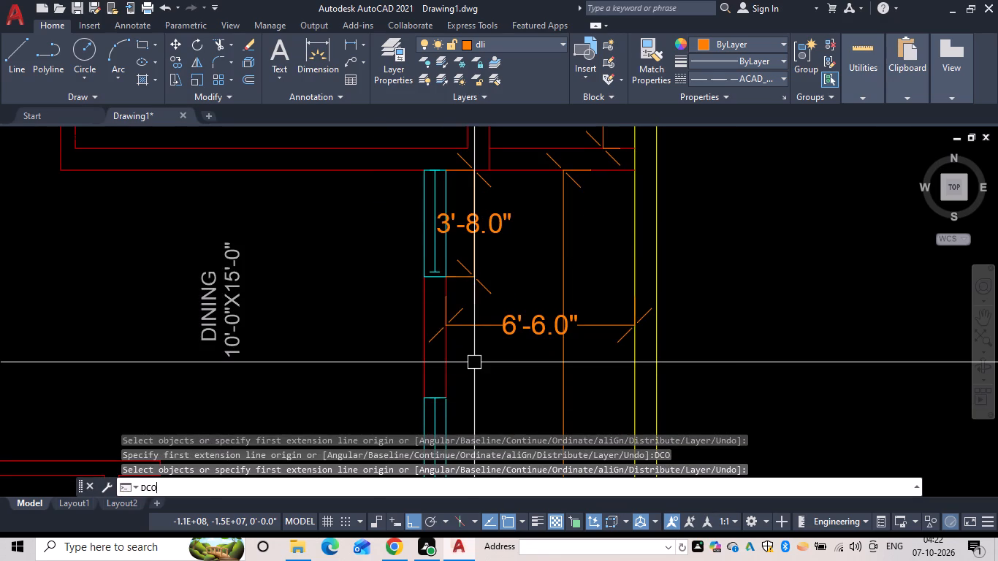
pyautogui.click(449, 397)
pyautogui.moveTo(480, 408); pyautogui.dragTo(468, 285, button='middle')
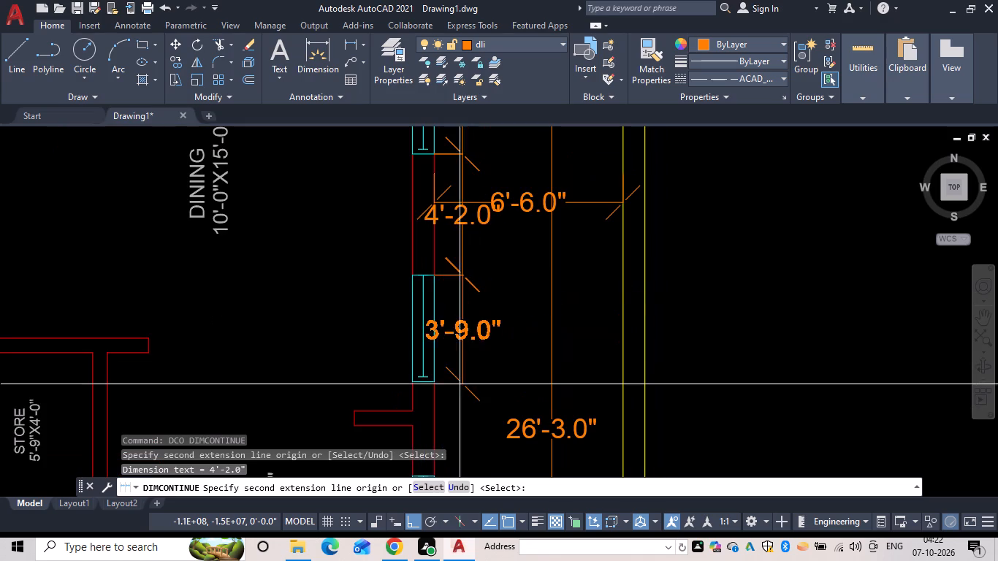
pyautogui.click(434, 382)
pyautogui.moveTo(458, 389); pyautogui.dragTo(449, 264, button='middle')
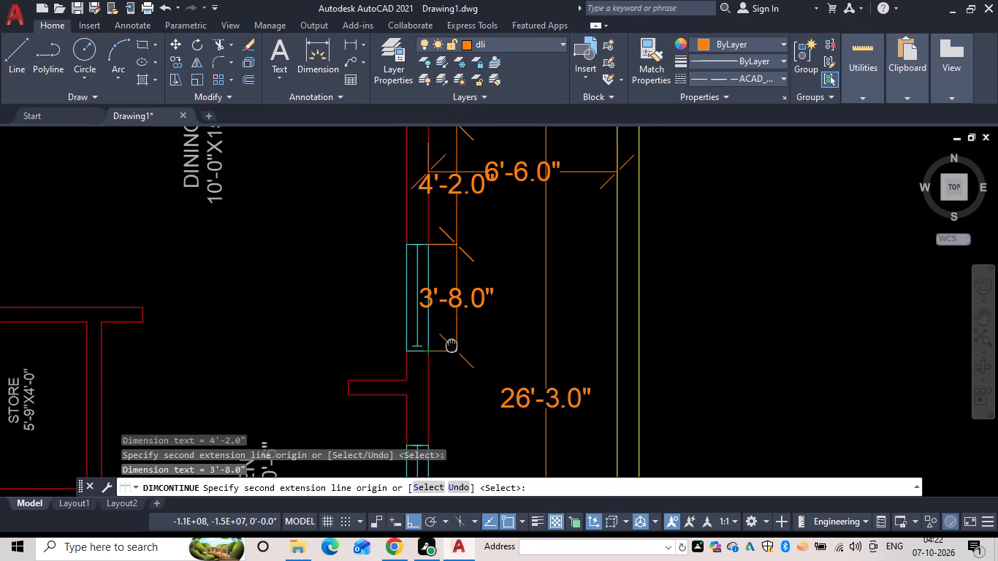
pyautogui.click(424, 351)
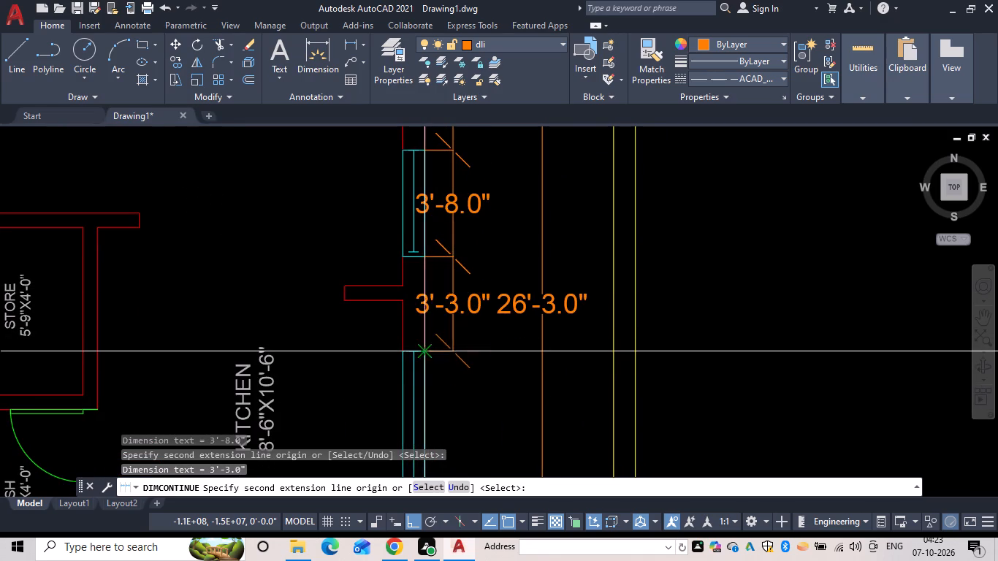
pyautogui.scroll(-1, 449, 381)
pyautogui.moveTo(446, 370); pyautogui.dragTo(441, 266, button='middle')
pyautogui.click(430, 350)
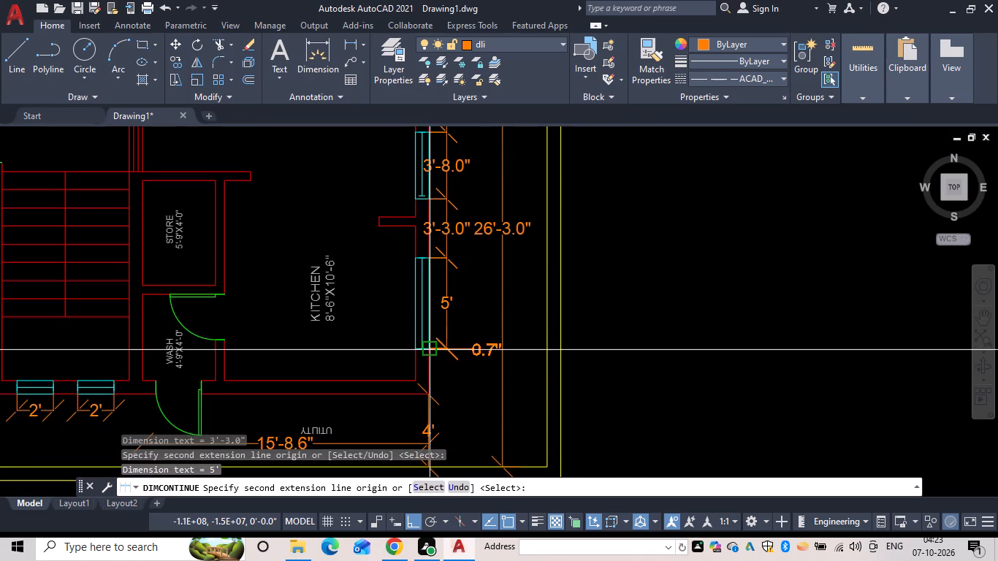
pyautogui.moveTo(440, 319); pyautogui.dragTo(452, 218, button='middle')
pyautogui.moveTo(456, 235); pyautogui.dragTo(423, 386, button='middle')
pyautogui.press('Escape')
pyautogui.press('Escape')
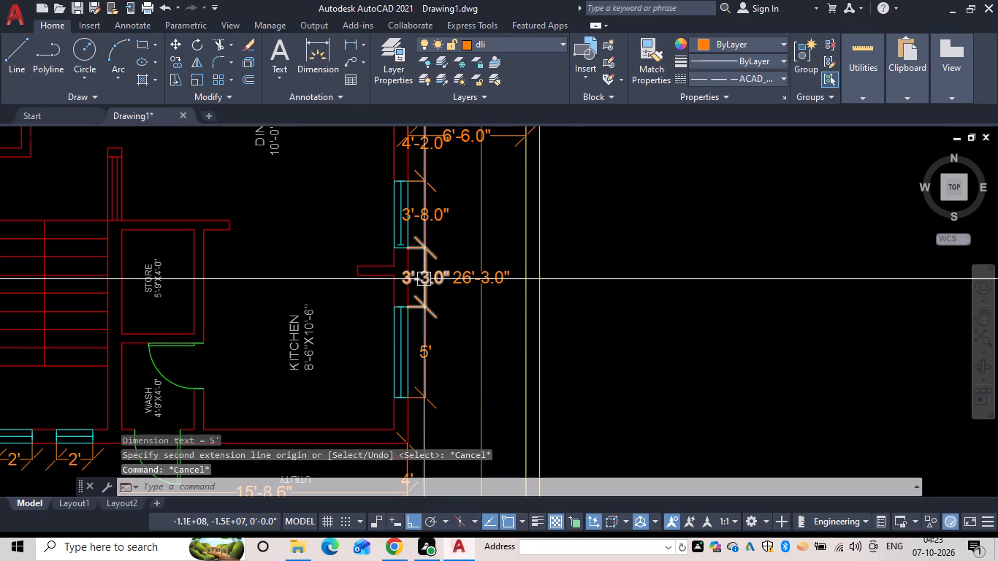
# Erase the two chained dimensions that span the wall gaps between the dining and kitchen windows.
pyautogui.click(424, 278)
pyautogui.scroll(-1, 419, 278)
pyautogui.moveTo(422, 281); pyautogui.dragTo(430, 390, button='middle')
pyautogui.click(428, 299)
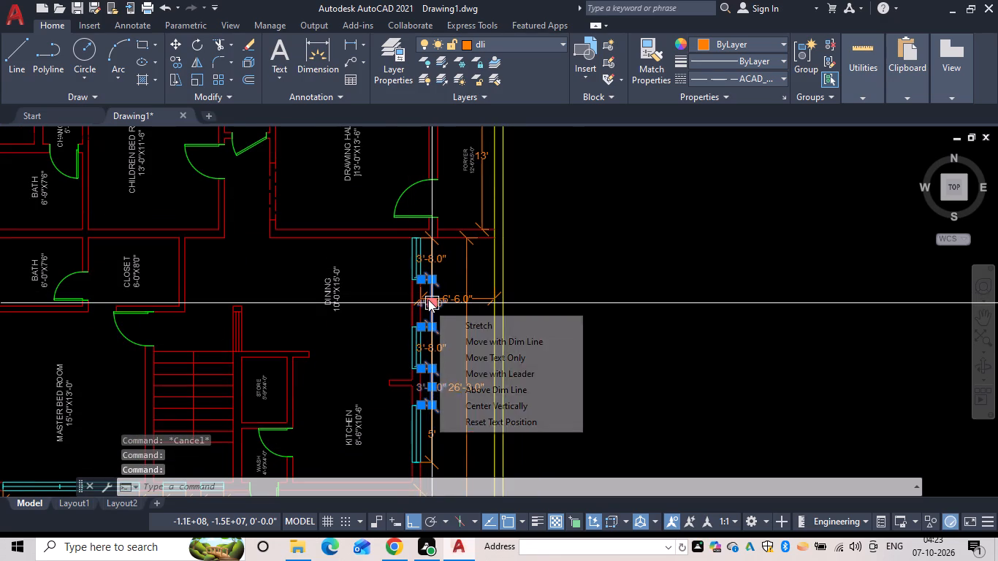
pyautogui.press('e')
pyautogui.press('space')
pyautogui.press('e')
pyautogui.press('space')
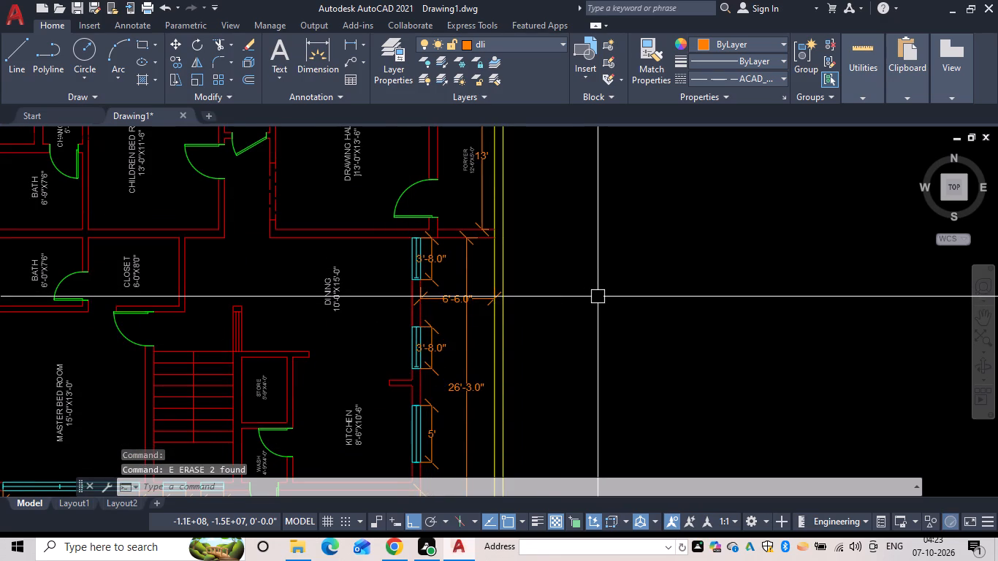
# Dimension the master bedroom's door opening beside the stairs, placing the dimension line within the wall thickness.
pyautogui.moveTo(620, 289); pyautogui.dragTo(632, 216, button='middle')
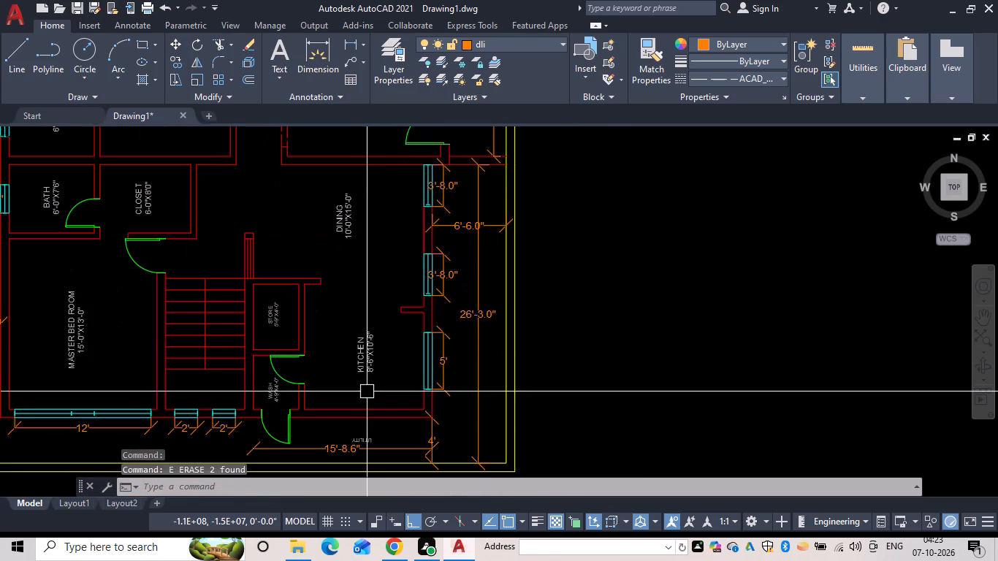
pyautogui.scroll(-1, 362, 392)
pyautogui.moveTo(362, 389); pyautogui.dragTo(492, 315, button='middle')
pyautogui.moveTo(481, 328); pyautogui.dragTo(448, 410, button='middle')
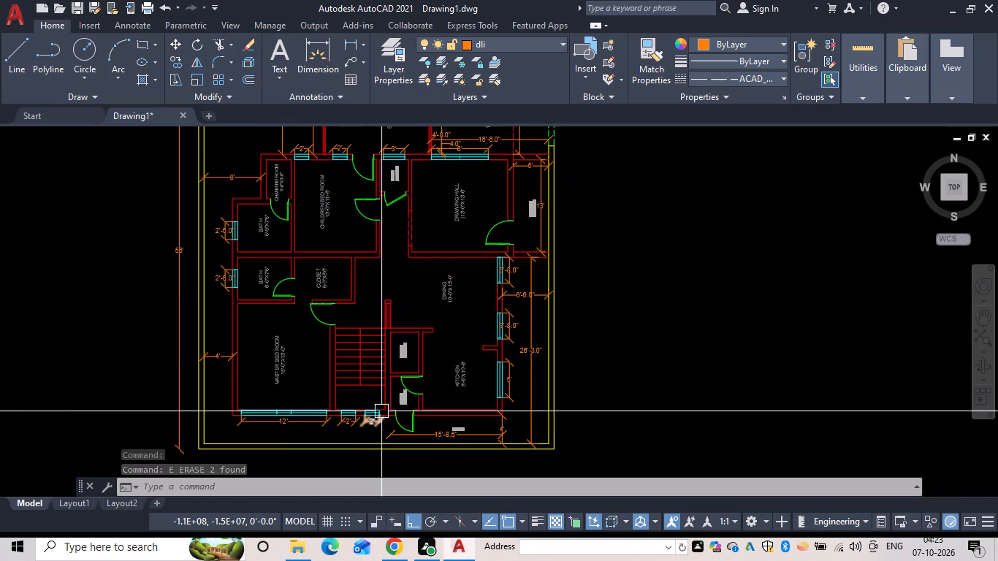
pyautogui.scroll(2, 353, 340)
pyautogui.moveTo(388, 345); pyautogui.dragTo(378, 359, button='middle')
pyautogui.scroll(2, 244, 312)
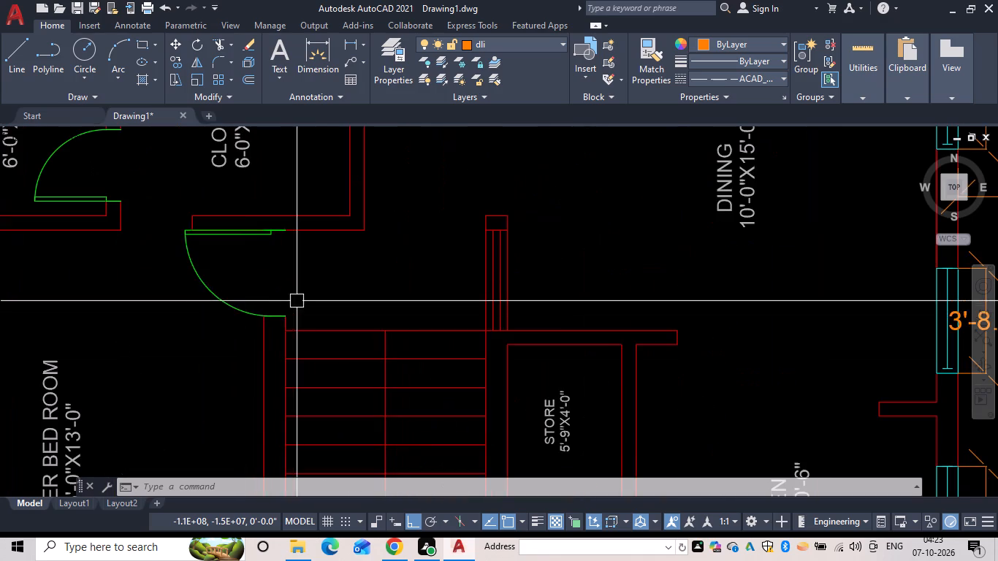
pyautogui.moveTo(298, 301); pyautogui.dragTo(295, 378, button='middle')
pyautogui.press('Escape')
pyautogui.press('d')
pyautogui.write('LI')
pyautogui.press('space')
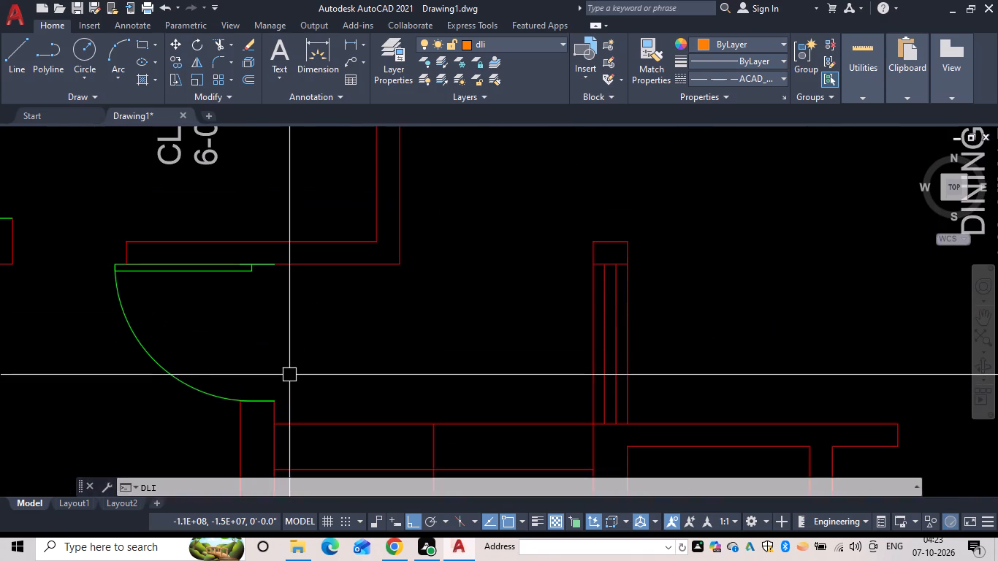
pyautogui.moveTo(273, 402); pyautogui.dragTo(273, 395)
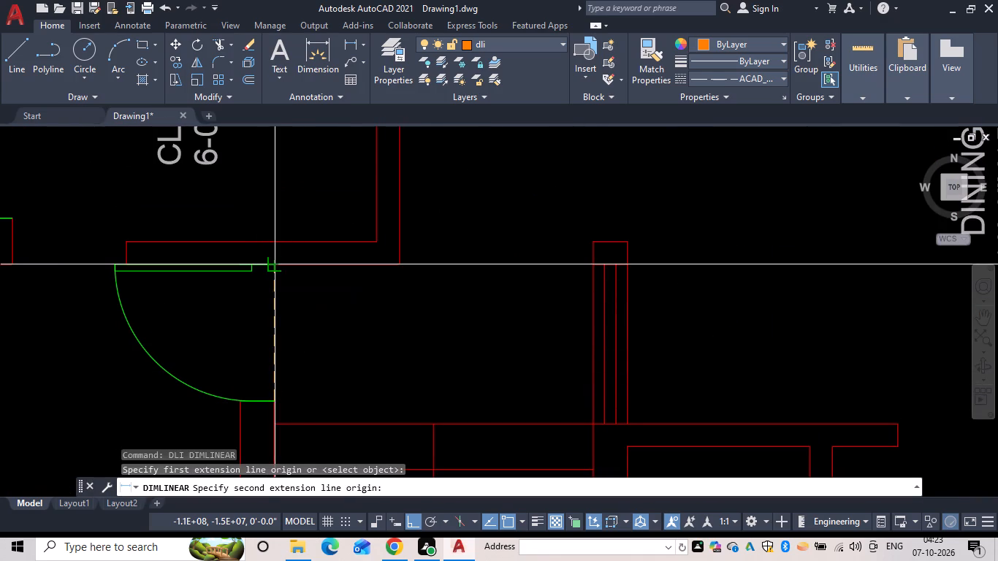
pyautogui.click(275, 264)
pyautogui.click(259, 278)
pyautogui.moveTo(282, 277); pyautogui.dragTo(338, 410, button='middle')
# Dimension the door opening between the closet and its adjoining bath, placing the dimension line within the wall thickness.
pyautogui.scroll(-1, 338, 409)
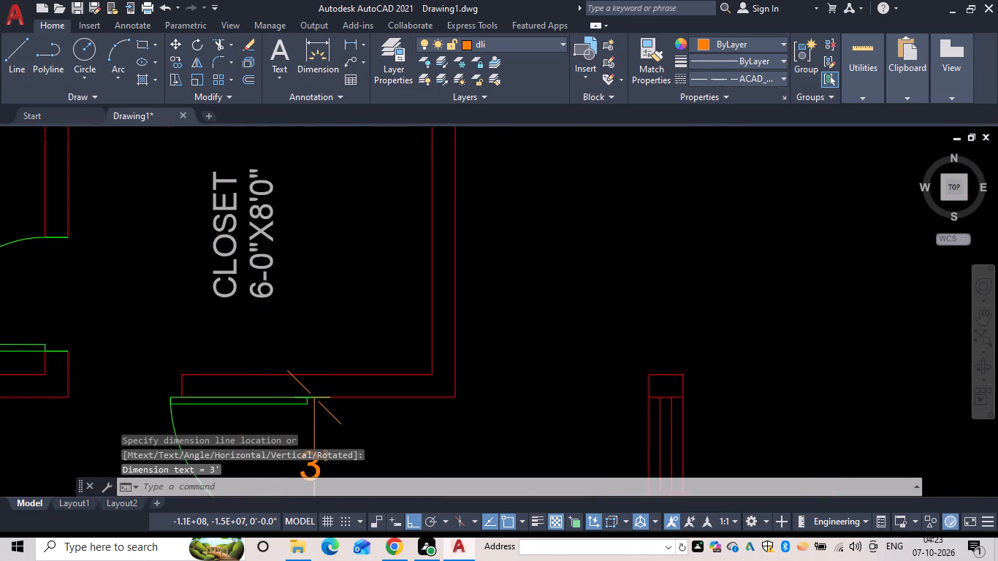
pyautogui.moveTo(348, 387); pyautogui.dragTo(484, 347, button='middle')
pyautogui.press('space')
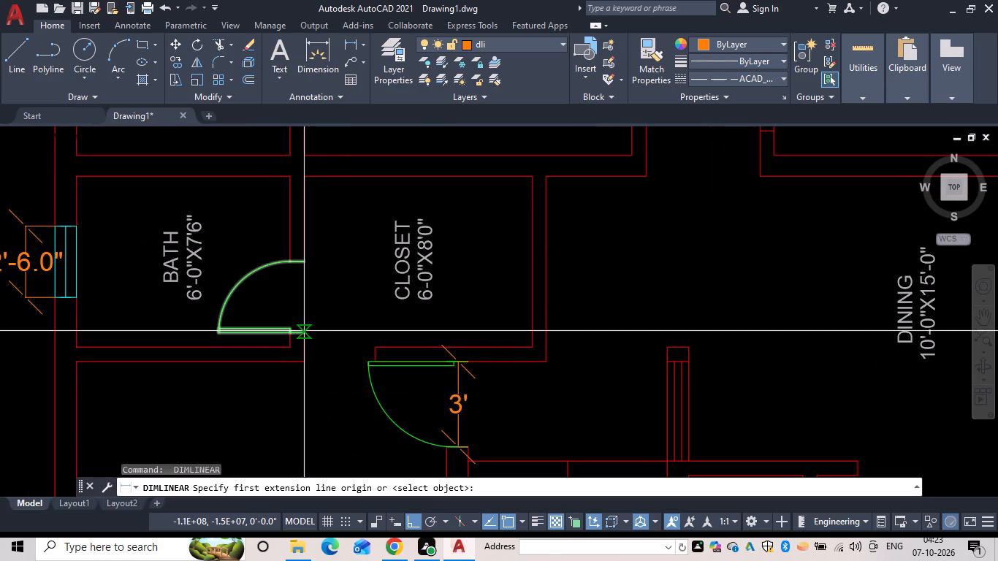
pyautogui.moveTo(306, 334); pyautogui.dragTo(306, 318)
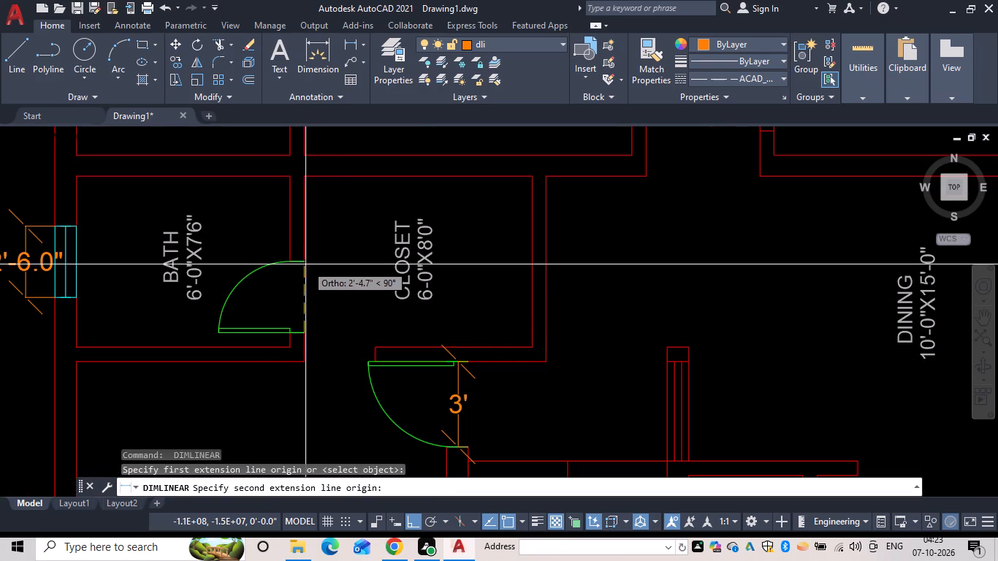
pyautogui.click(304, 262)
pyautogui.click(291, 272)
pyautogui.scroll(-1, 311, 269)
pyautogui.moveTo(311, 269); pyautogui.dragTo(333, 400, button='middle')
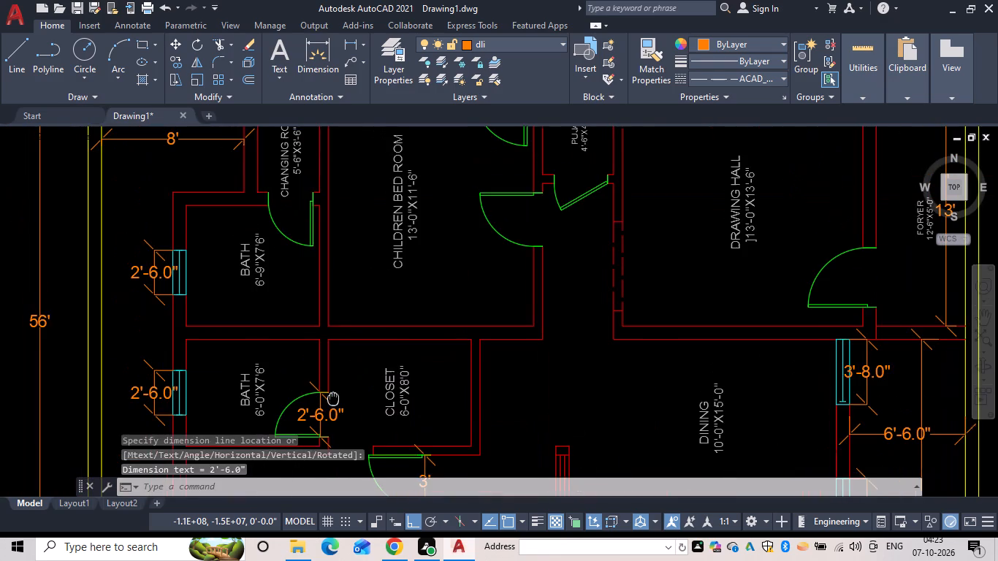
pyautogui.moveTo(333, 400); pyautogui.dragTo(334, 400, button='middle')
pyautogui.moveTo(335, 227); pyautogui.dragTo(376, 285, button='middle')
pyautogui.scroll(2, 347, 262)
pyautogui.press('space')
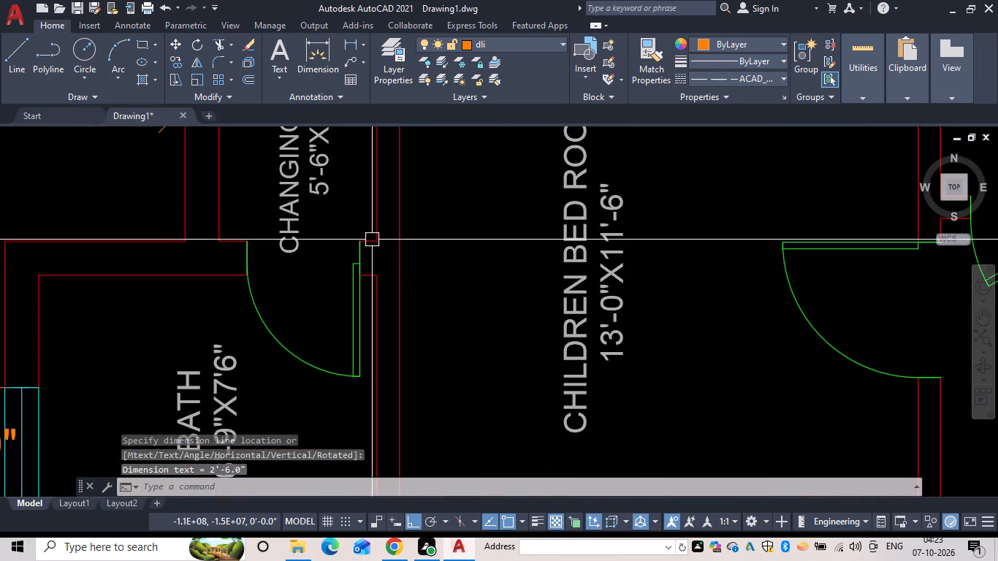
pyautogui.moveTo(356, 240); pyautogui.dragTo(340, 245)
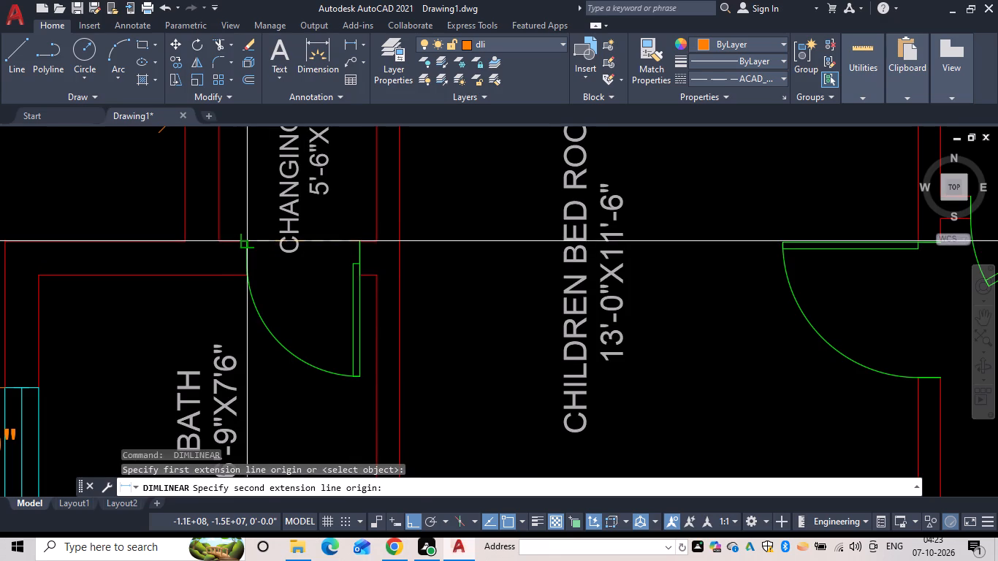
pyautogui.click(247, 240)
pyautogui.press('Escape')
# Dimension the door opening between the drawing hall and the foyer, placing the dimension line within the wall thickness.
pyautogui.scroll(-2, 338, 319)
pyautogui.moveTo(337, 319); pyautogui.dragTo(252, 294, button='middle')
pyautogui.scroll(-2, 291, 296)
pyautogui.moveTo(313, 285); pyautogui.dragTo(332, 268, button='middle')
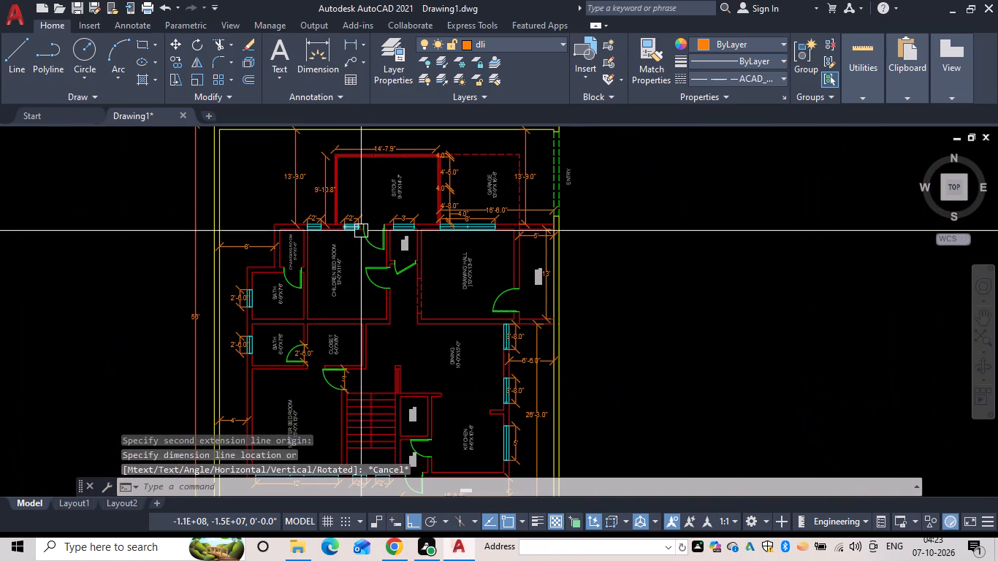
pyautogui.scroll(2, 543, 299)
pyautogui.scroll(1, 490, 323)
pyautogui.press('space')
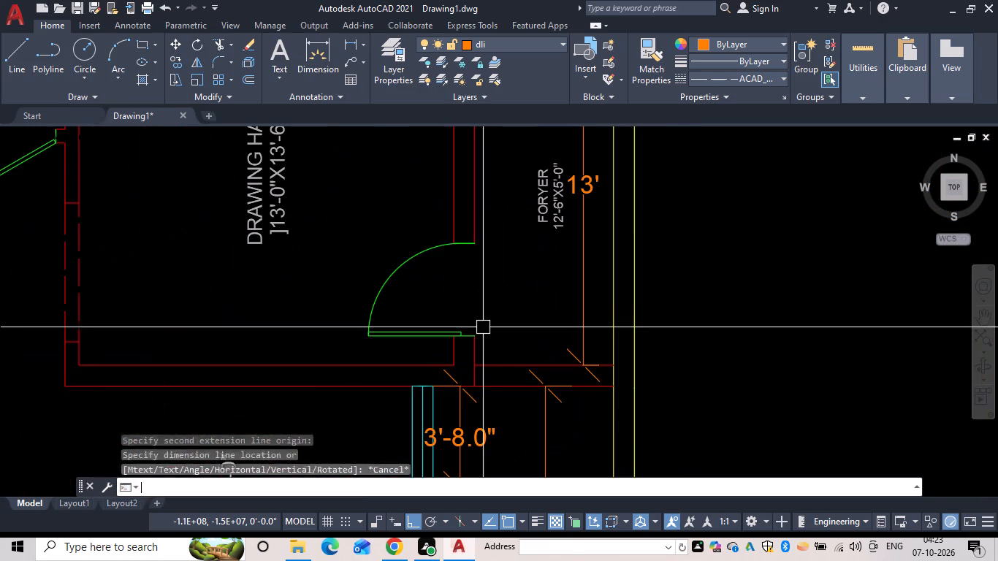
pyautogui.moveTo(473, 335); pyautogui.dragTo(472, 317)
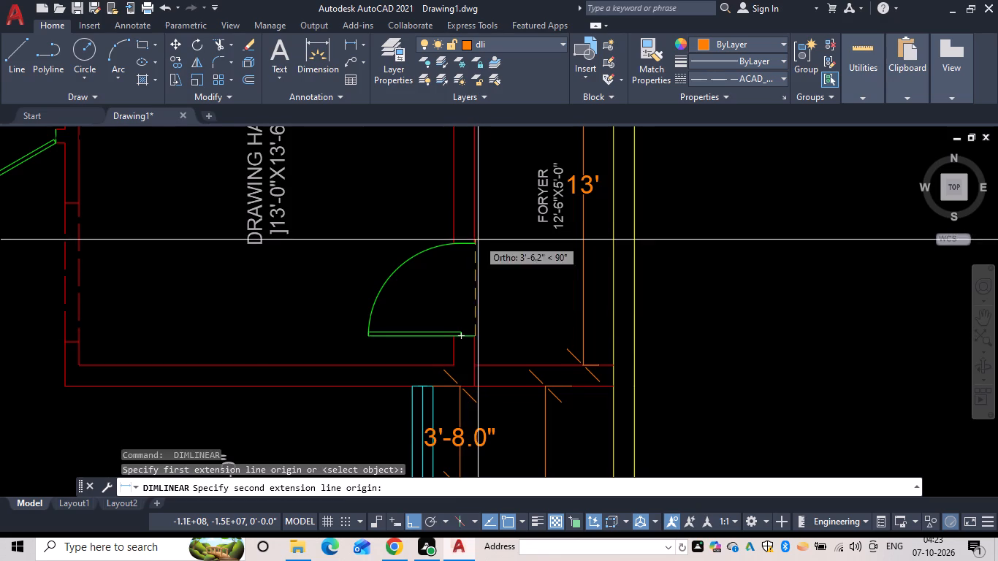
pyautogui.click(475, 243)
pyautogui.click(460, 259)
# Dimension the children bedroom's east-wall door opening near the puja room, placing the dimension line within the wall thickness.
pyautogui.scroll(-1, 494, 260)
pyautogui.moveTo(494, 262); pyautogui.dragTo(495, 262, button='middle')
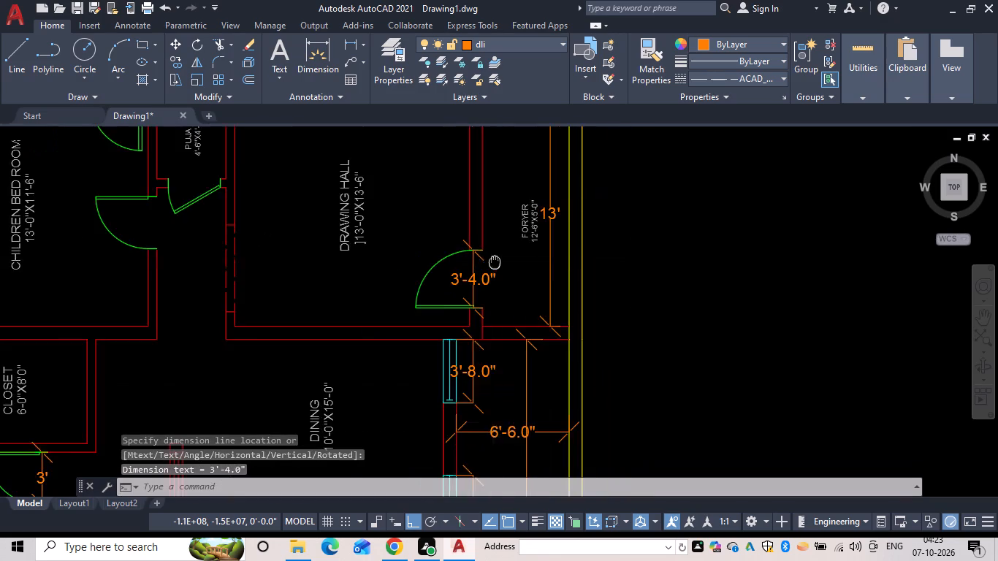
pyautogui.moveTo(495, 262); pyautogui.dragTo(558, 226, button='middle')
pyautogui.moveTo(397, 245); pyautogui.dragTo(546, 247, button='middle')
pyautogui.moveTo(383, 202); pyautogui.dragTo(441, 273, button='middle')
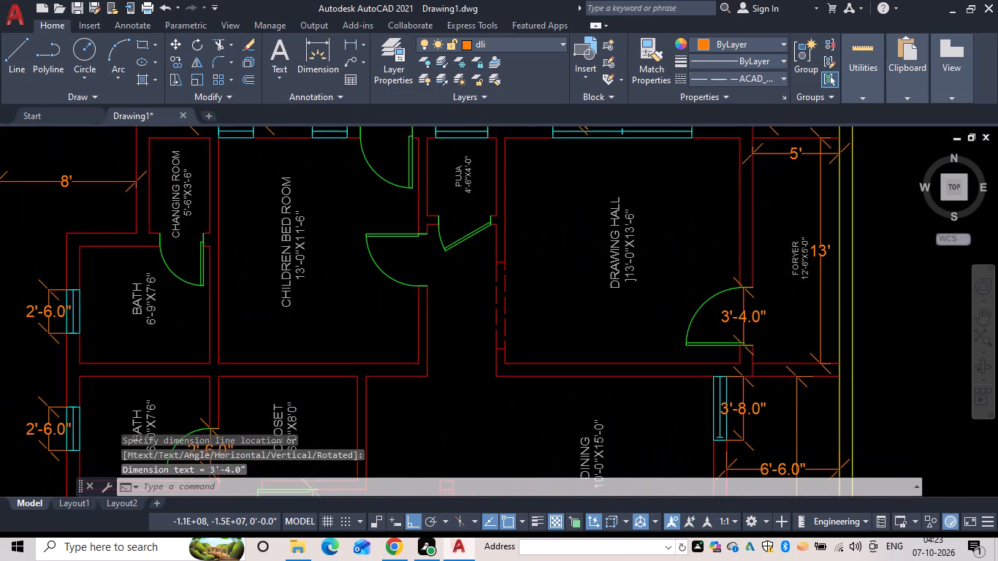
pyautogui.scroll(1, 414, 274)
pyautogui.press('space')
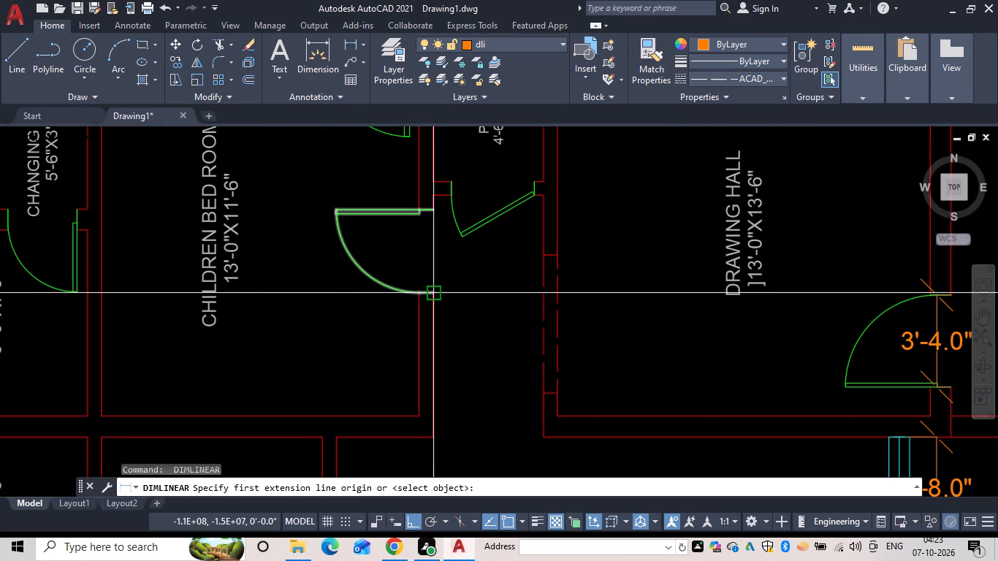
pyautogui.click(434, 284)
pyautogui.press('Escape')
pyautogui.press('space')
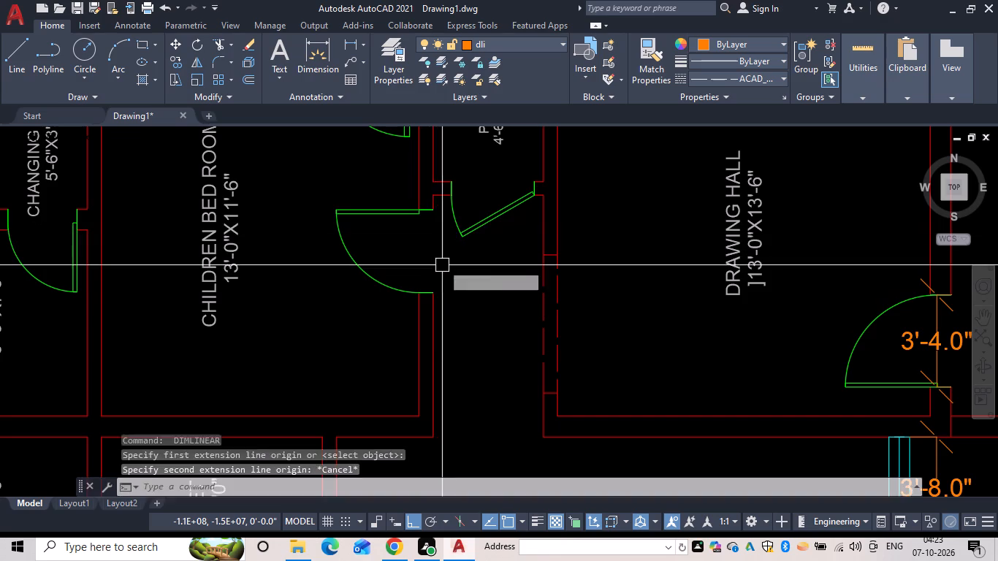
pyautogui.moveTo(433, 292); pyautogui.dragTo(432, 284)
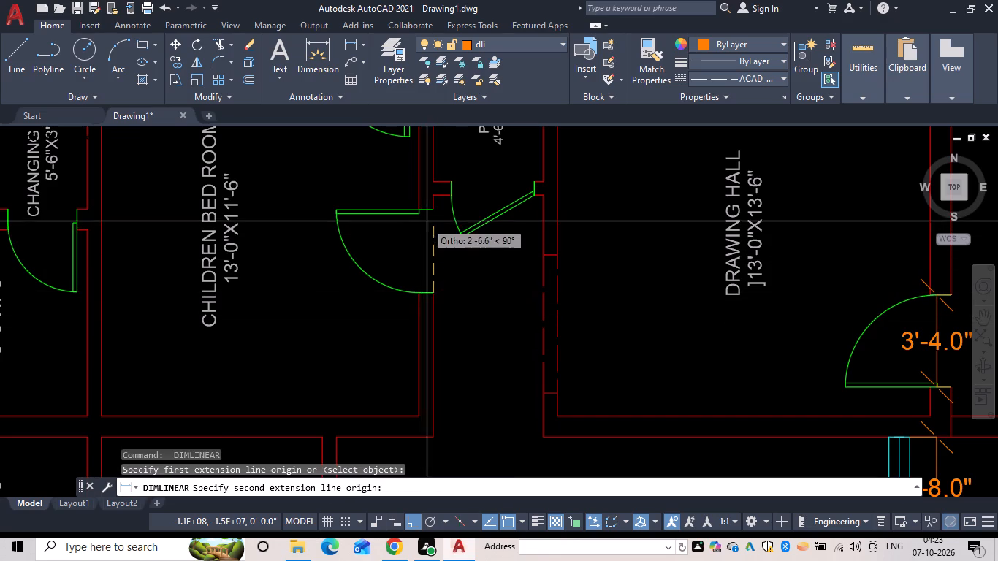
pyautogui.click(433, 210)
pyautogui.click(426, 229)
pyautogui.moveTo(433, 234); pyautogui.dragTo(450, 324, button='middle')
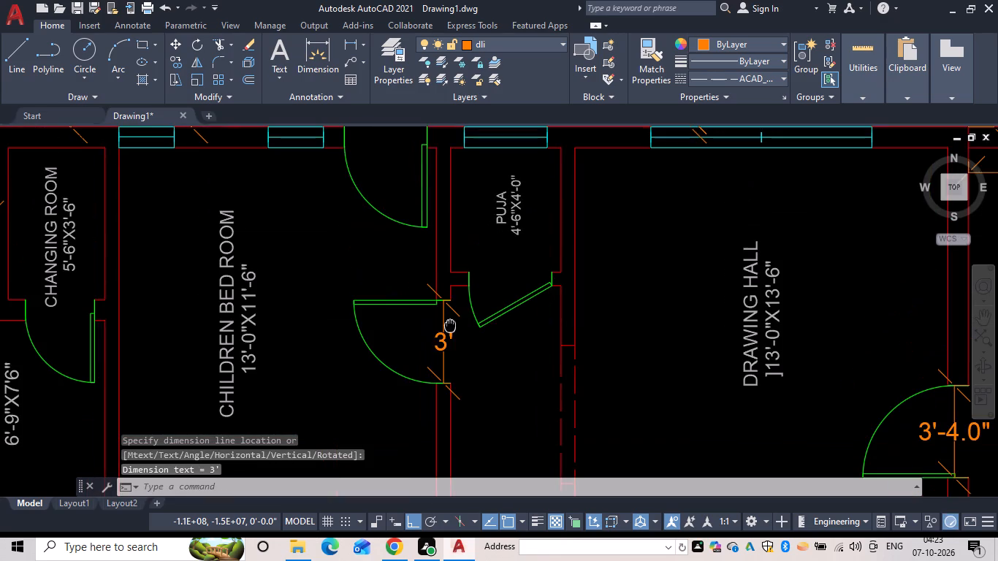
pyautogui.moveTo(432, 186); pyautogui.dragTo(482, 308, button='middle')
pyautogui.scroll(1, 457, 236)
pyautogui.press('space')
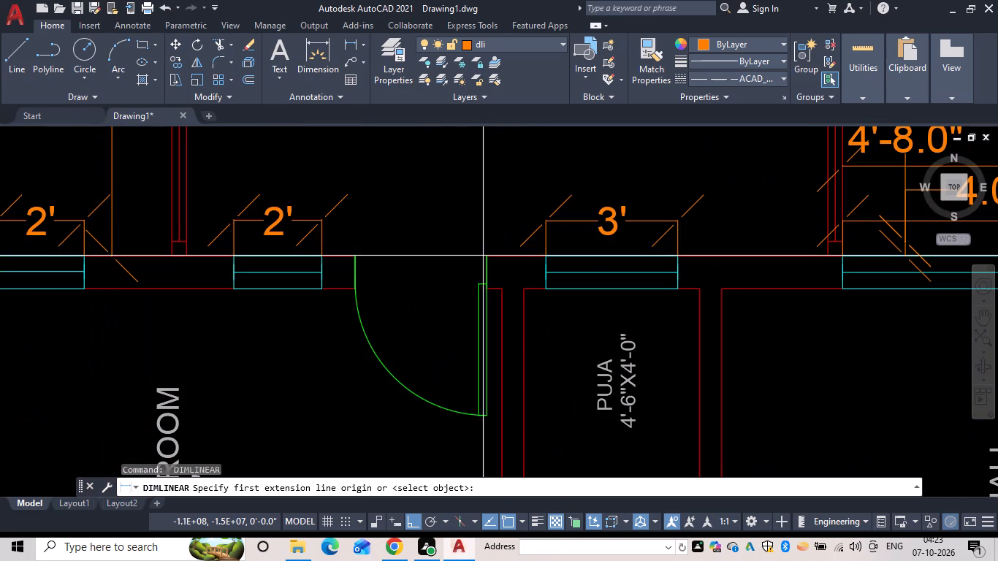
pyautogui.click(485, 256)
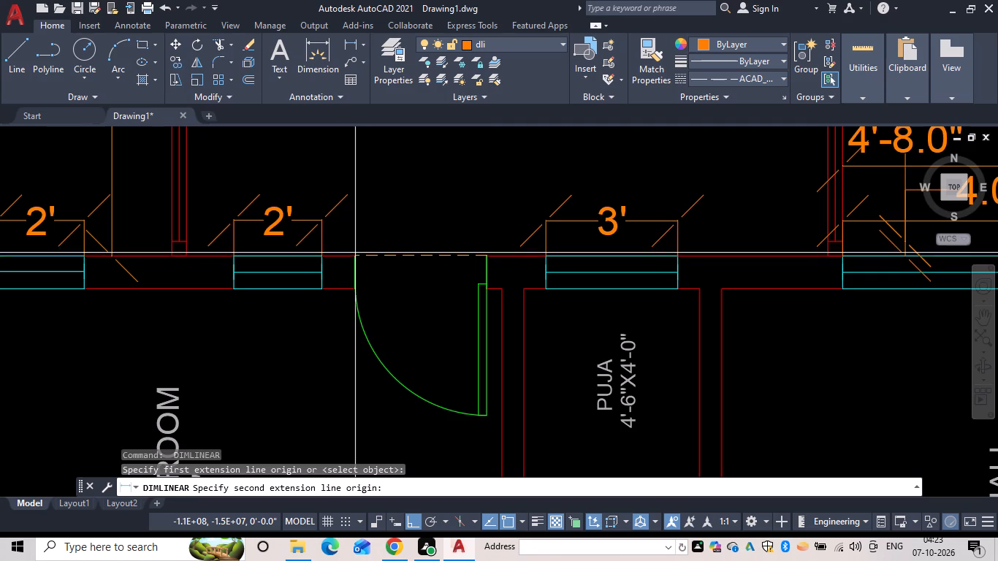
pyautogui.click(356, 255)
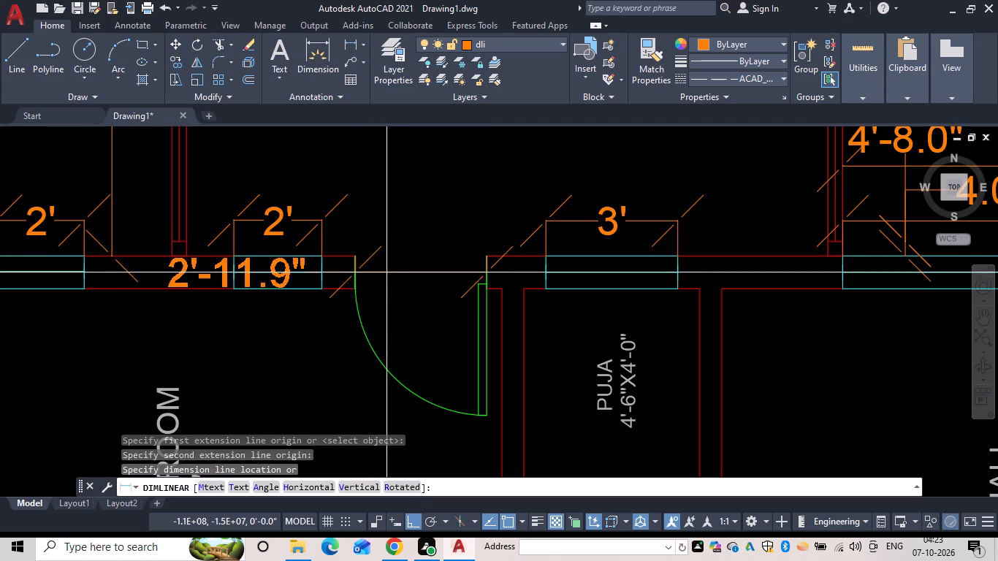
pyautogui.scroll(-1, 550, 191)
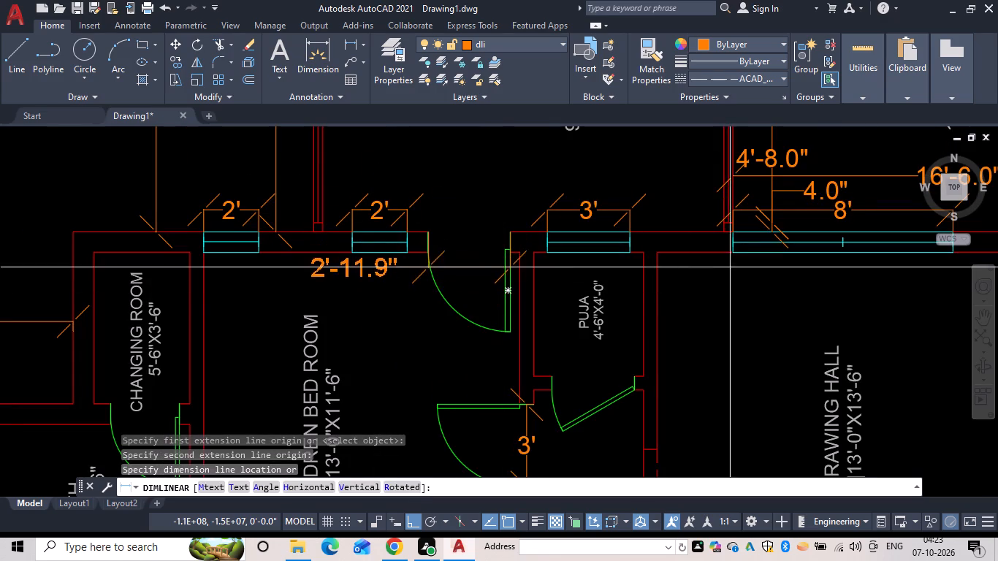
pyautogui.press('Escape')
# Dimension the children bedroom's north-wall door opening beside the puja room, placing the dimension line near the wall's inner face.
pyautogui.scroll(2, 487, 238)
pyautogui.moveTo(494, 248); pyautogui.dragTo(507, 318, button='middle')
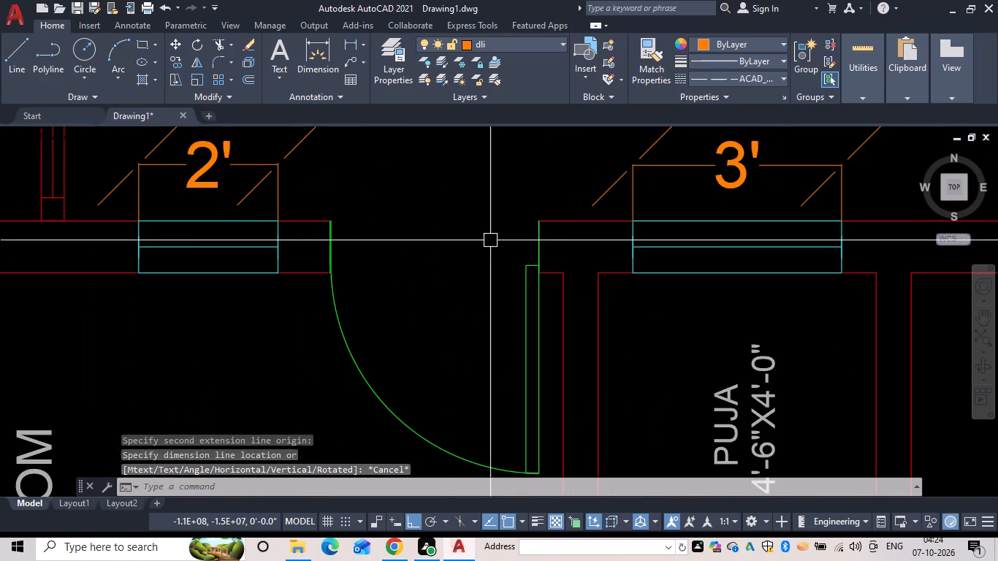
pyautogui.moveTo(507, 318); pyautogui.dragTo(509, 317, button='middle')
pyautogui.scroll(1, 547, 302)
pyautogui.press('space')
pyautogui.click(558, 280)
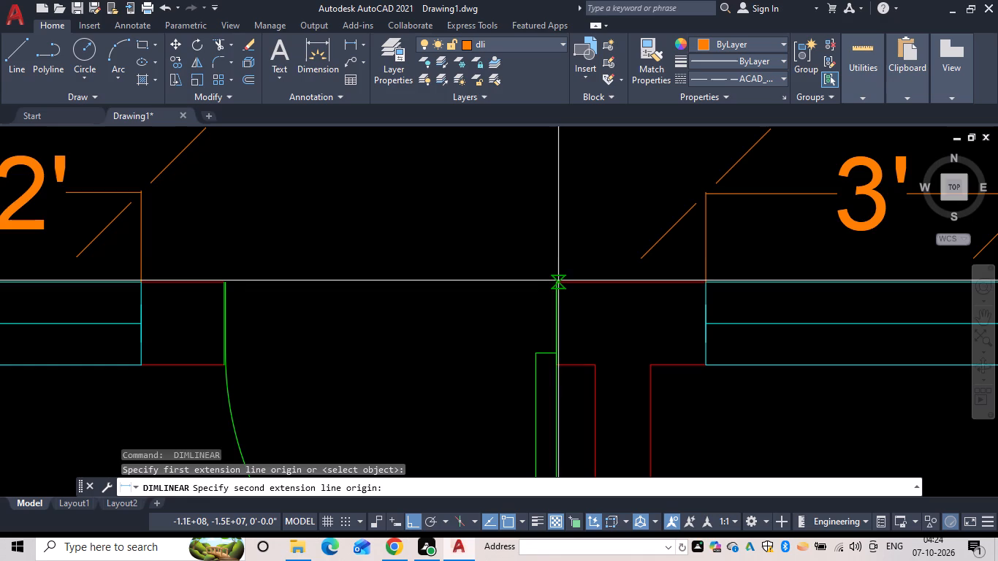
pyautogui.scroll(6, 224, 281)
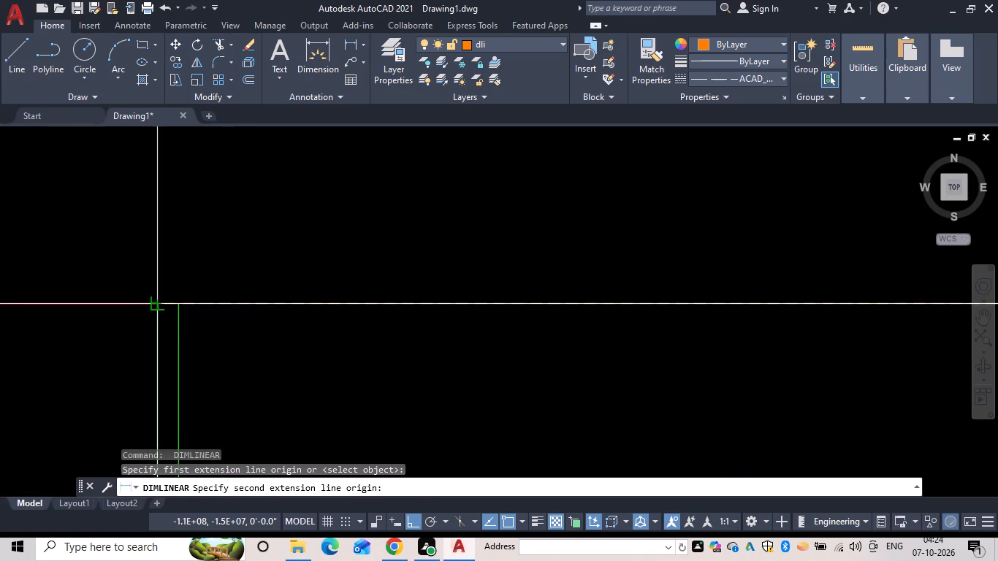
pyautogui.click(163, 303)
pyautogui.scroll(-3, 291, 305)
pyautogui.scroll(-3, 358, 332)
pyautogui.moveTo(359, 327); pyautogui.dragTo(347, 241, button='middle')
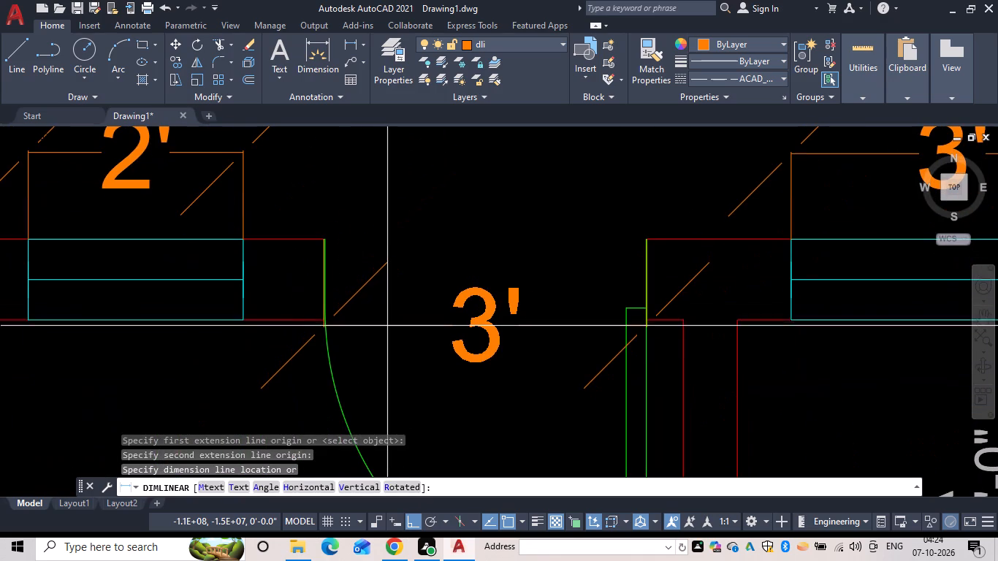
pyautogui.click(387, 329)
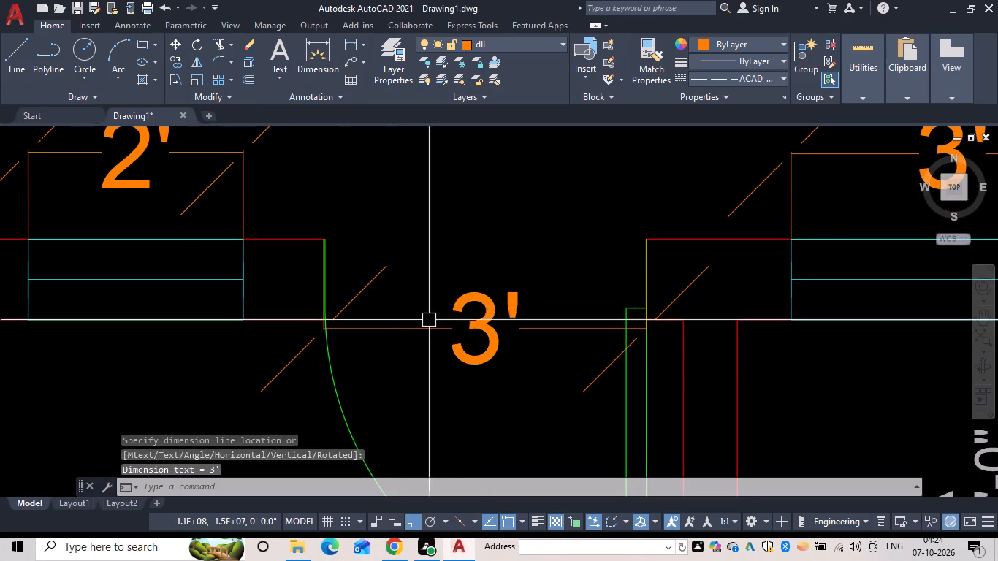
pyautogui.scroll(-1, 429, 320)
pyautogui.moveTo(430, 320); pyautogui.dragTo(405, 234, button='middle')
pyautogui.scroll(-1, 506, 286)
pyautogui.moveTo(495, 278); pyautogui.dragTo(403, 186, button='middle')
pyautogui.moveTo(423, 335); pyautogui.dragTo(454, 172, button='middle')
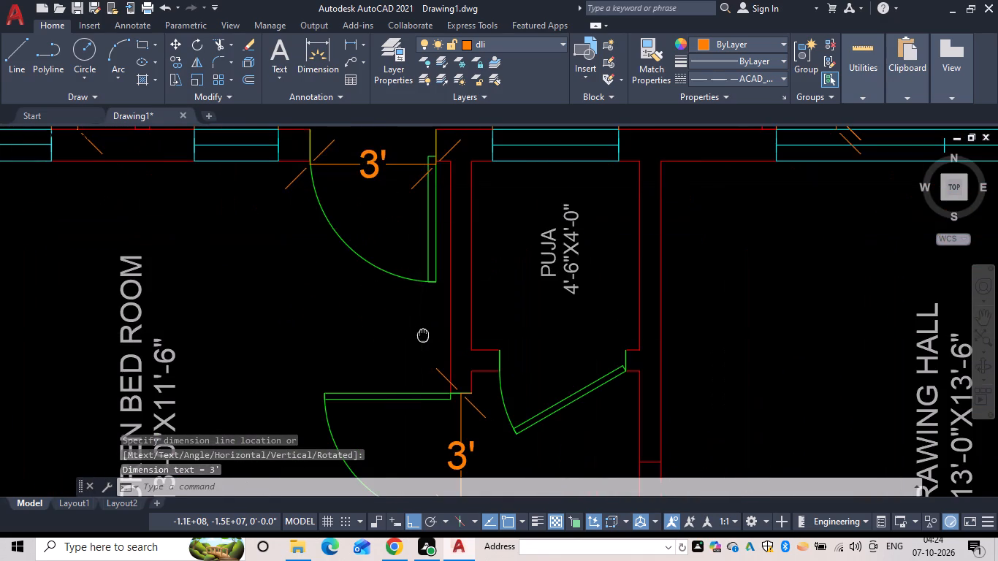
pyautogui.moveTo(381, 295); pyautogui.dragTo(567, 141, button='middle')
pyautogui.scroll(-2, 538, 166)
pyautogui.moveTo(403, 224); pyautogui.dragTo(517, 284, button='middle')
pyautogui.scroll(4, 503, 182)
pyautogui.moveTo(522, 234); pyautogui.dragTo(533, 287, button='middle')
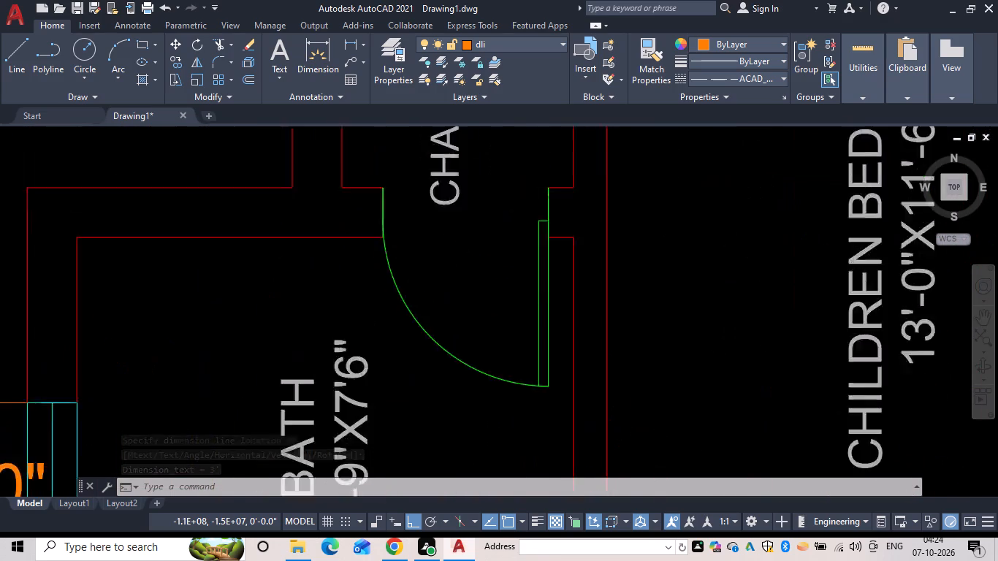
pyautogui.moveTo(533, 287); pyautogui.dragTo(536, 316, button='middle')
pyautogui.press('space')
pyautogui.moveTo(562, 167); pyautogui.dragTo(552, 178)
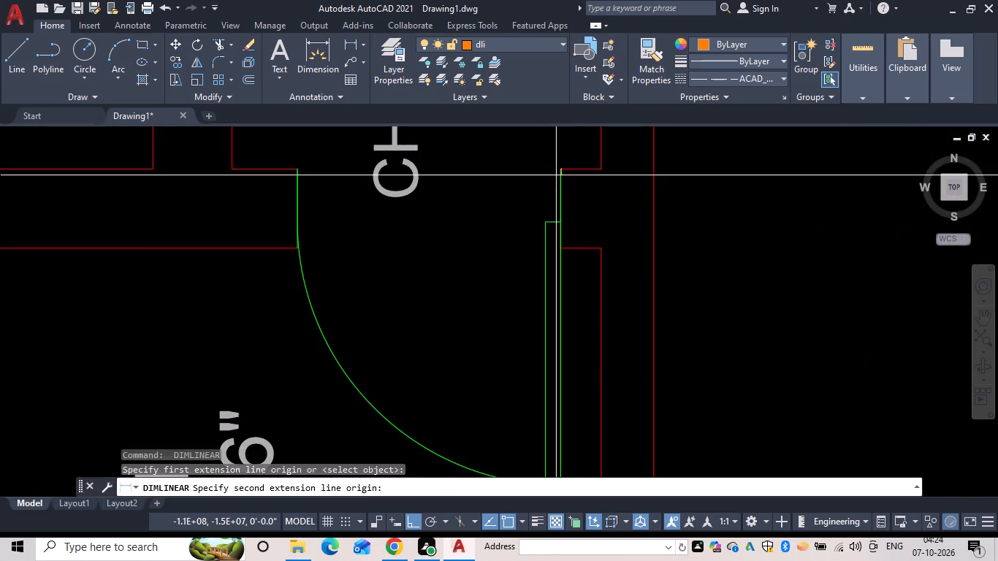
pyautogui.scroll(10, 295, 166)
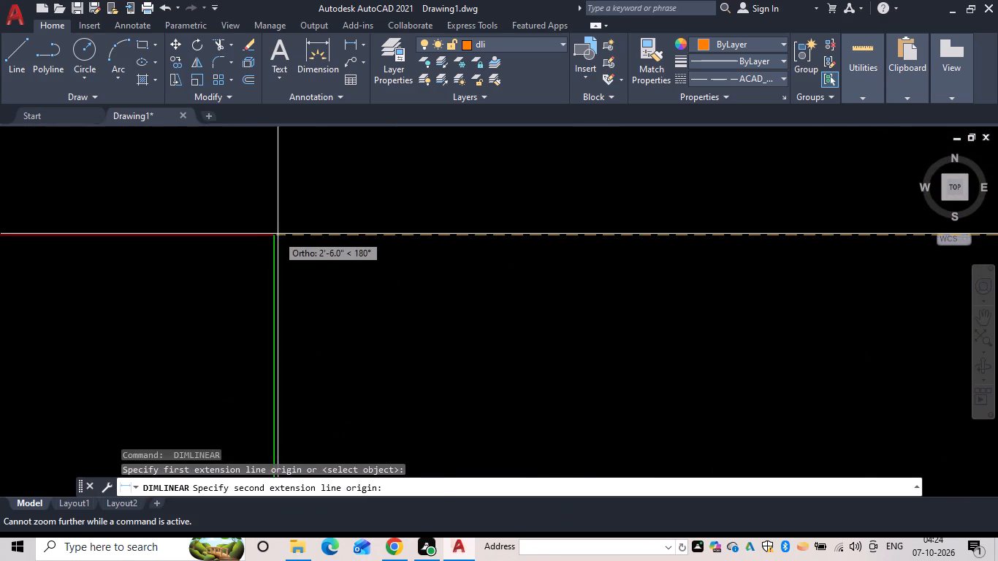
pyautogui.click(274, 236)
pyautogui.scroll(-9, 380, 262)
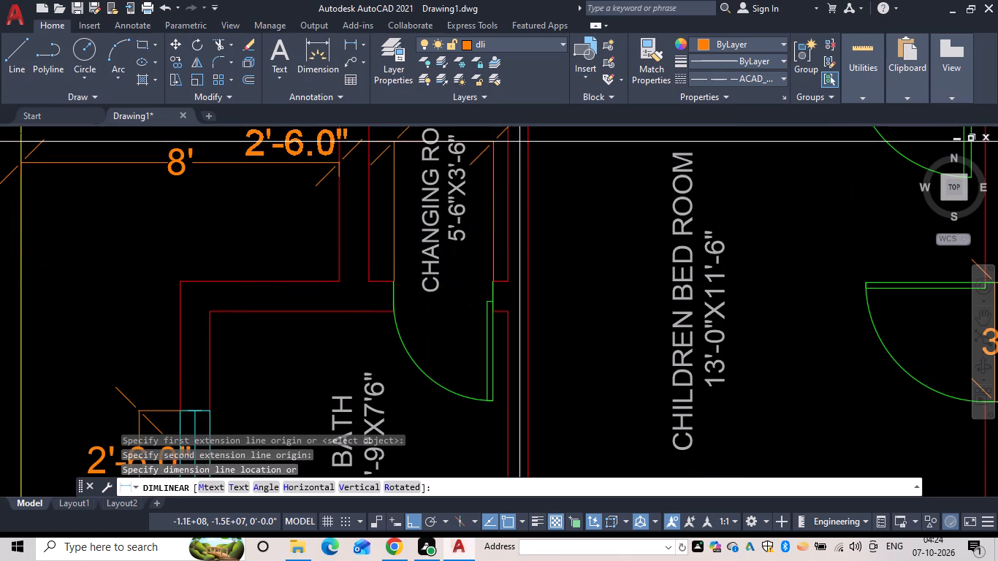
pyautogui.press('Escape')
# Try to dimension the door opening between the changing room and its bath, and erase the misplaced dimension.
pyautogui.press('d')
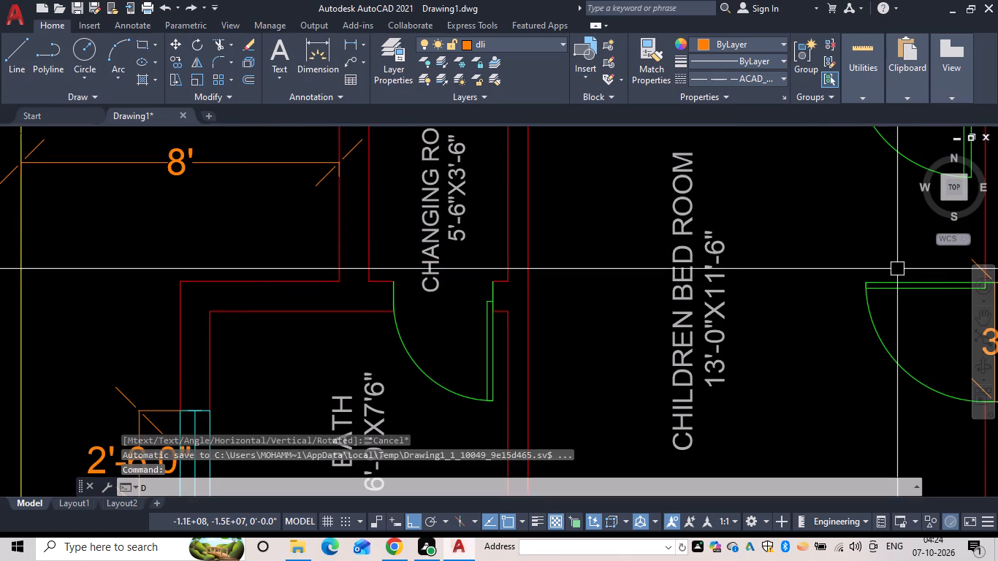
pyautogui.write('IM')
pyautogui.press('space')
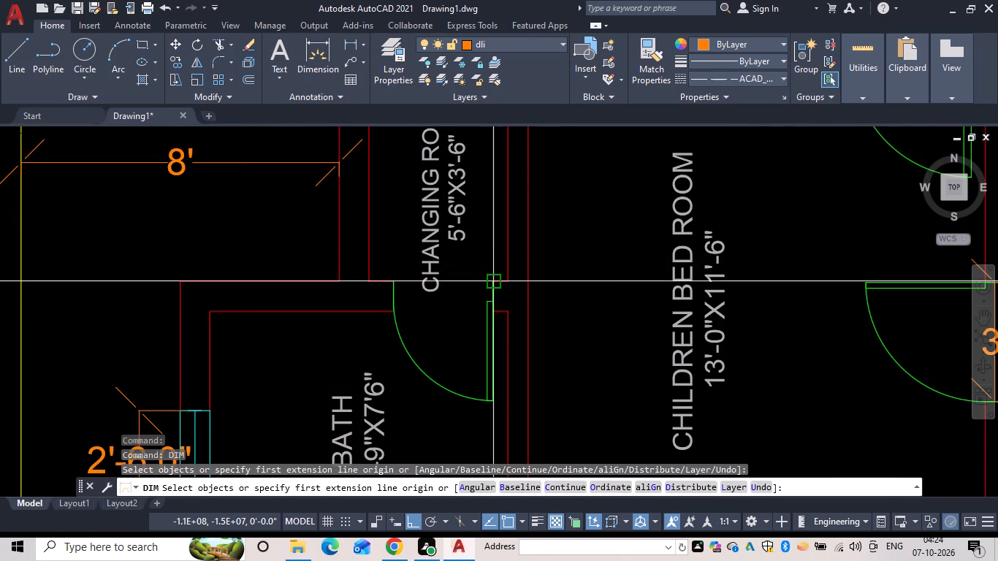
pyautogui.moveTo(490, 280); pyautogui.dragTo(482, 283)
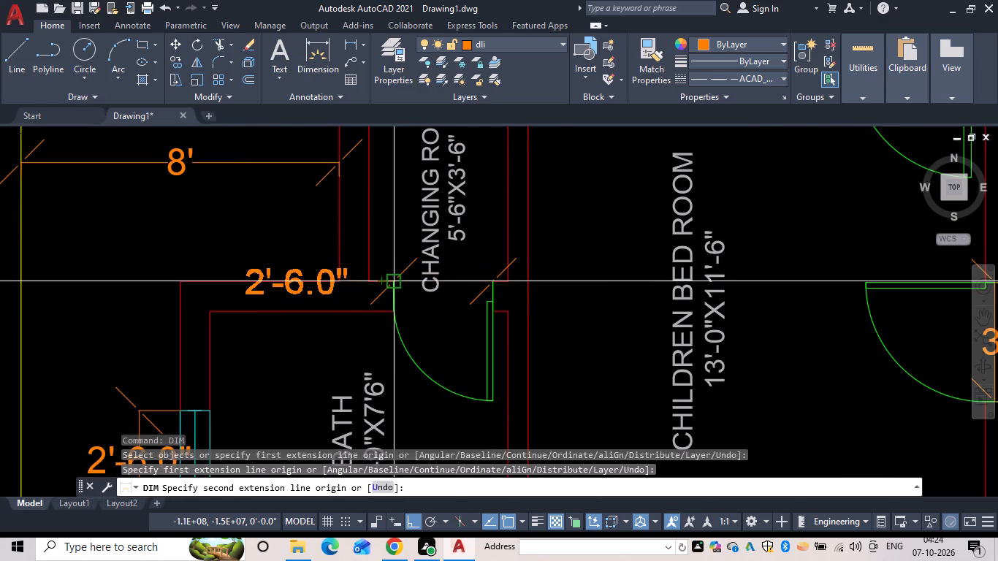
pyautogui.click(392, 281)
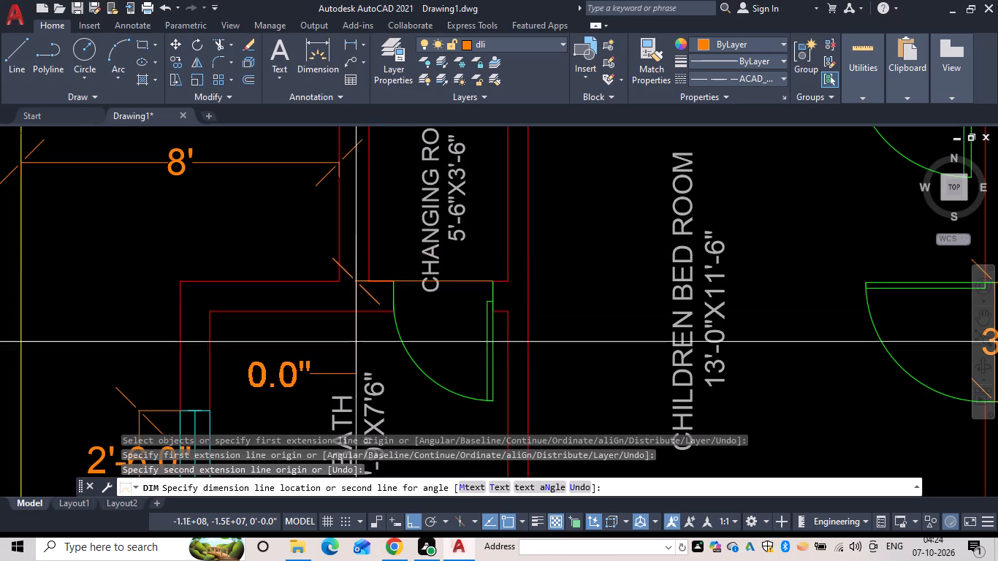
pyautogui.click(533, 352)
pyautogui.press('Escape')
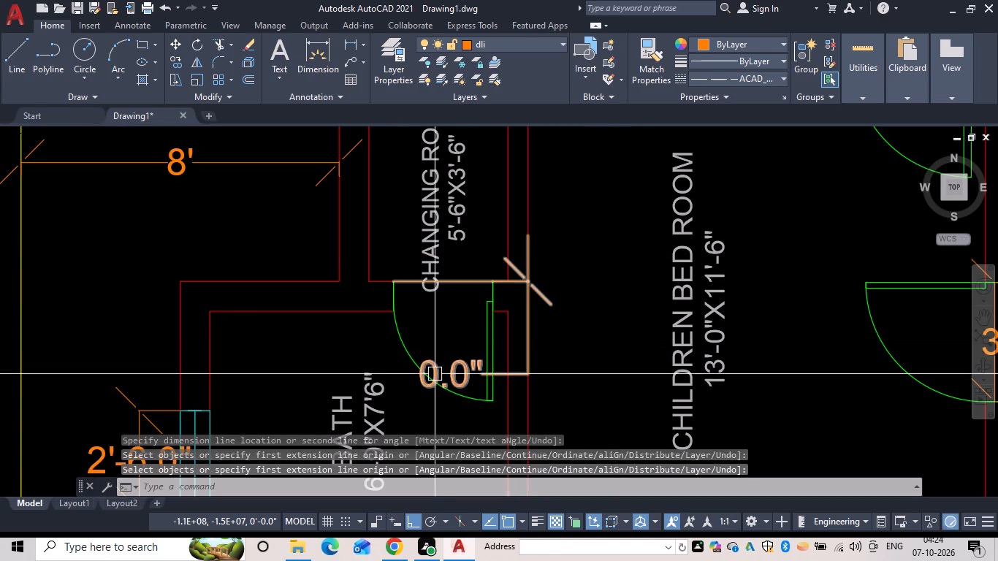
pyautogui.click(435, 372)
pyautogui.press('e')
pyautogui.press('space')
# Move the stair treads and centre line between the master bedroom and store onto the stair case layer.
pyautogui.scroll(-2, 571, 326)
pyautogui.moveTo(571, 326); pyautogui.dragTo(463, 285, button='middle')
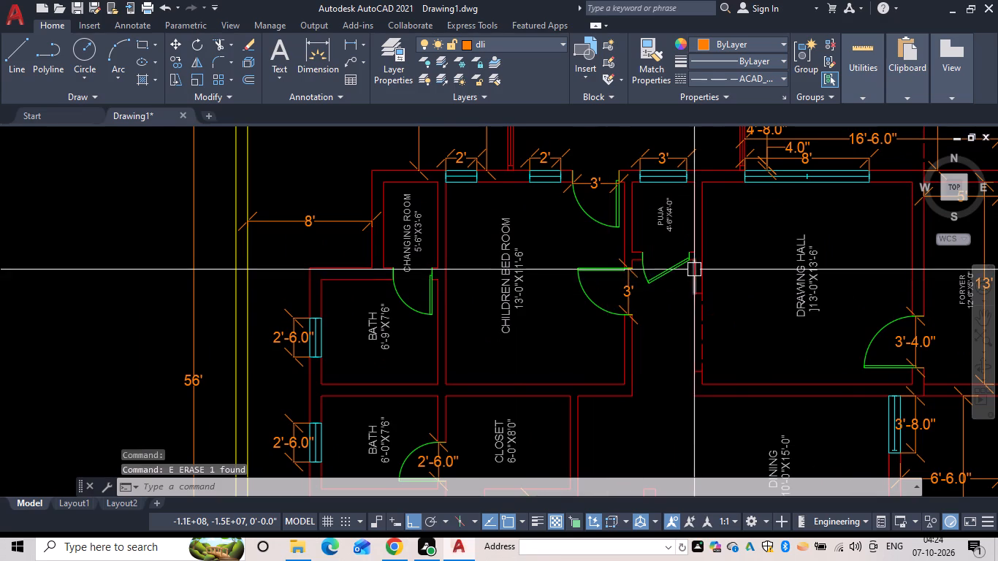
pyautogui.scroll(-1, 693, 264)
pyautogui.moveTo(688, 259); pyautogui.dragTo(526, 203, button='middle')
pyautogui.moveTo(613, 262); pyautogui.dragTo(527, 194, button='middle')
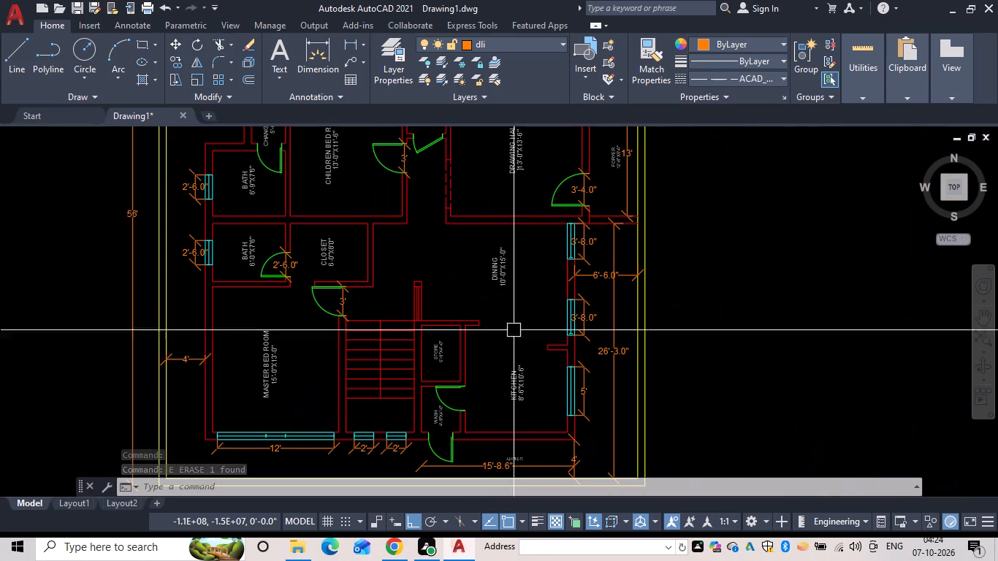
pyautogui.moveTo(502, 350); pyautogui.dragTo(538, 269, button='middle')
pyautogui.scroll(1, 525, 317)
pyautogui.moveTo(525, 317); pyautogui.dragTo(527, 313, button='middle')
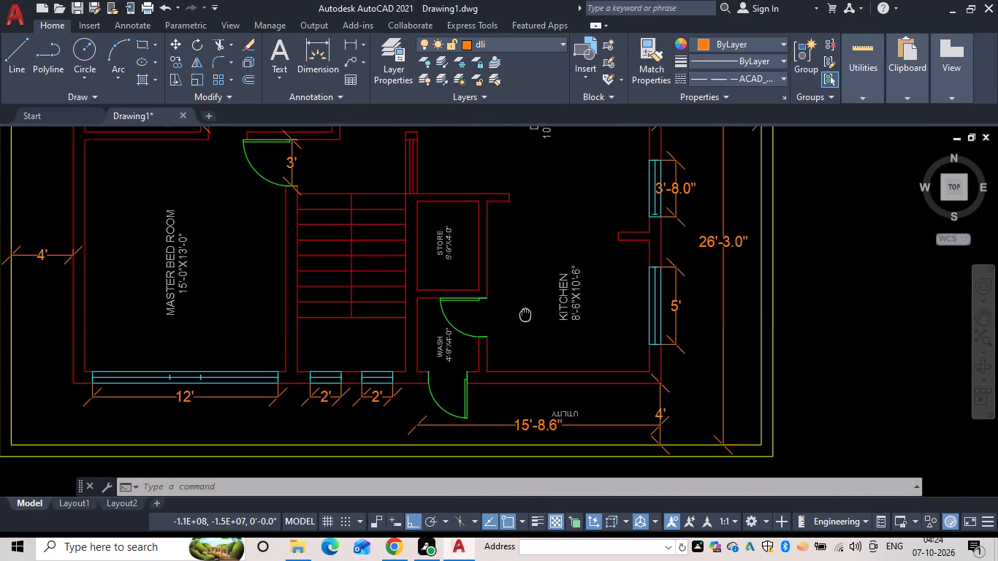
pyautogui.moveTo(527, 313); pyautogui.dragTo(537, 288, button='middle')
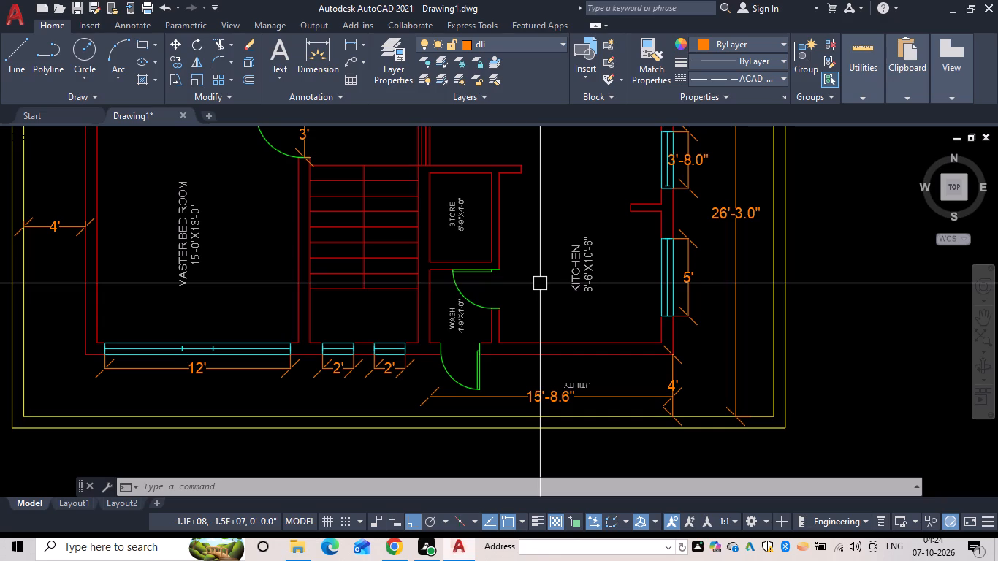
pyautogui.press('Escape')
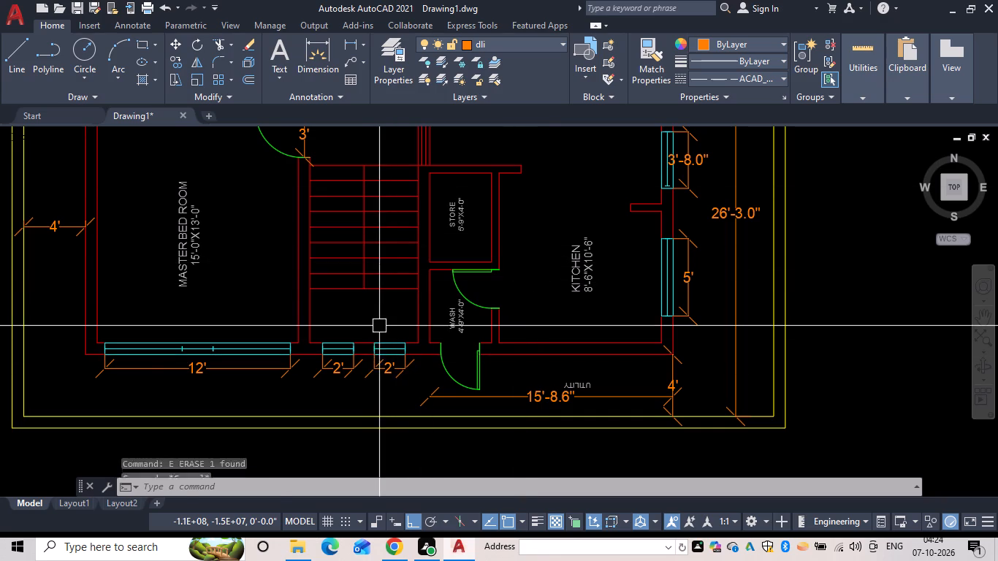
pyautogui.moveTo(390, 321); pyautogui.dragTo(374, 275)
pyautogui.click(335, 157)
pyautogui.click(557, 37)
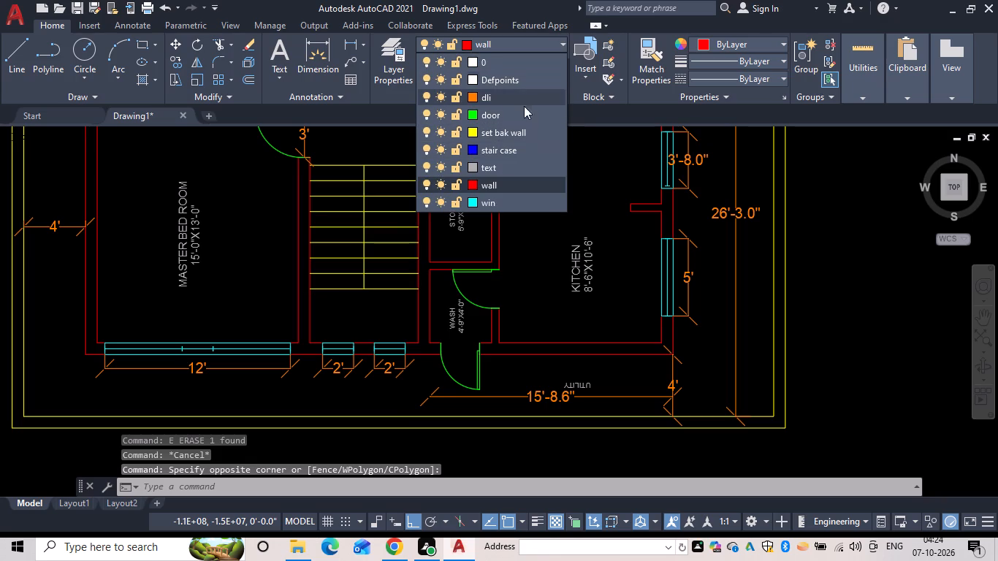
pyautogui.click(515, 153)
pyautogui.press('Escape')
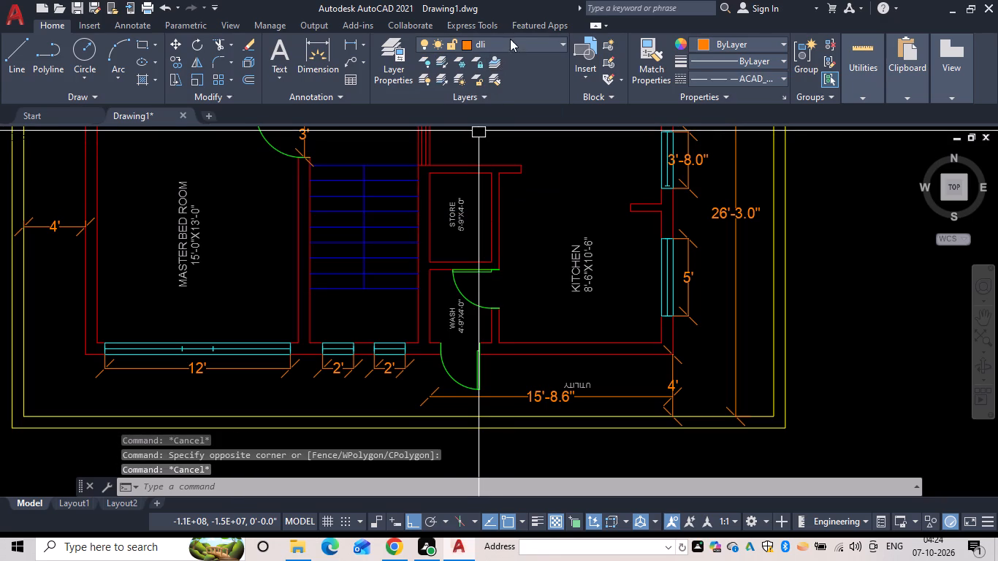
# On the stair case layer, draw a U-shaped walking line: about 8'-10" south through the west flight, across the landing, north past the east flight.
pyautogui.click(510, 39)
pyautogui.click(508, 148)
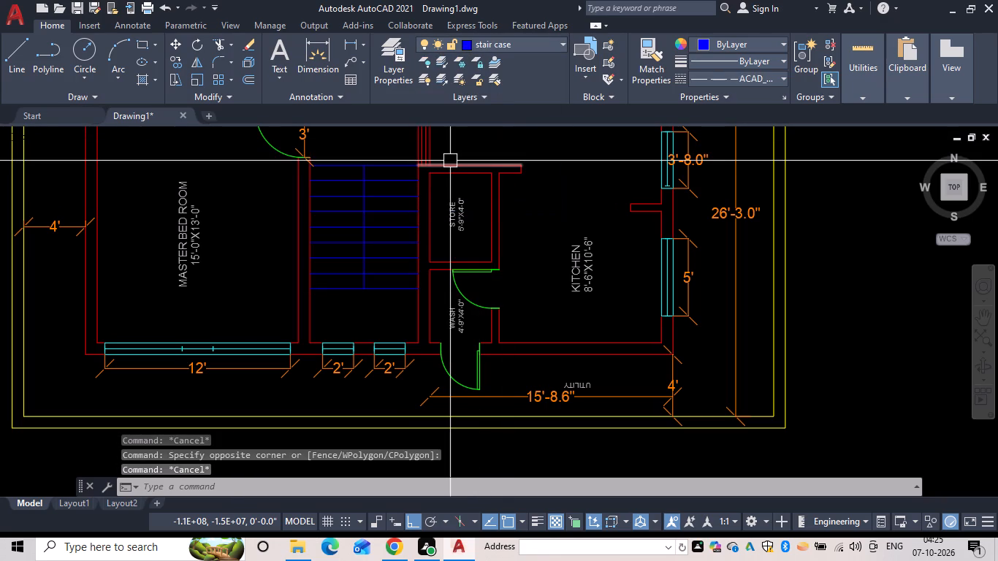
pyautogui.press('Escape')
pyautogui.press('Escape')
pyautogui.press('Escape')
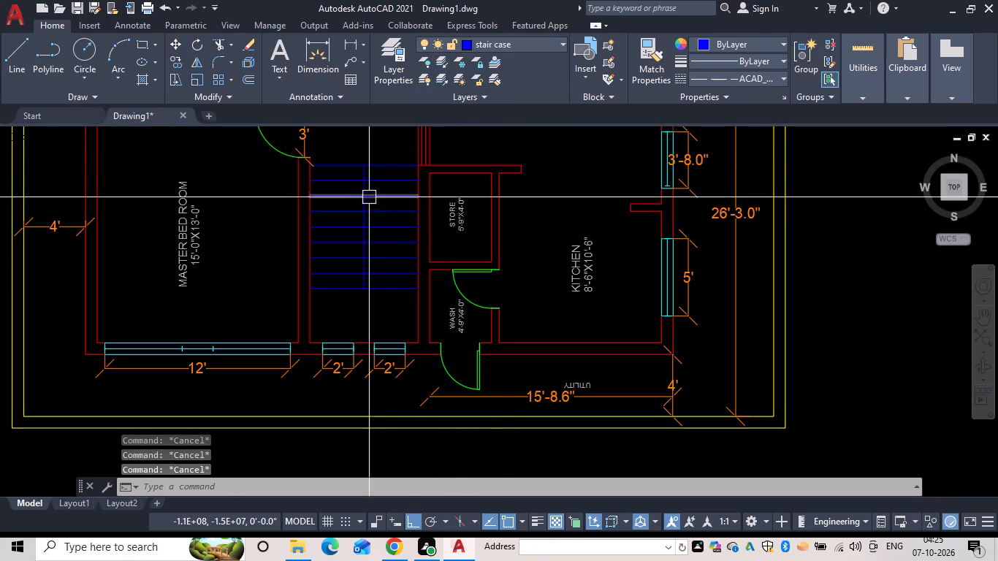
pyautogui.press('l')
pyautogui.press('space')
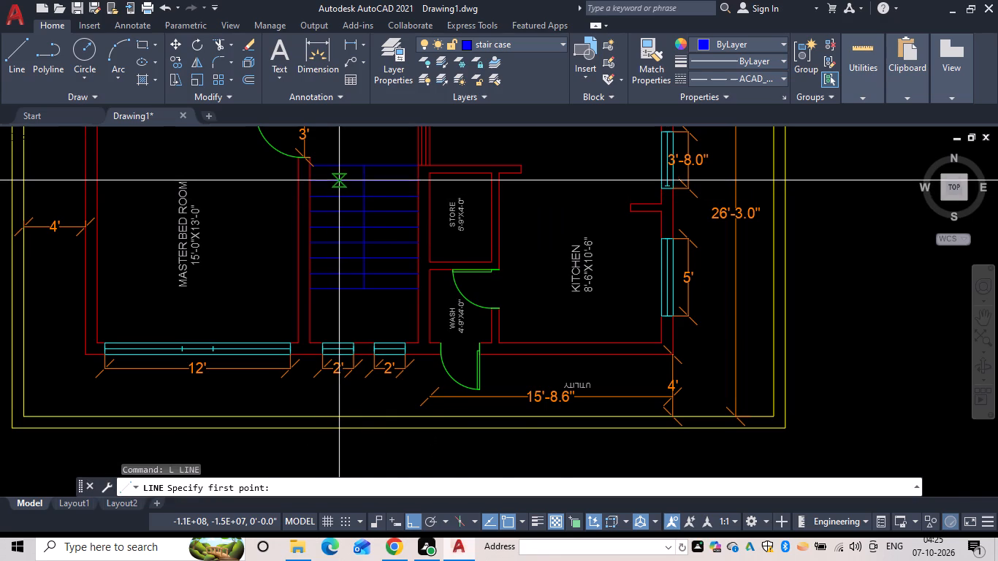
pyautogui.scroll(1, 339, 180)
pyautogui.moveTo(341, 180); pyautogui.dragTo(395, 269, button='middle')
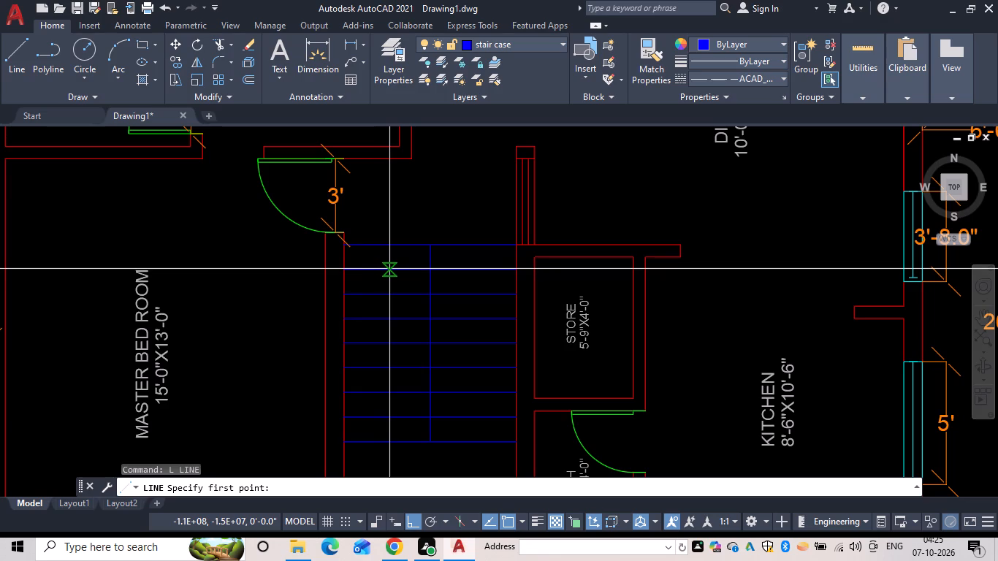
pyautogui.click(389, 269)
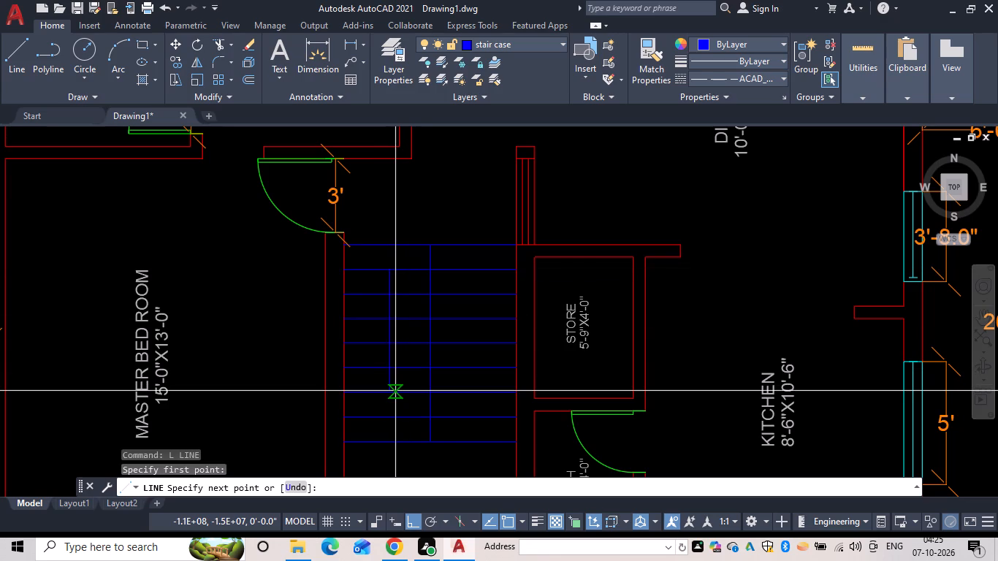
pyautogui.scroll(-1, 398, 430)
pyautogui.moveTo(398, 430); pyautogui.dragTo(398, 284, button='middle')
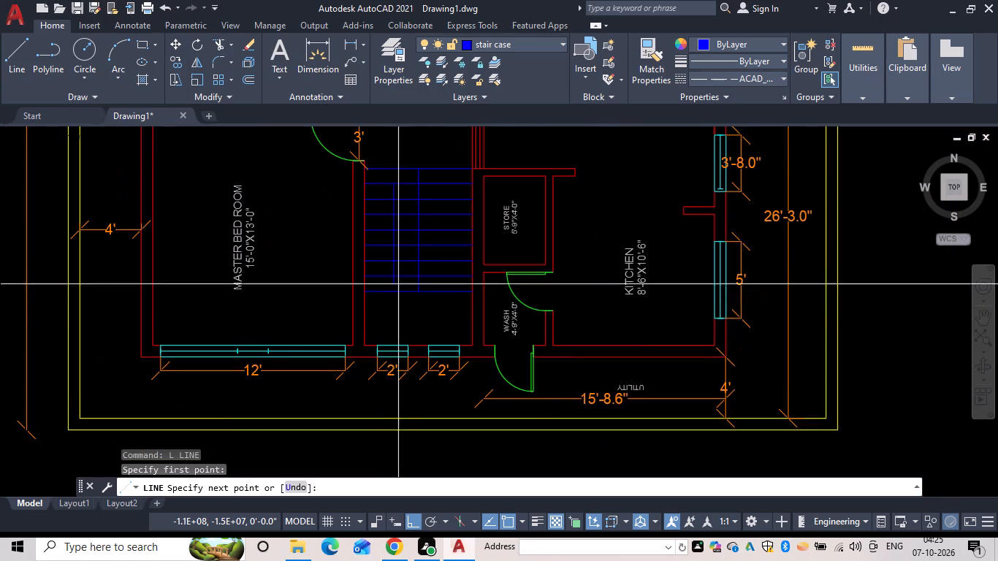
pyautogui.click(391, 320)
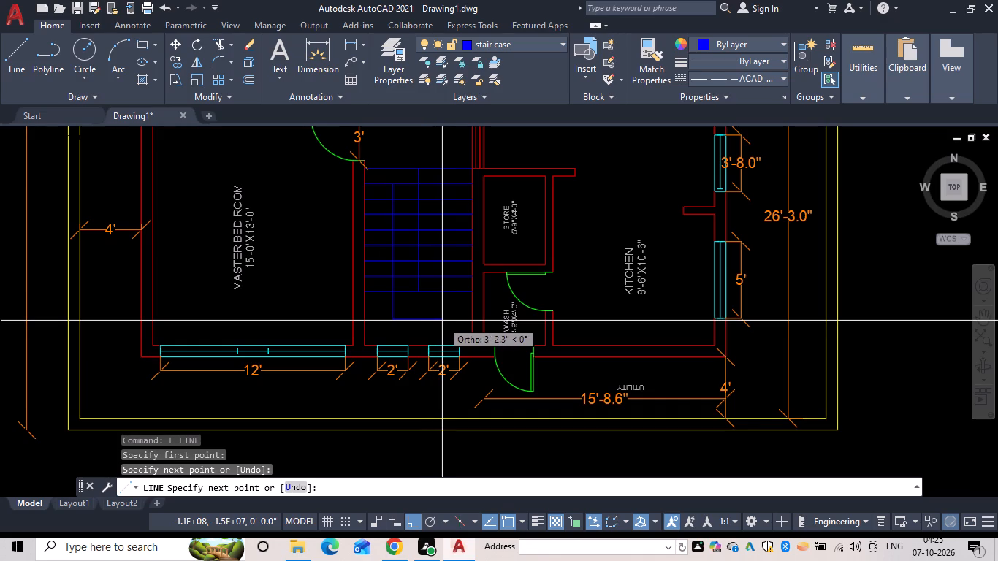
pyautogui.click(445, 321)
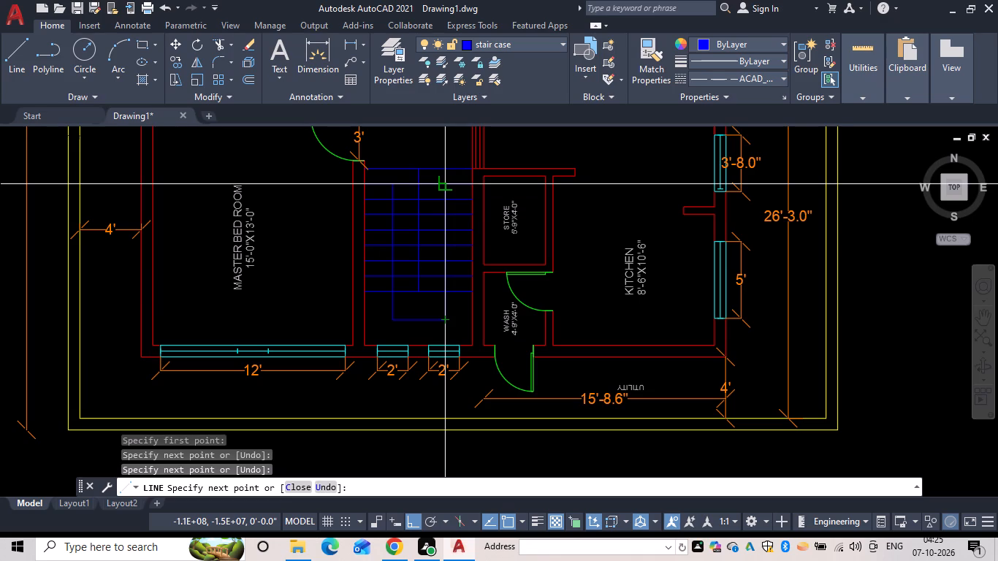
pyautogui.click(446, 158)
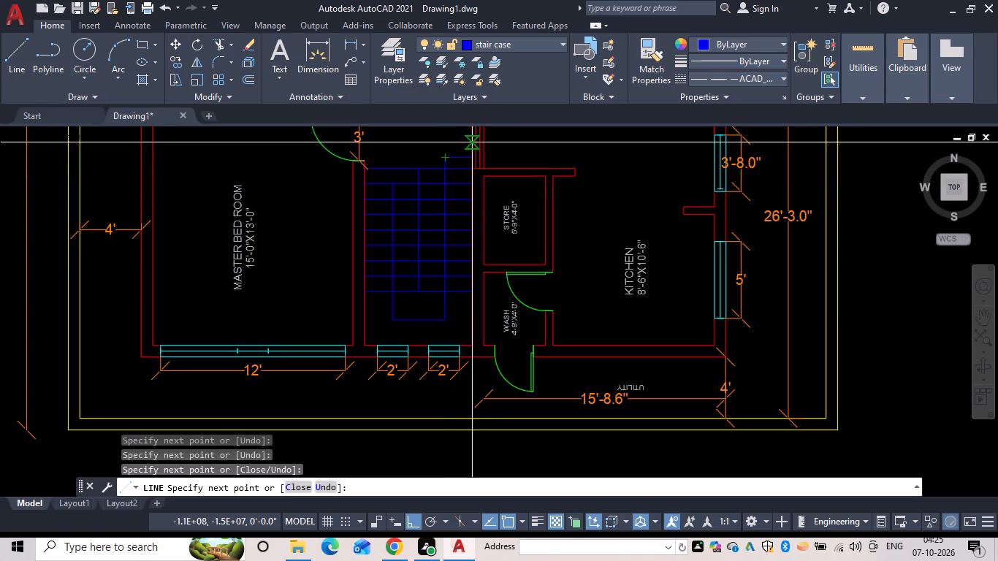
pyautogui.press('Escape')
pyautogui.press('Escape')
pyautogui.press('Escape')
pyautogui.press('Escape')
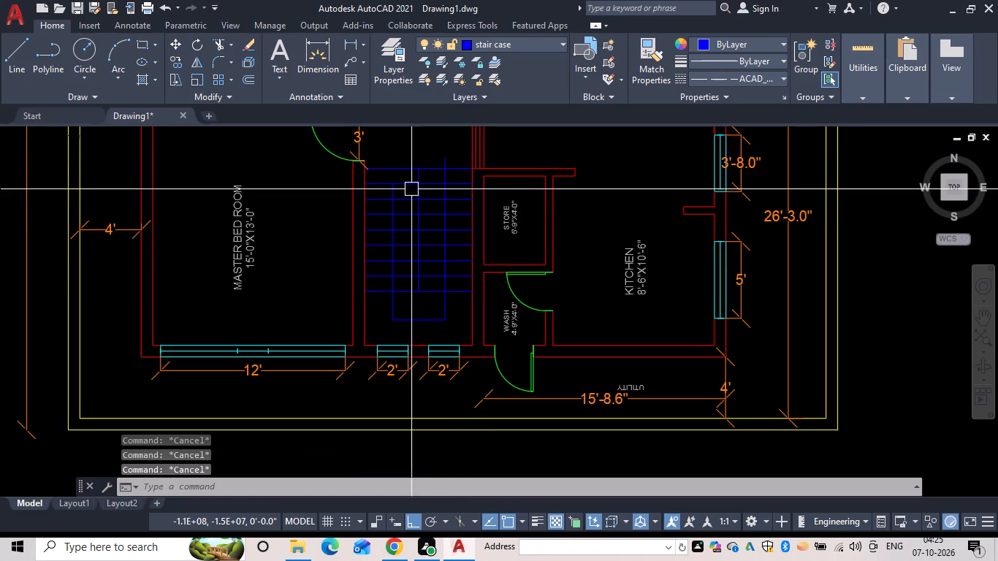
pyautogui.press('Escape')
pyautogui.press('Escape')
pyautogui.press('Escape')
pyautogui.press('Escape')
# Make dli the current layer.
pyautogui.moveTo(430, 278); pyautogui.dragTo(432, 274, button='middle')
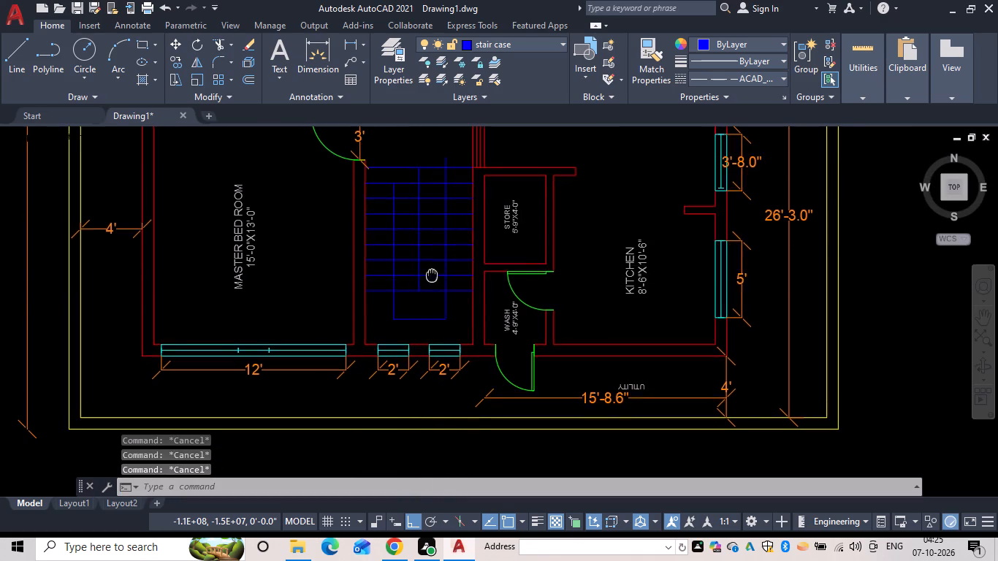
pyautogui.moveTo(432, 274); pyautogui.dragTo(444, 189, button='middle')
pyautogui.press('Escape')
pyautogui.click(530, 42)
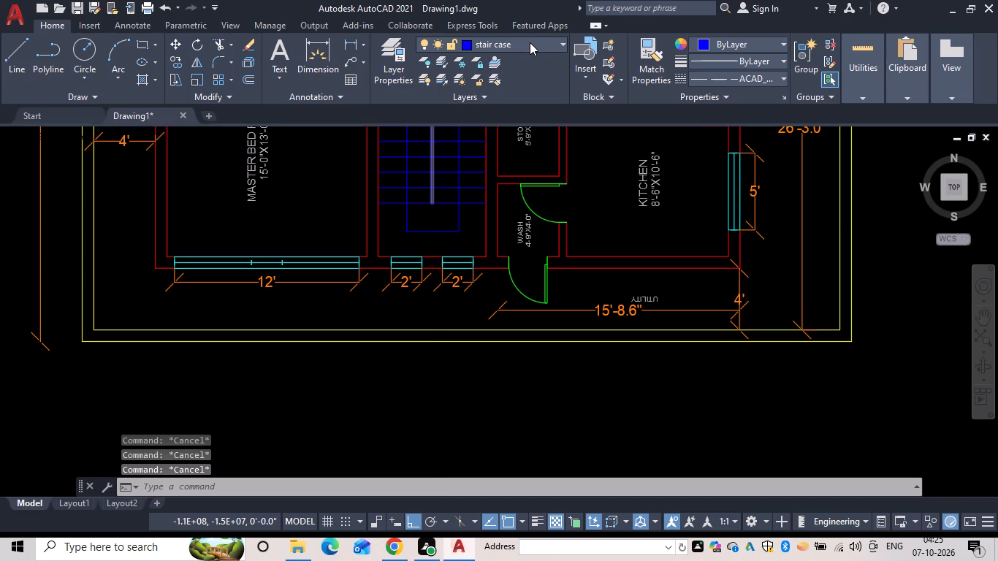
pyautogui.click(528, 96)
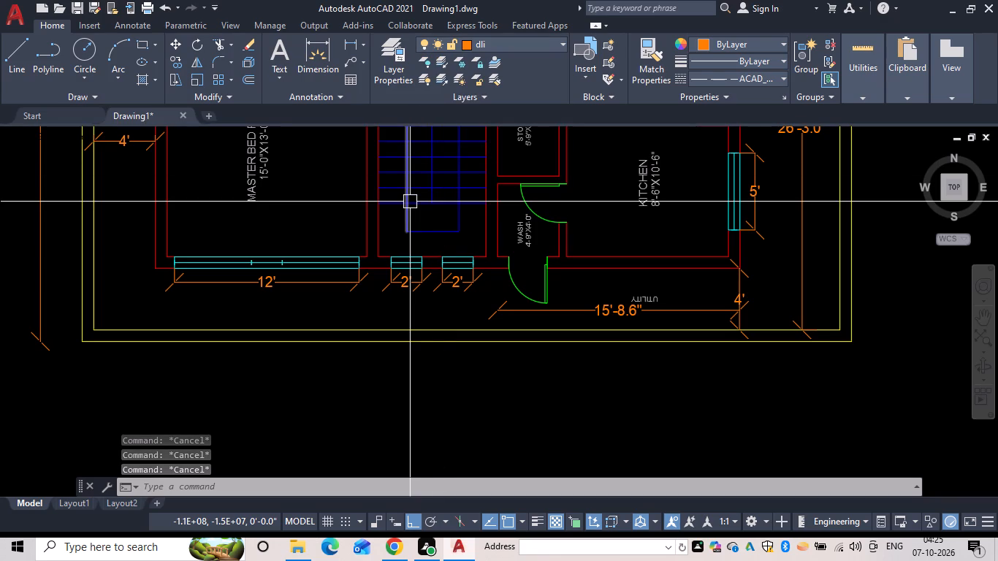
# Add a linear dimension for the staircase landing's depth, from the south wall to the lowest tread beside the master bedroom wall.
pyautogui.write('D,')
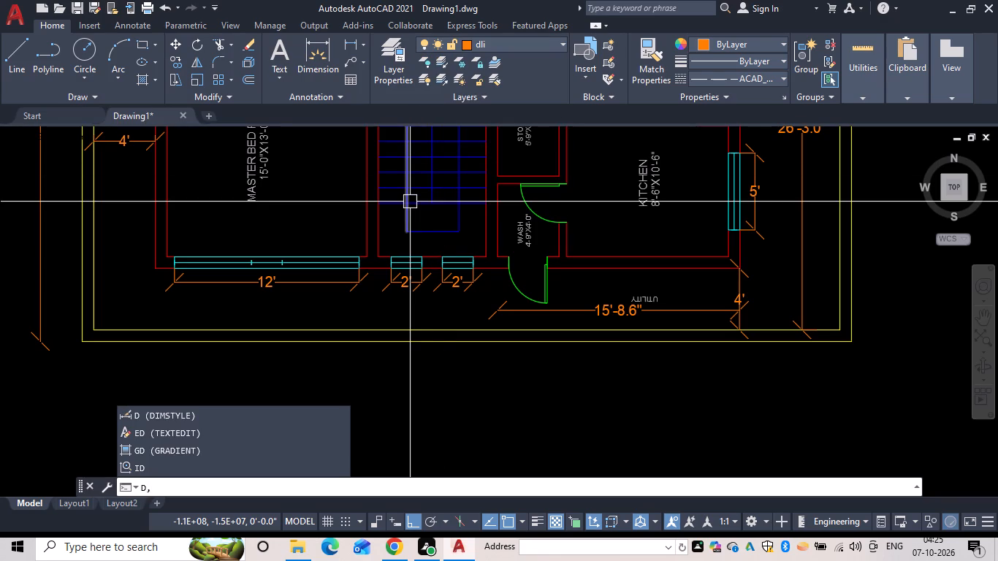
pyautogui.press('BackSpace')
pyautogui.write('LO')
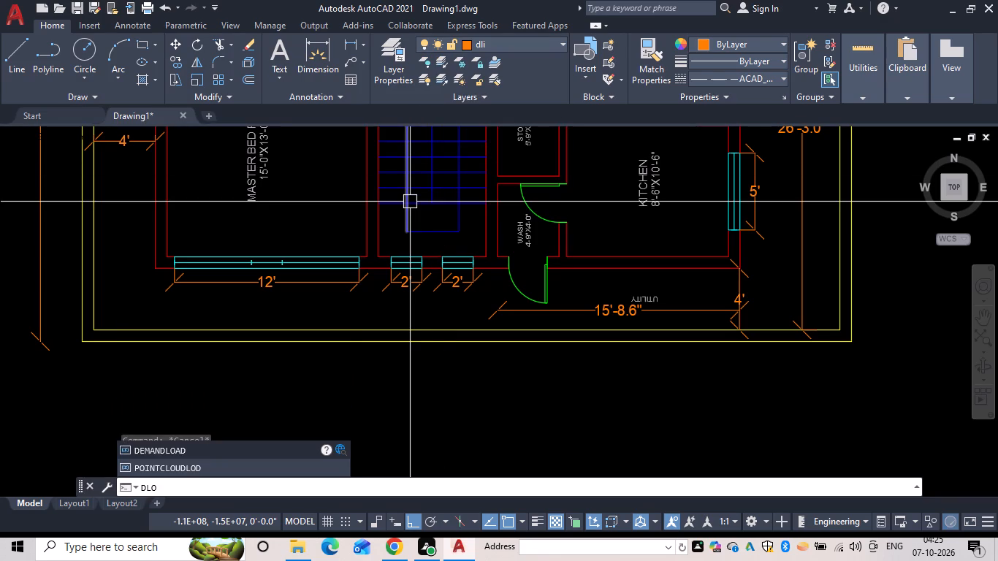
pyautogui.press('BackSpace')
pyautogui.write('I')
pyautogui.press('space')
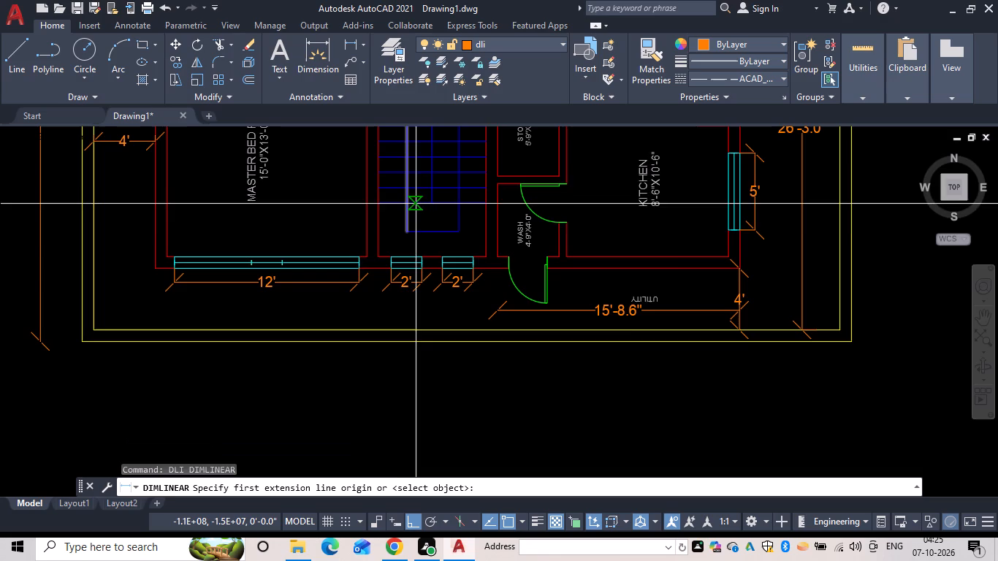
pyautogui.scroll(1, 374, 253)
pyautogui.click(378, 258)
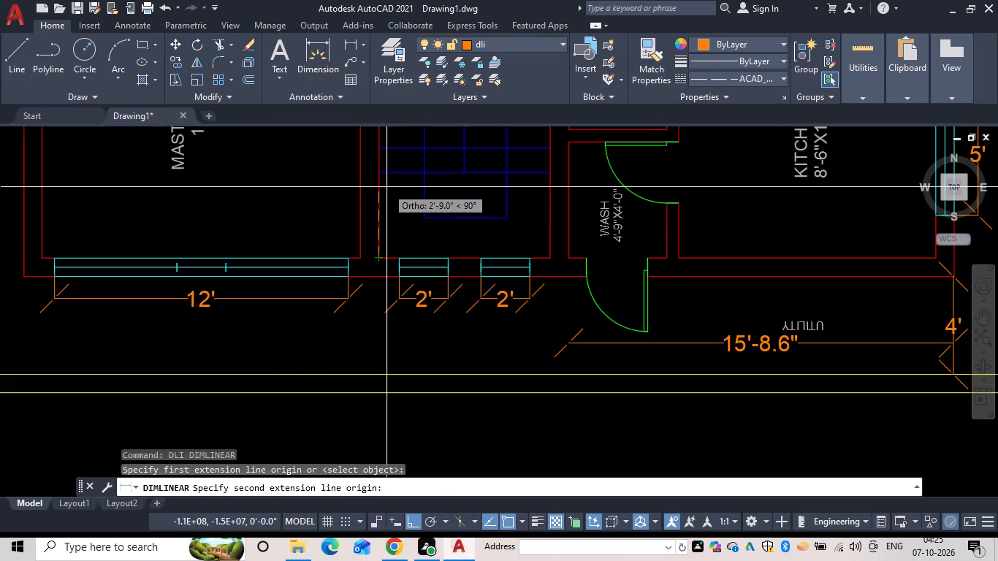
pyautogui.click(380, 172)
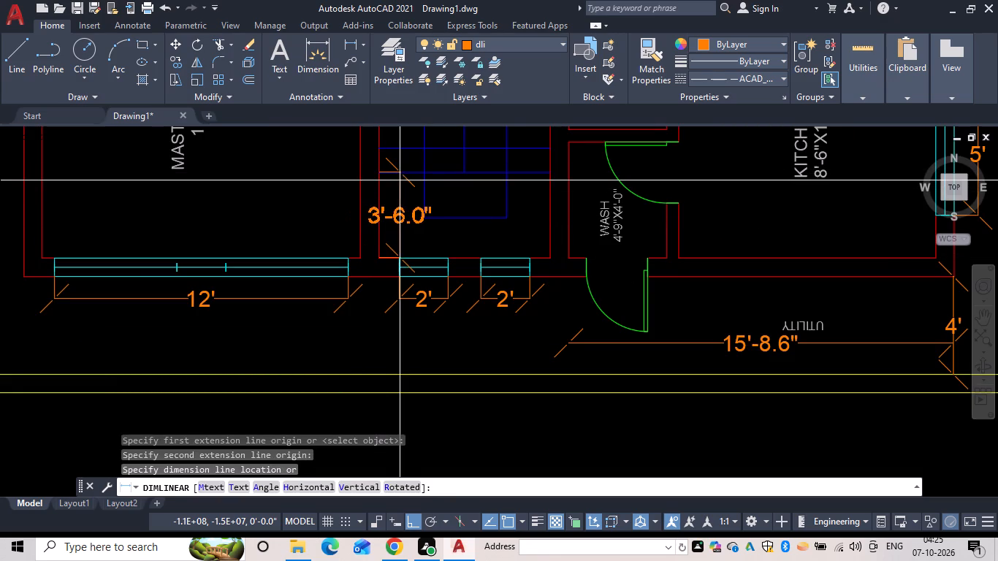
pyautogui.click(400, 180)
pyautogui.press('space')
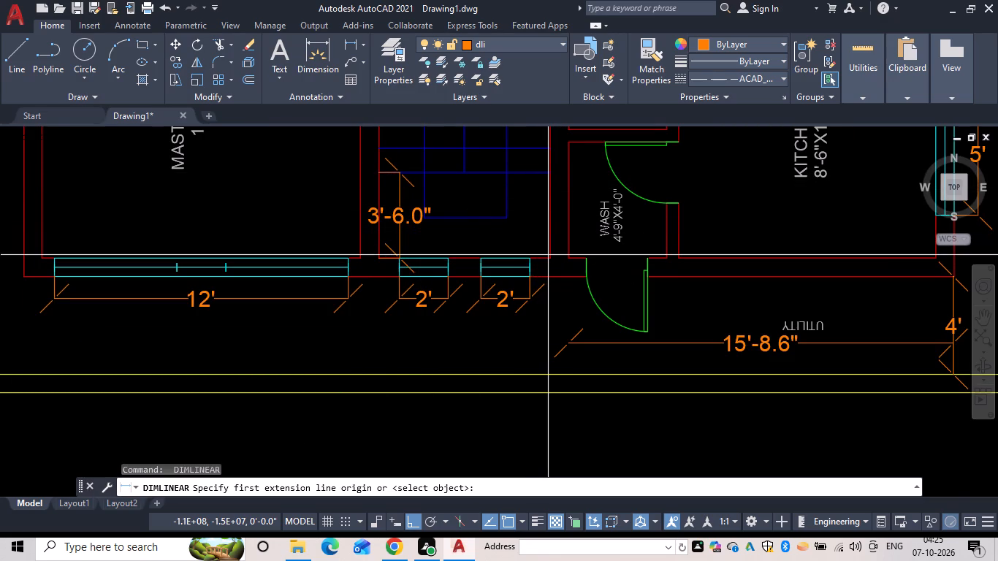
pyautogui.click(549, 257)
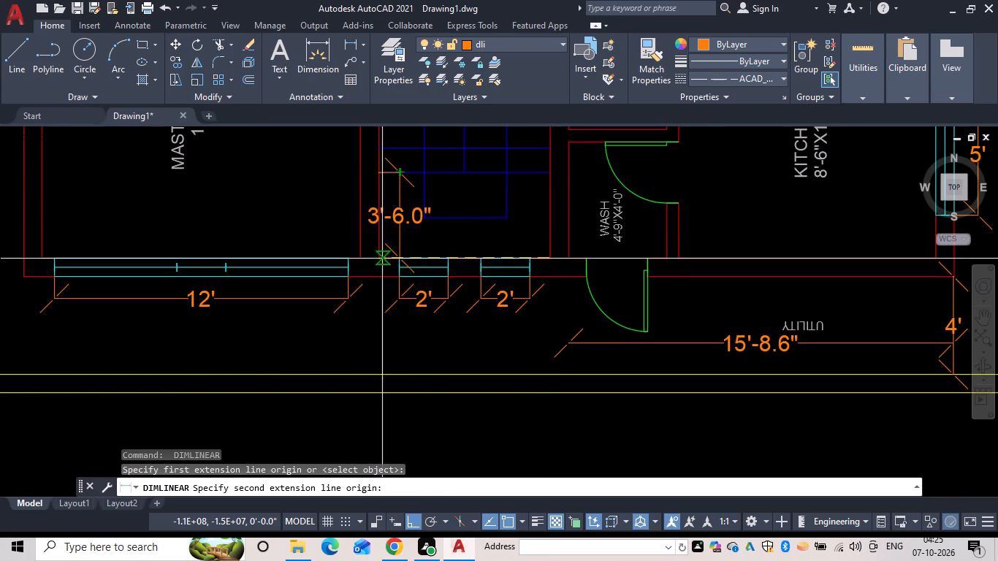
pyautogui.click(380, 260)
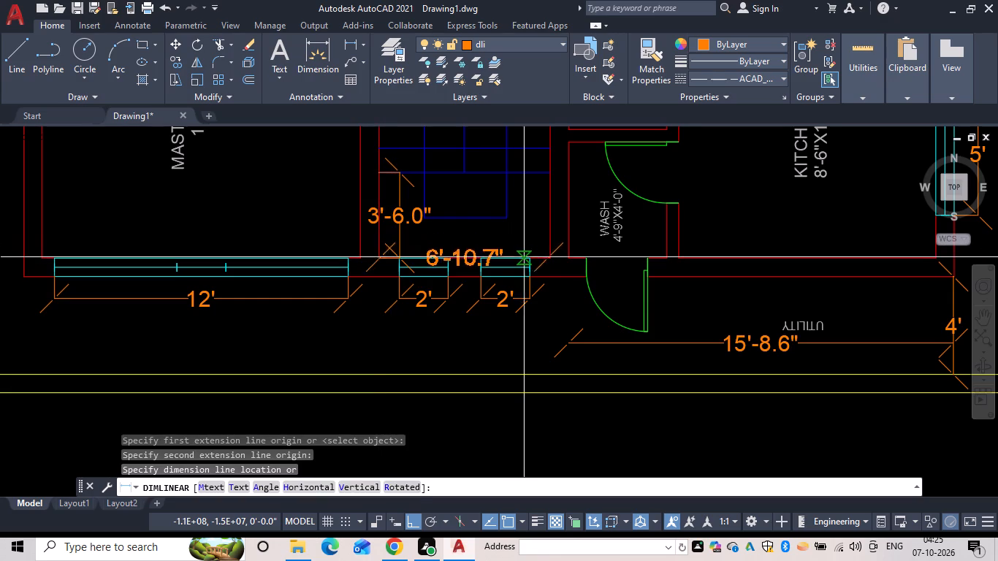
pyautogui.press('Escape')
# Dimension the stairwell's clear width between its two side walls, placing the dimension just inside the south wall.
pyautogui.press('space')
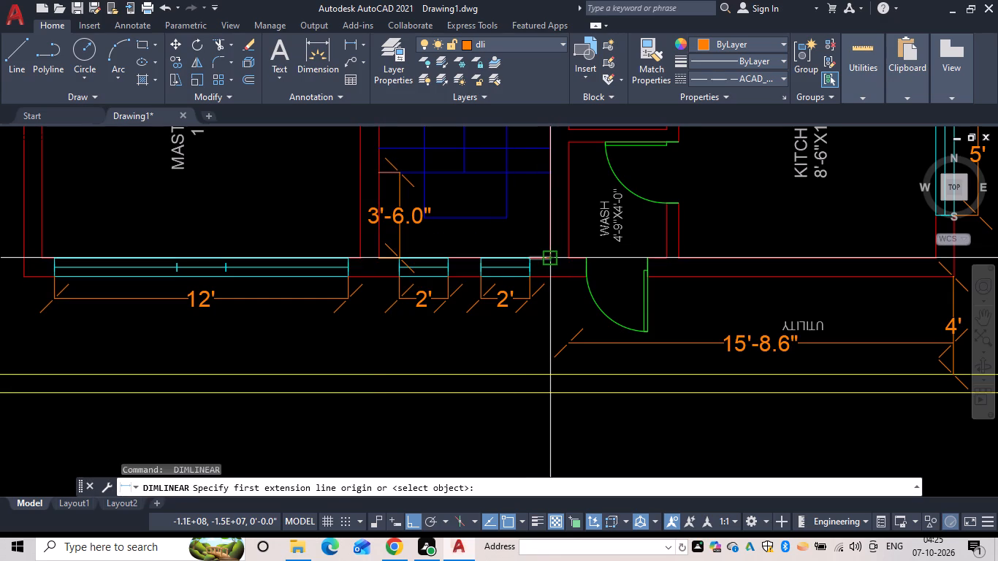
pyautogui.moveTo(551, 259); pyautogui.dragTo(517, 256)
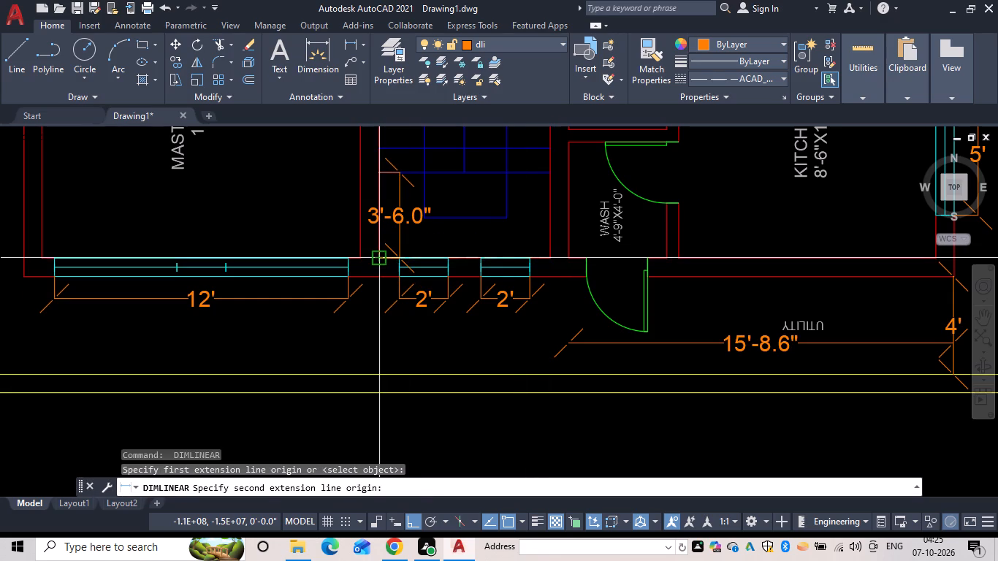
pyautogui.click(379, 259)
pyautogui.click(379, 242)
pyautogui.moveTo(425, 235); pyautogui.dragTo(365, 351, button='middle')
pyautogui.press('Escape')
# Dimension the depth of the lowest tread in the east flight, beside the wall next to the store and wash.
pyautogui.moveTo(471, 279); pyautogui.dragTo(484, 333, button='middle')
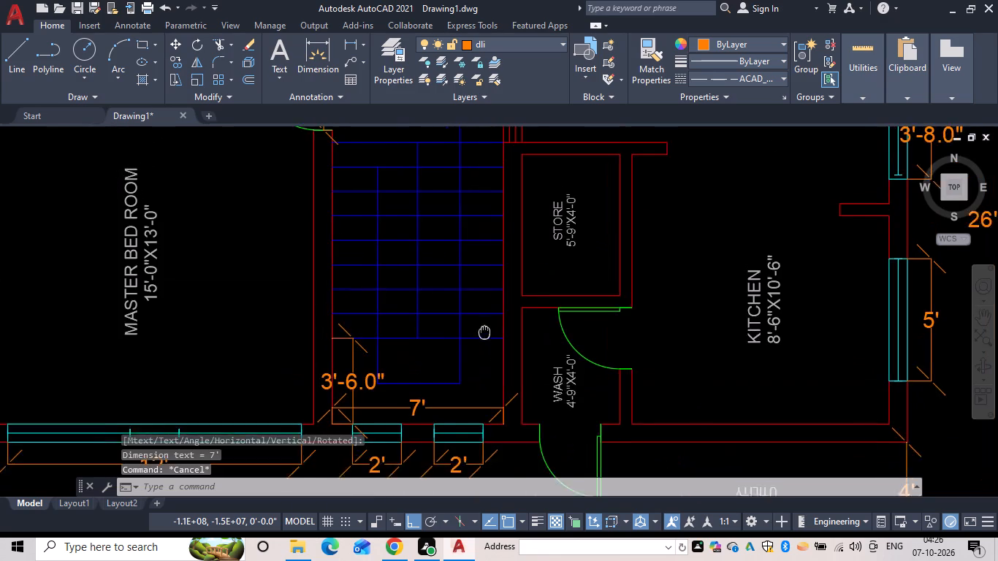
pyautogui.moveTo(484, 333); pyautogui.dragTo(484, 337, button='middle')
pyautogui.scroll(1, 492, 337)
pyautogui.press('space')
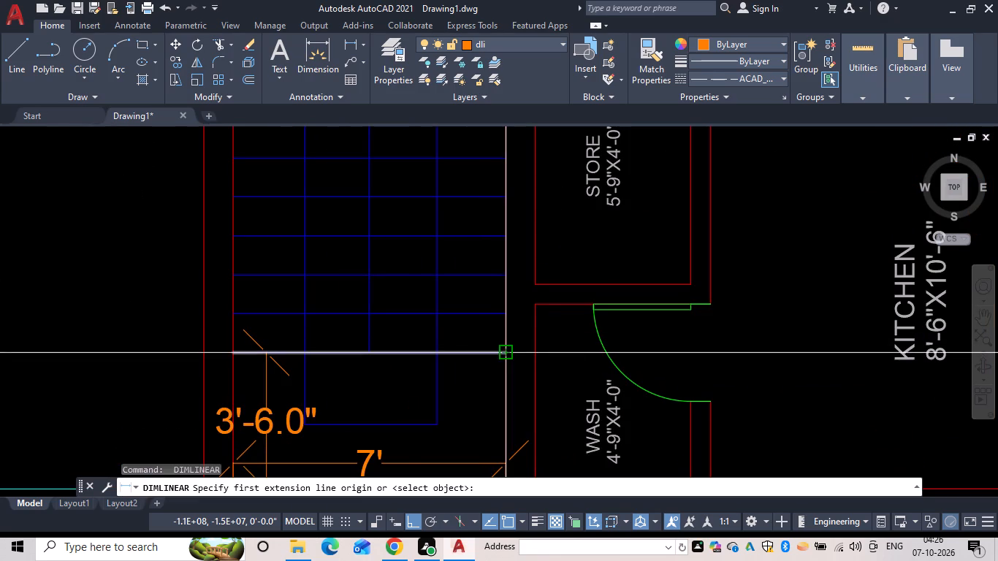
pyautogui.moveTo(504, 354); pyautogui.dragTo(505, 343)
pyautogui.click(507, 314)
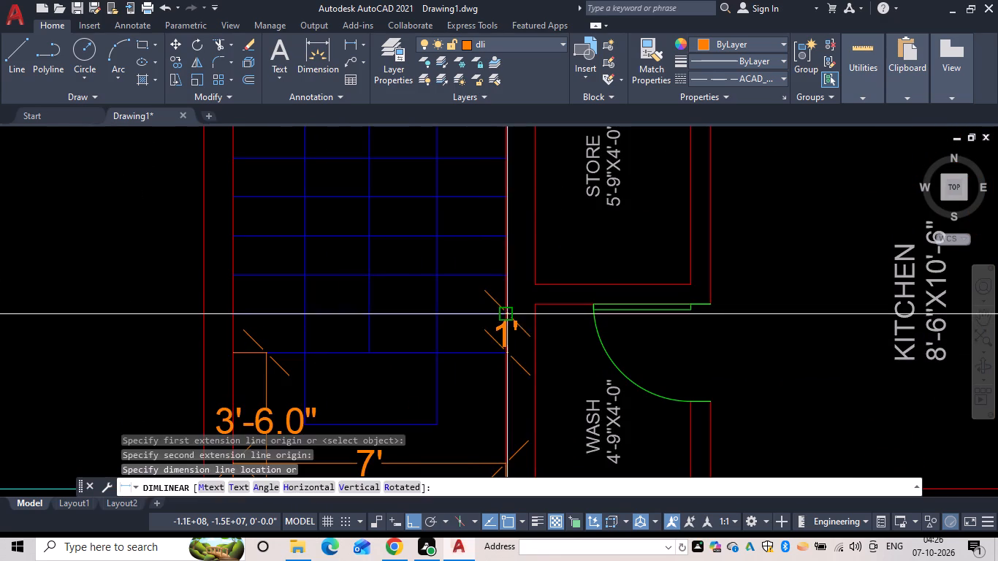
pyautogui.moveTo(479, 324); pyautogui.dragTo(487, 326)
# Dimension the west stair flight's width at the top tread, from the centre line to the master bedroom wall.
pyautogui.scroll(-2, 494, 291)
pyautogui.middleClick(492, 291)
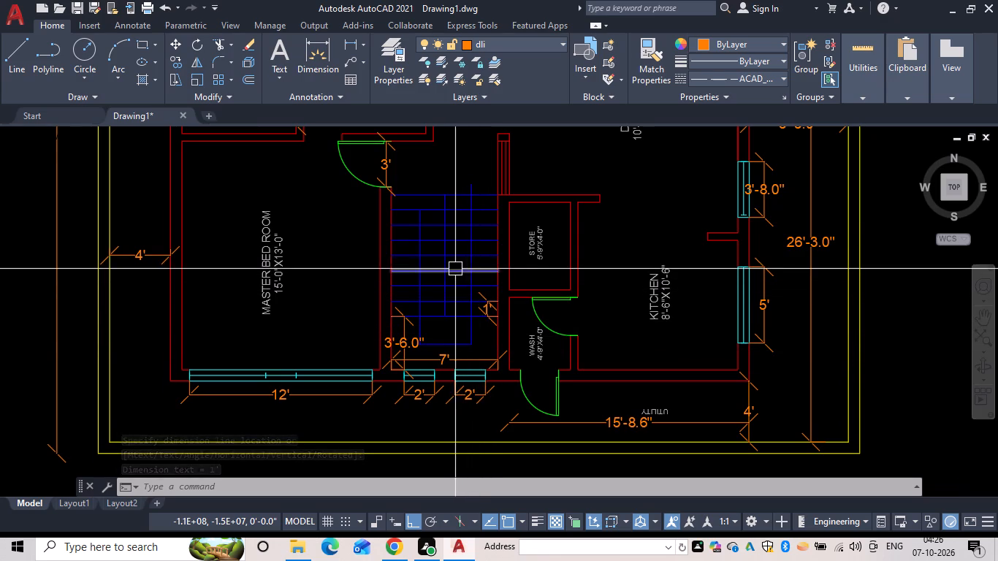
pyautogui.press('space')
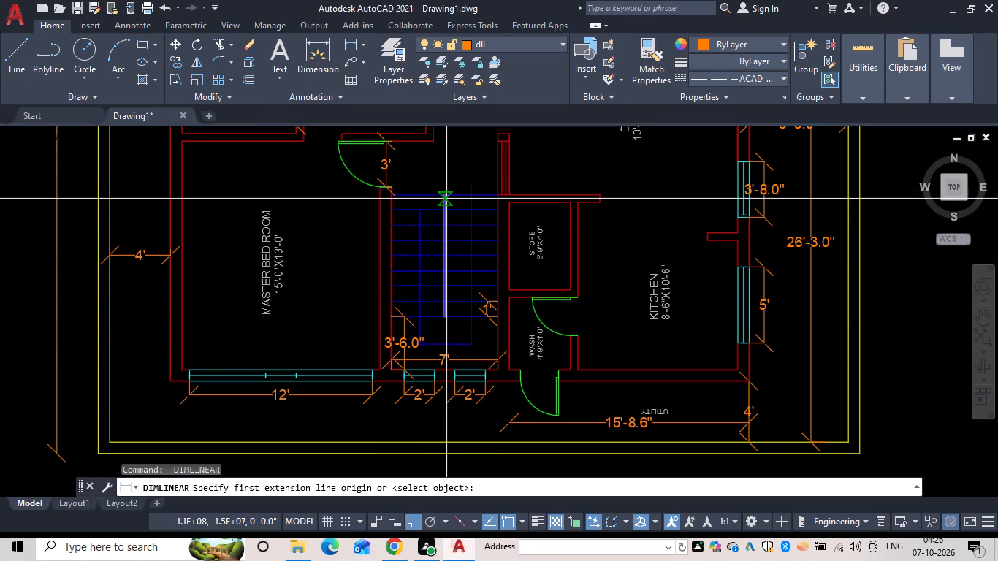
pyautogui.click(446, 194)
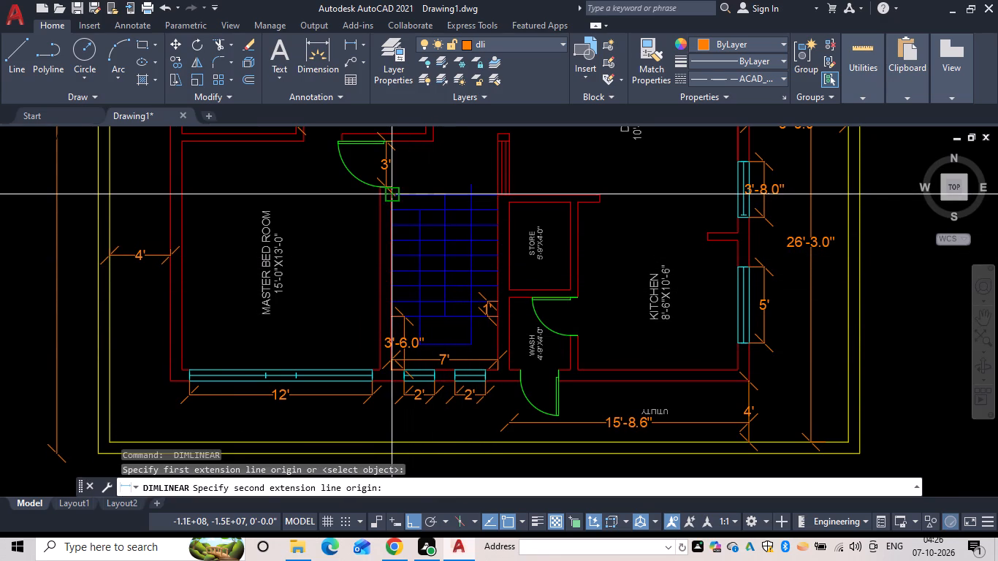
pyautogui.click(389, 194)
pyautogui.click(388, 202)
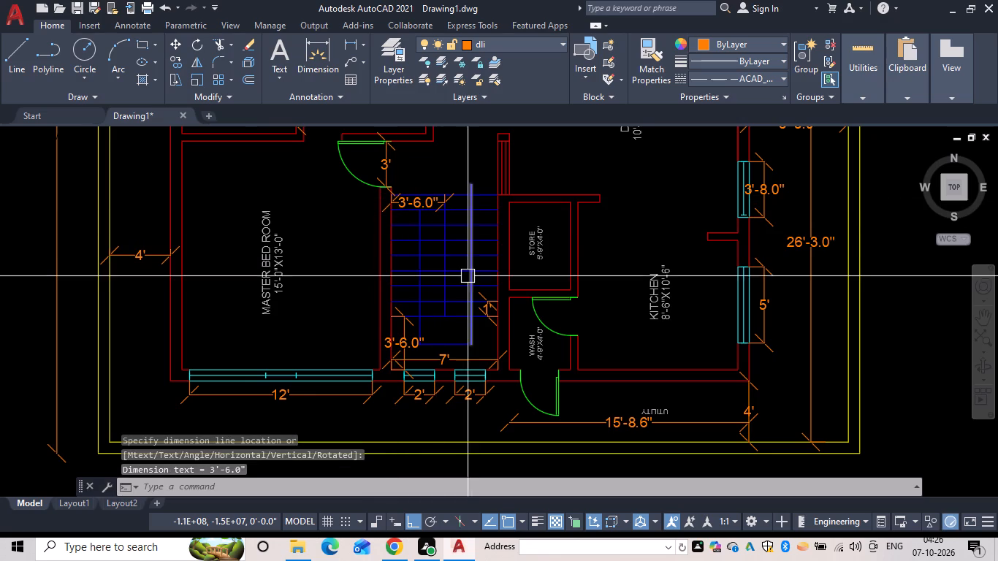
# Review the dimensions across the whole floor plan, from the staircase up to the sitout, garage and plot boundary.
pyautogui.moveTo(458, 270); pyautogui.dragTo(473, 211, button='middle')
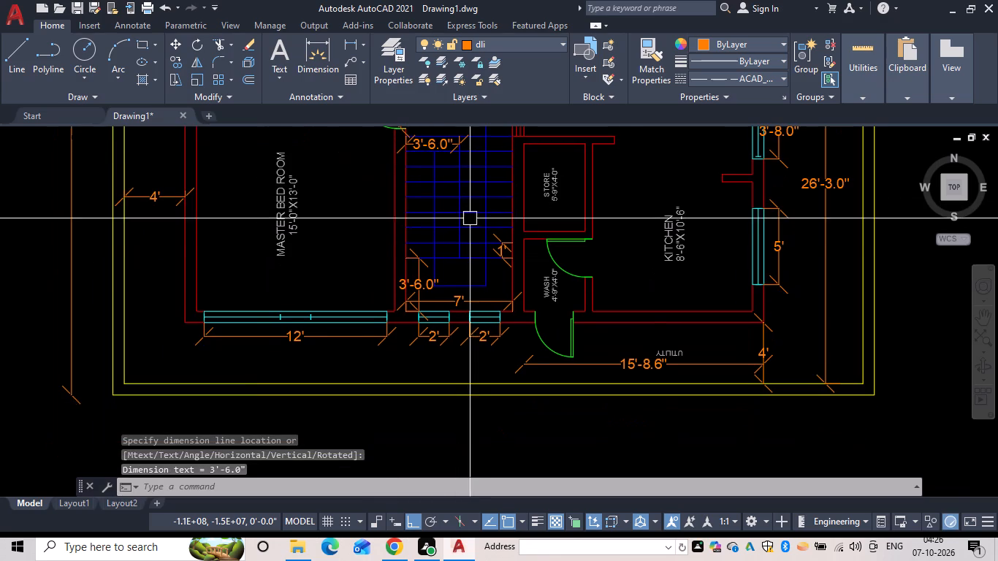
pyautogui.scroll(-1, 467, 301)
pyautogui.moveTo(467, 301); pyautogui.dragTo(413, 413, button='middle')
pyautogui.scroll(-1, 413, 413)
pyautogui.moveTo(413, 413); pyautogui.dragTo(421, 407, button='middle')
pyautogui.moveTo(435, 405); pyautogui.dragTo(461, 392, button='middle')
pyautogui.scroll(1, 461, 392)
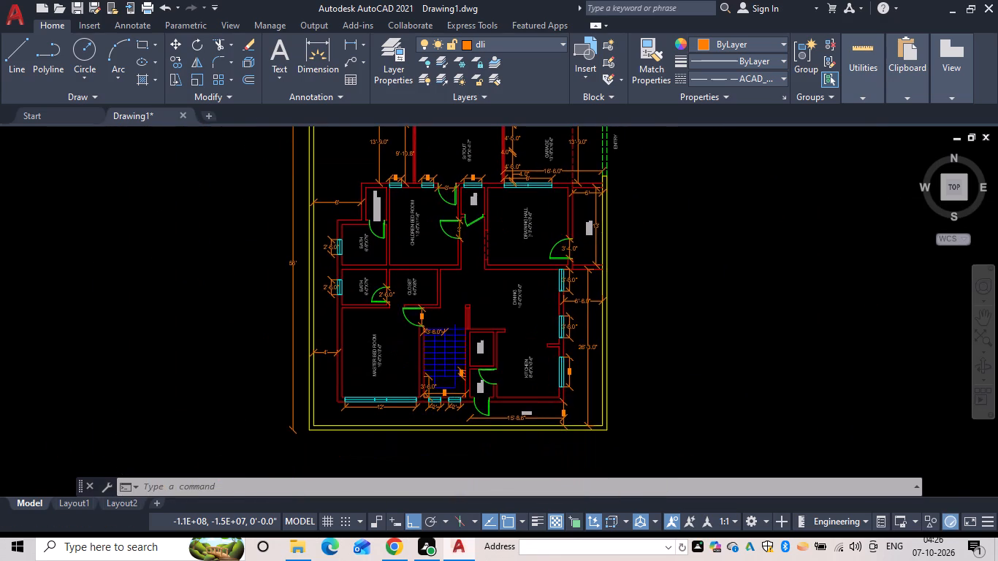
pyautogui.moveTo(461, 392); pyautogui.dragTo(480, 491, button='middle')
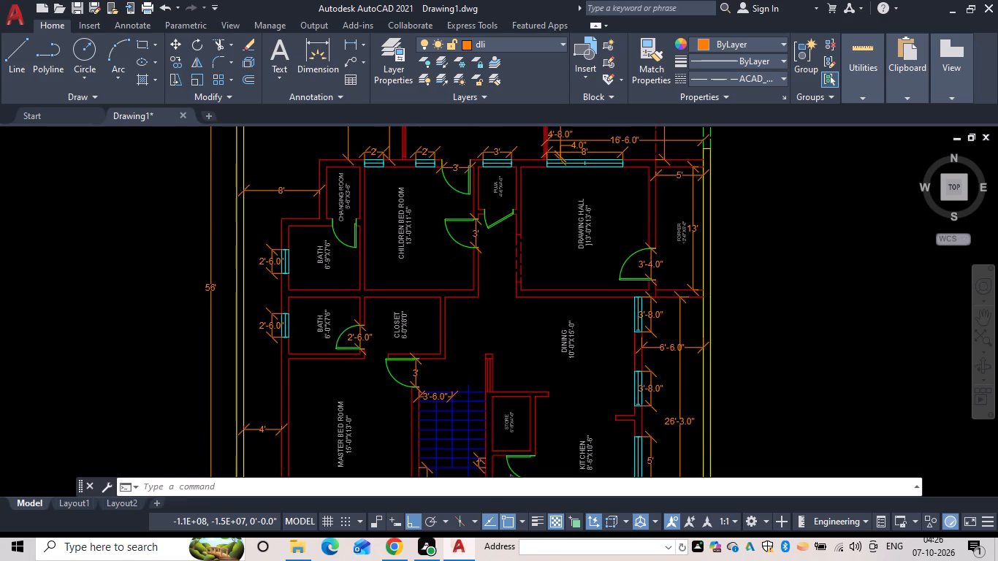
pyautogui.scroll(-1, 536, 405)
pyautogui.moveTo(536, 405); pyautogui.dragTo(435, 384, button='middle')
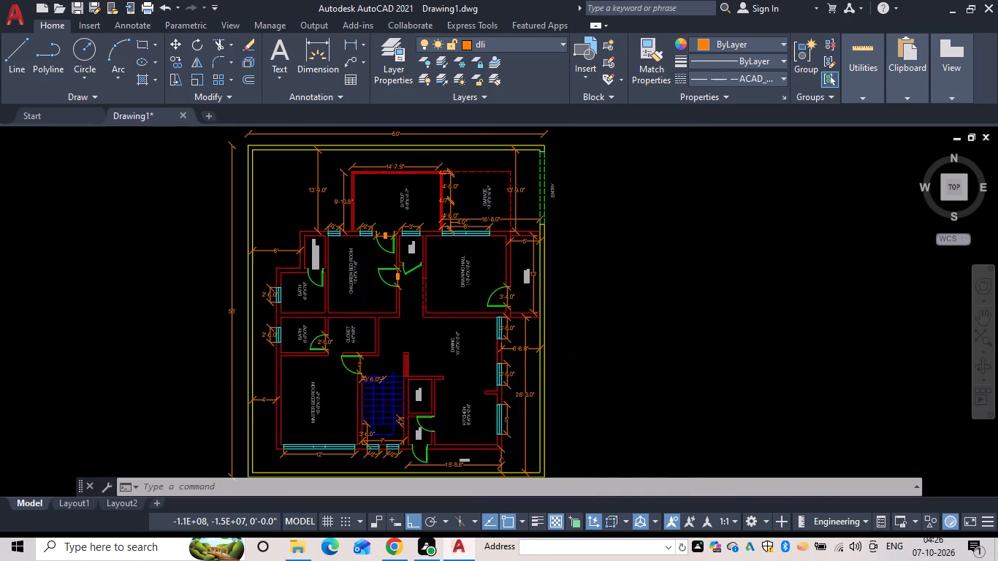
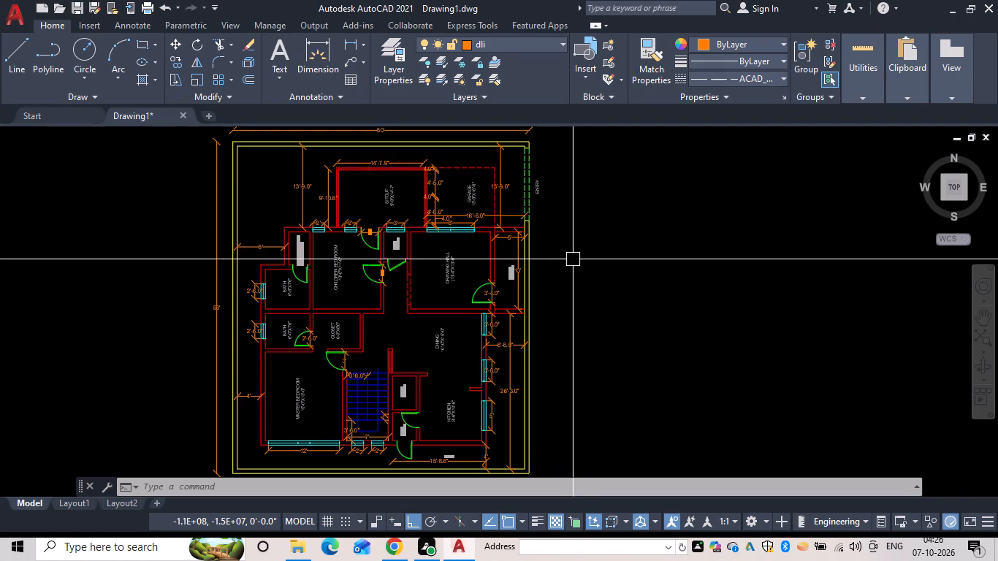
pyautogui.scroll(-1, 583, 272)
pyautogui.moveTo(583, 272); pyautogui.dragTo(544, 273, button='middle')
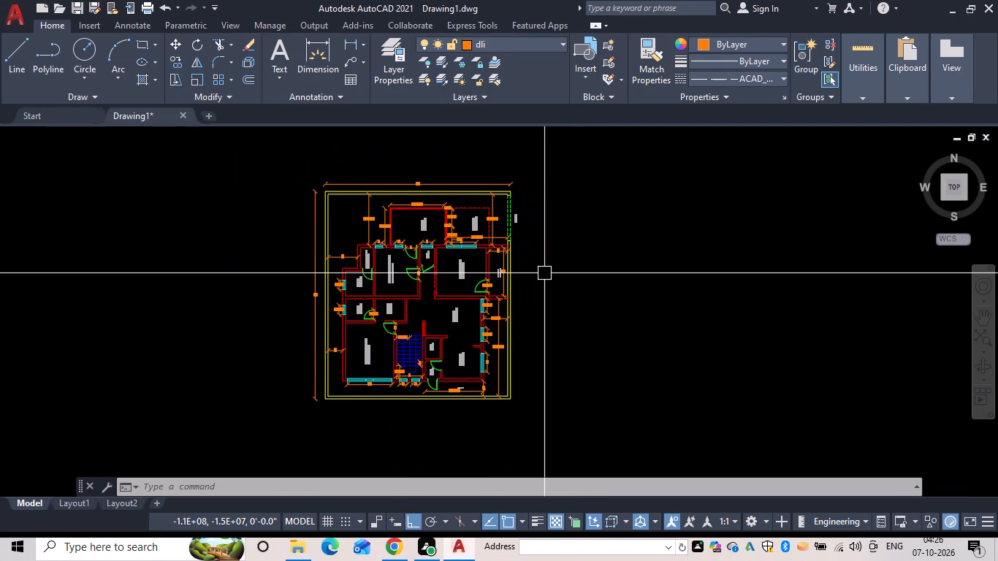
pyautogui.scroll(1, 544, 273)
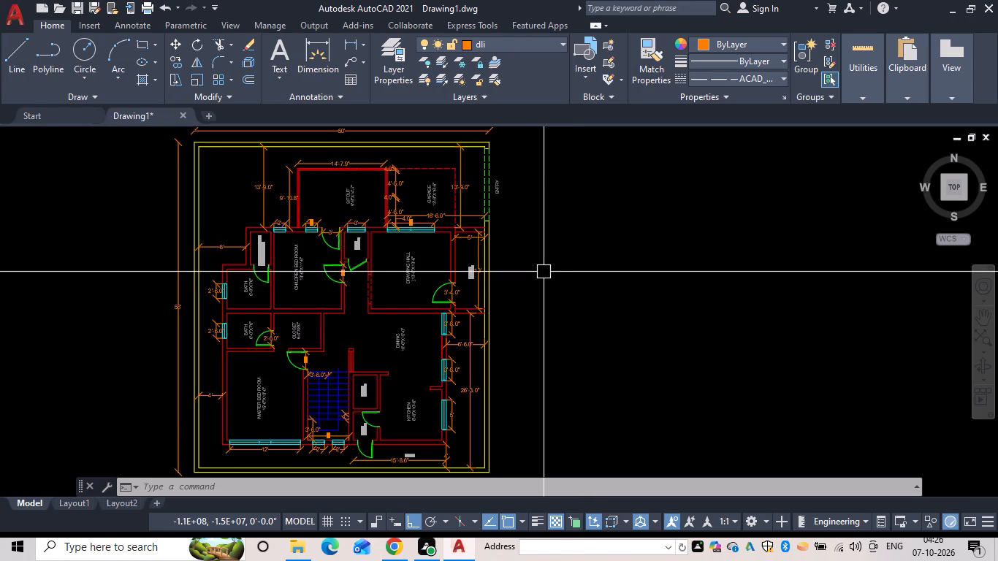
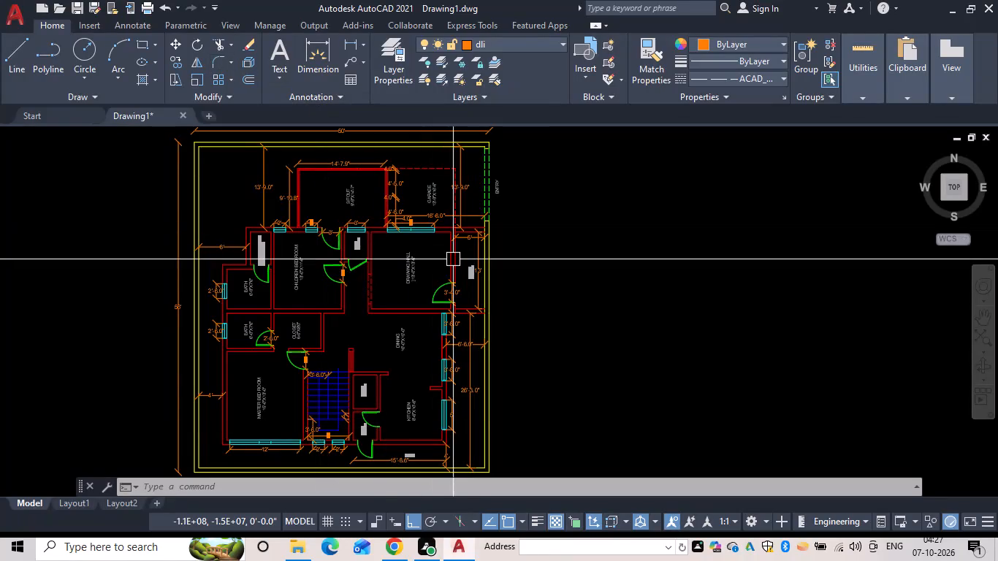
# Set up a plot with the DWG To PDF.pc3 plotter, using a window around the whole floor plan as the plot area.
pyautogui.moveTo(457, 262); pyautogui.dragTo(551, 248, button='middle')
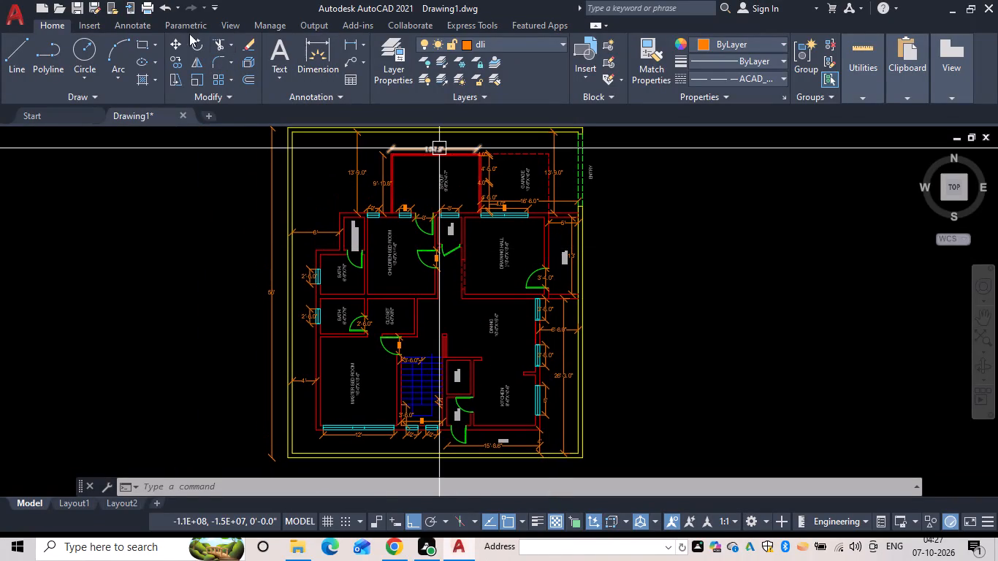
pyautogui.click(147, 7)
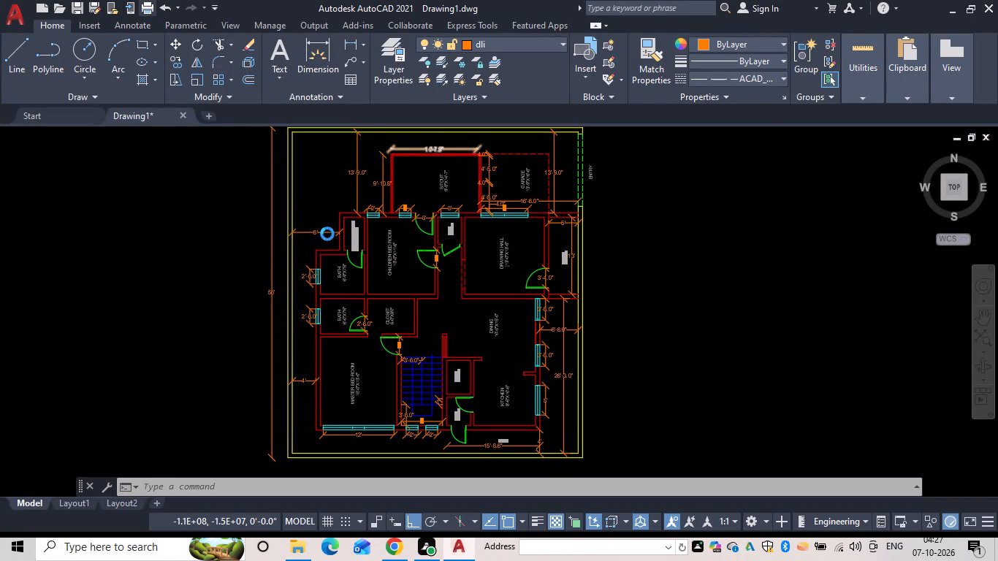
pyautogui.click(403, 159)
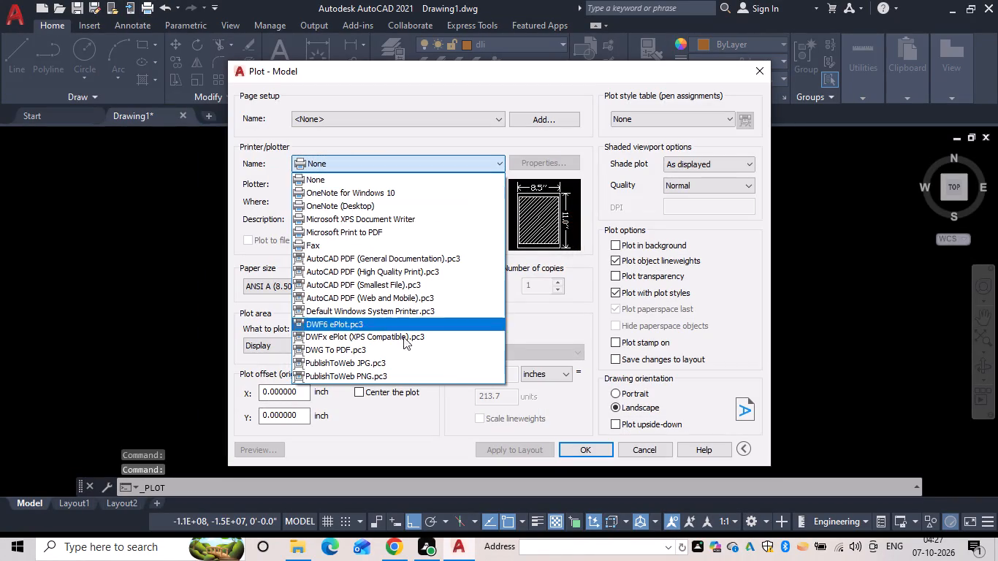
pyautogui.click(403, 352)
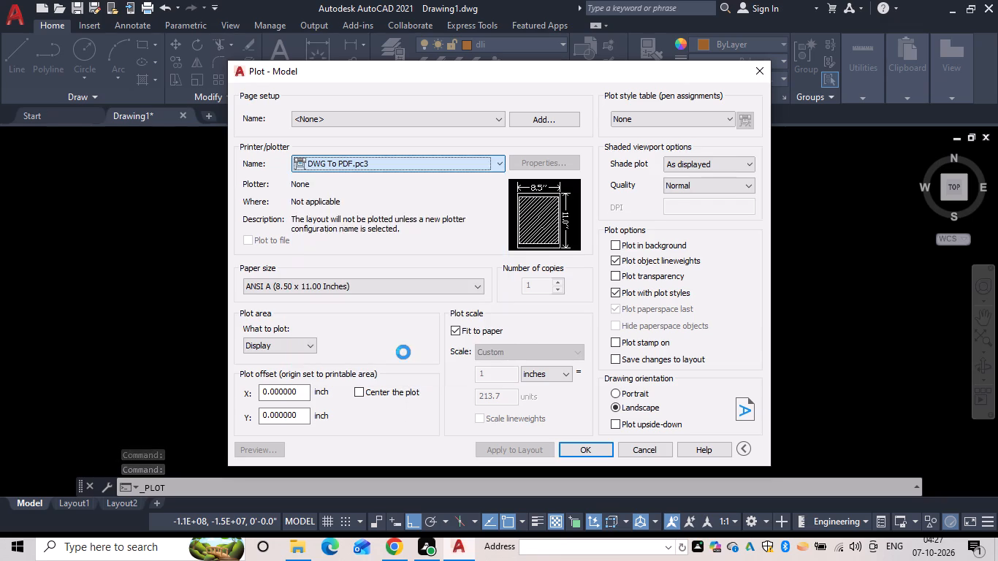
pyautogui.click(299, 346)
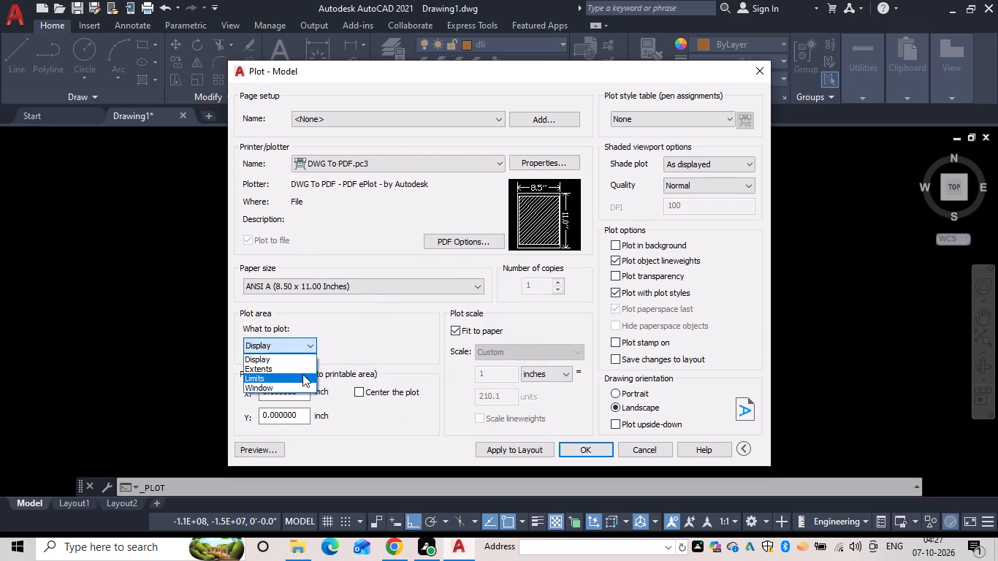
pyautogui.click(302, 386)
pyautogui.scroll(-1, 350, 281)
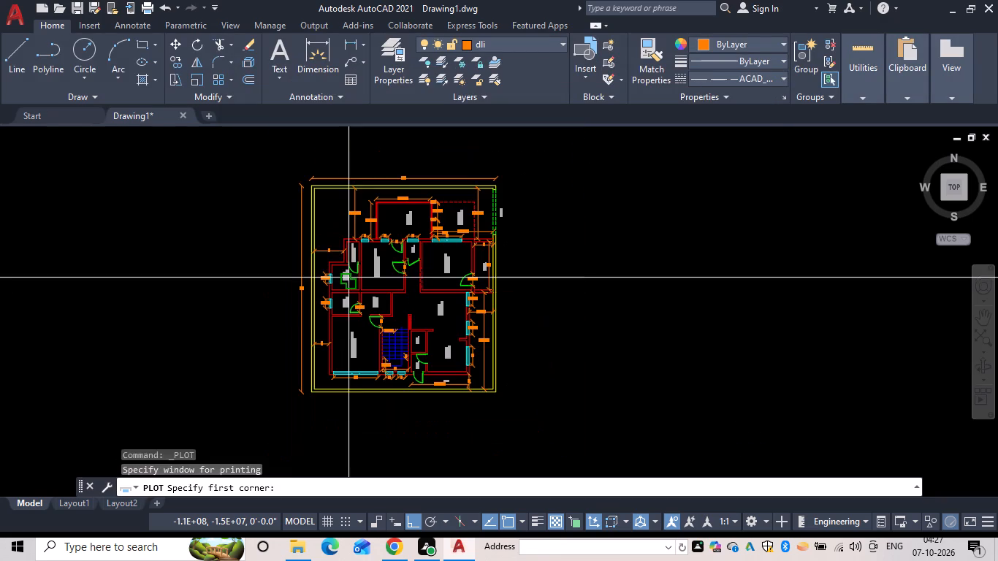
pyautogui.moveTo(249, 152); pyautogui.dragTo(281, 192)
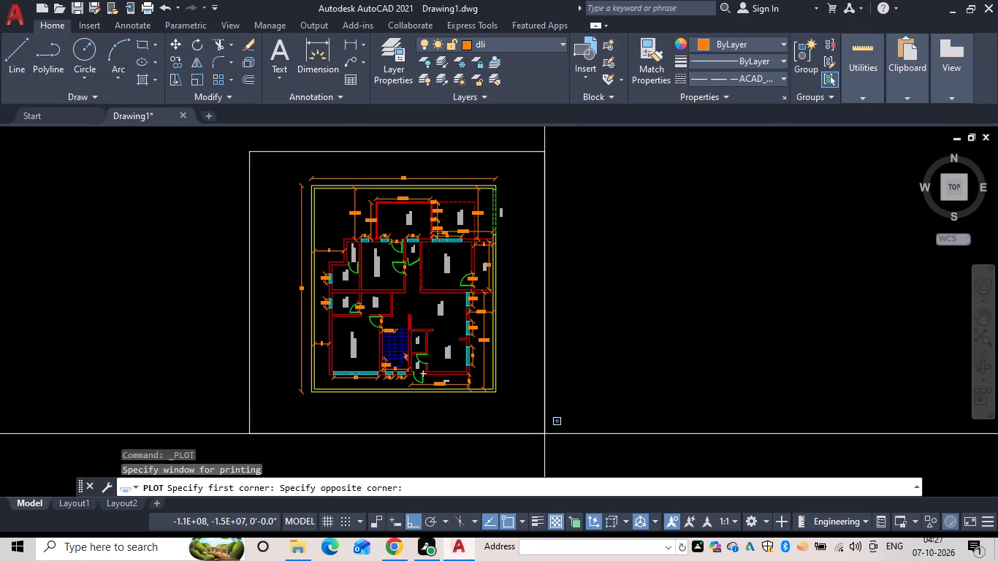
pyautogui.click(544, 434)
# Plot the floor plan to a PDF file on the Desktop named GROUND FLOOOR HOUSE PLAN.
pyautogui.click(571, 451)
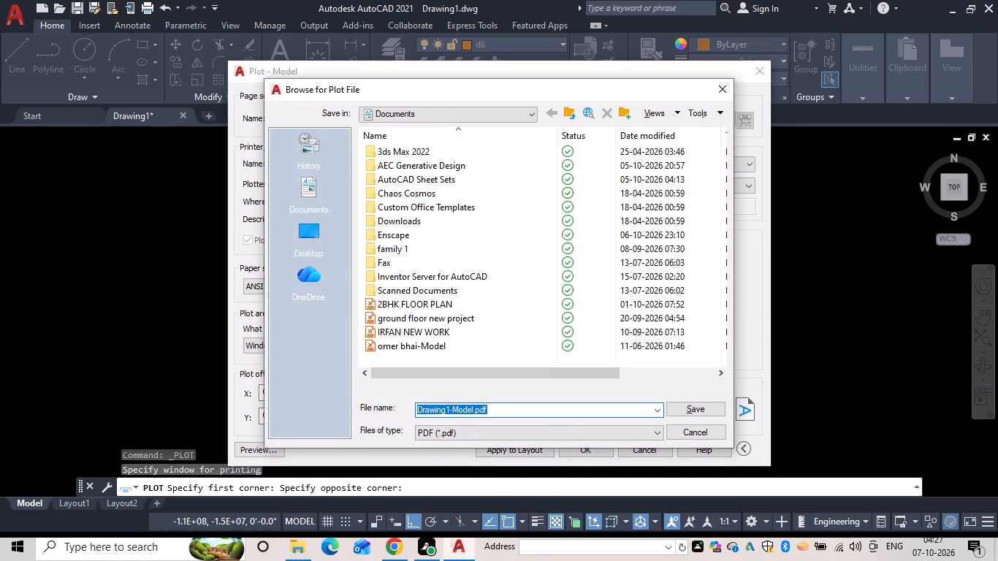
pyautogui.press('BackSpace')
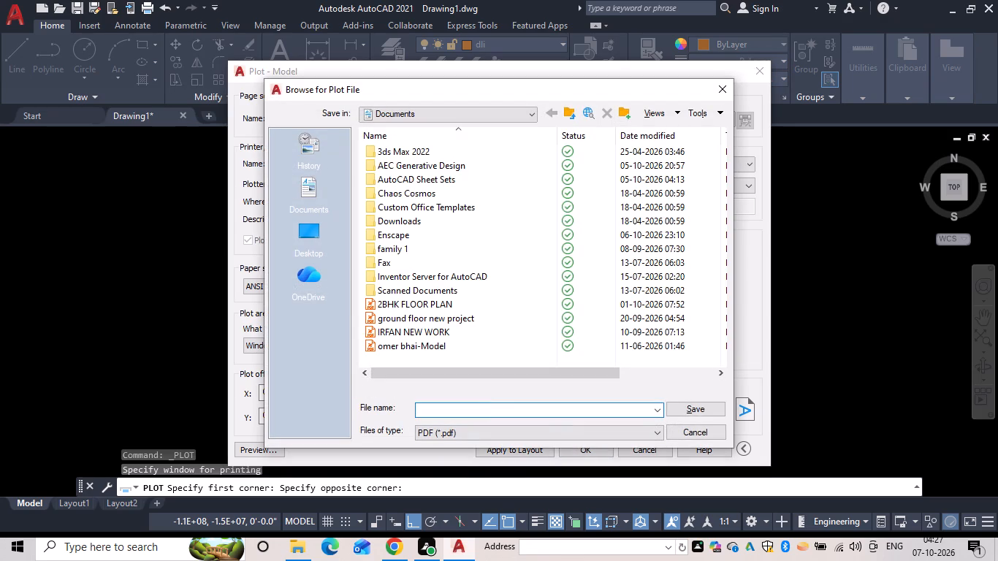
pyautogui.write('GROUND')
pyautogui.press('space')
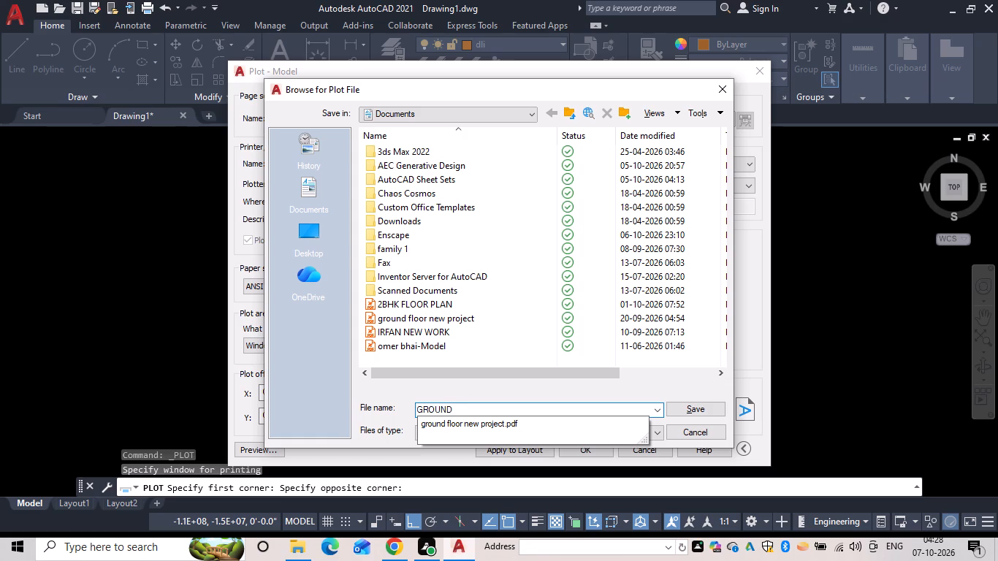
pyautogui.write('FLOOOR')
pyautogui.press('space')
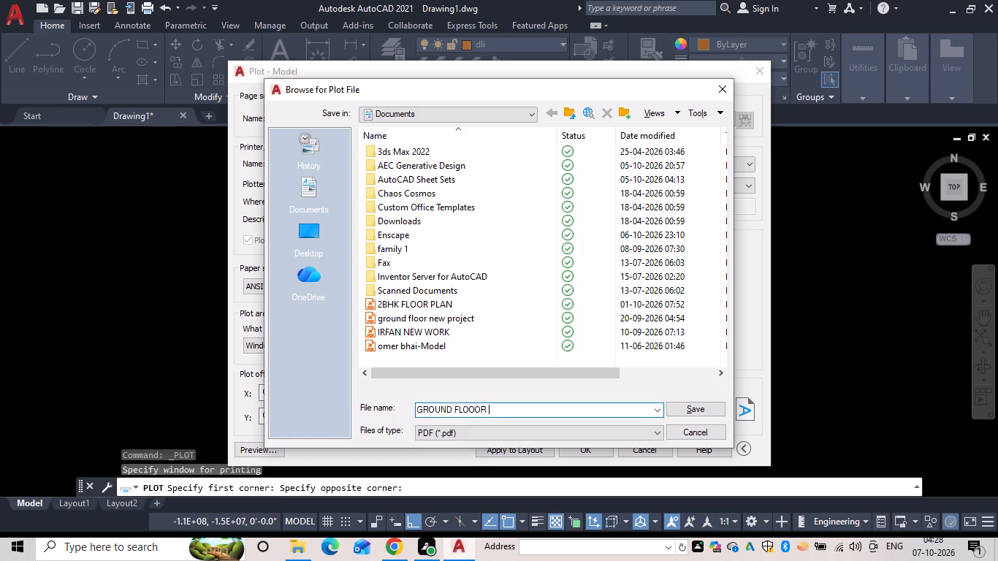
pyautogui.write('HOUSE')
pyautogui.press('space')
pyautogui.write('PLAN')
pyautogui.doubleClick(304, 241)
pyautogui.click(688, 411)
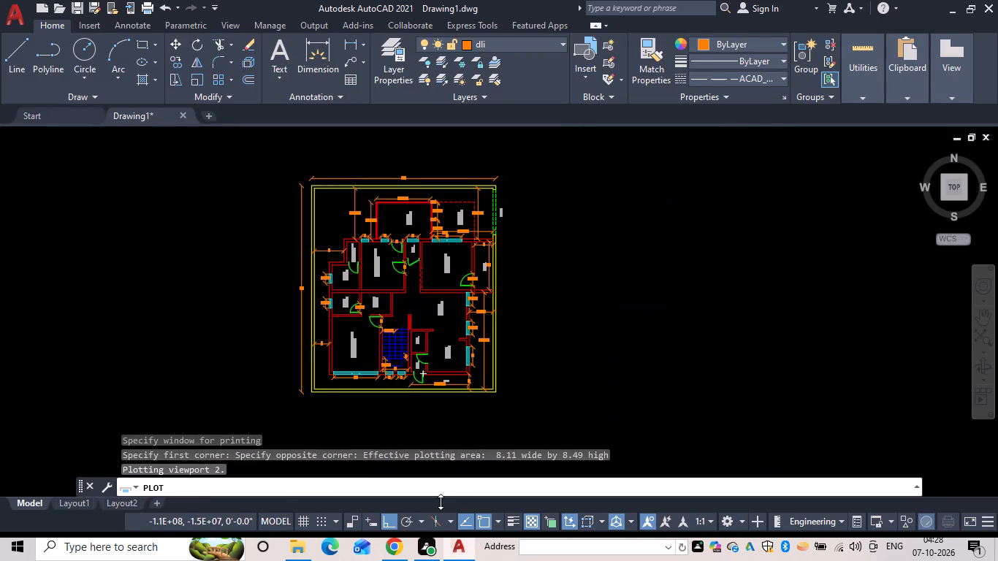
# Run the LOGFILEOFF command.
pyautogui.click(388, 487)
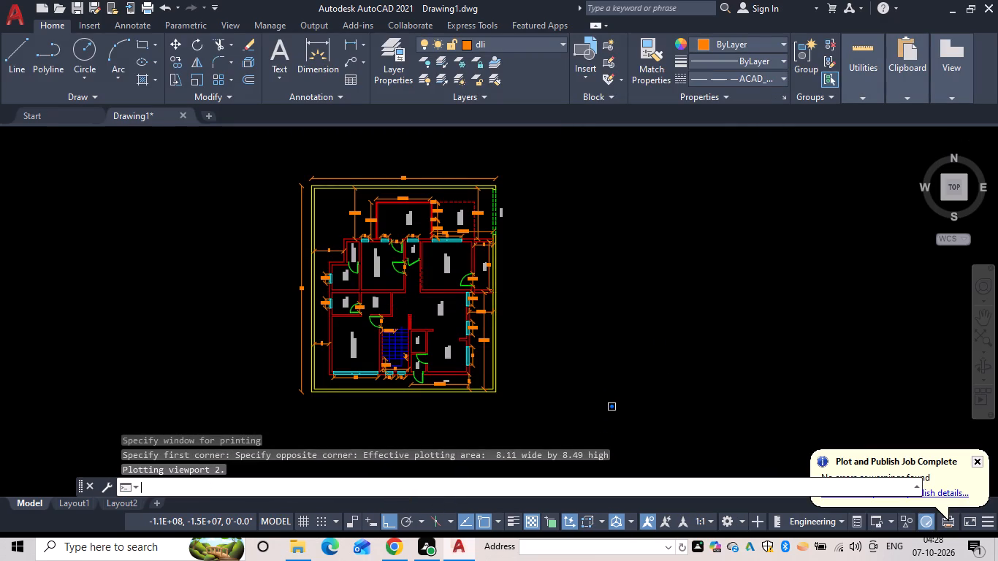
pyautogui.write('LO')
pyautogui.press('g')
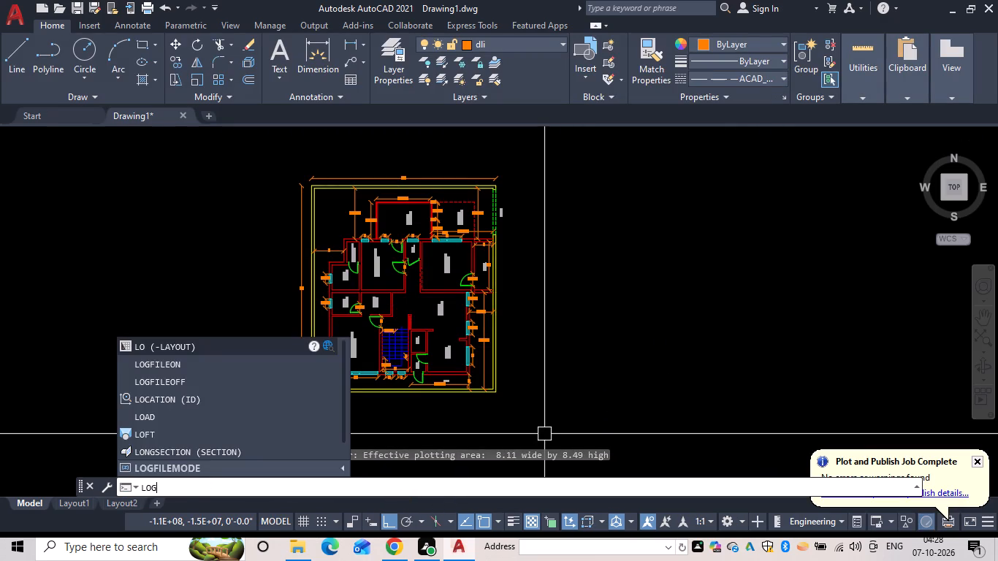
pyautogui.click(210, 383)
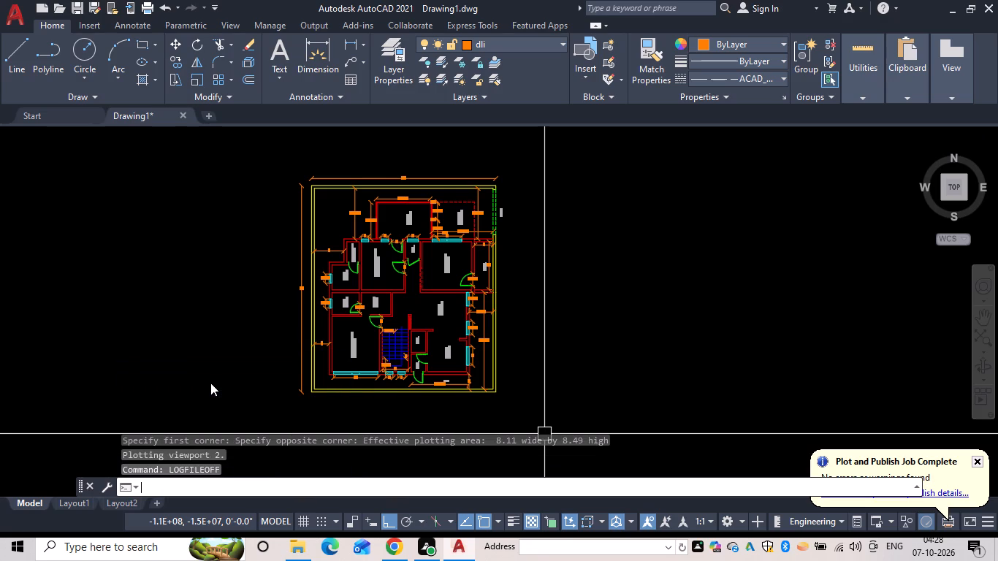
# Close the program, saving the drawing to the Desktop as GROUND FLOOR HOUSE PLAN.
pyautogui.click(992, 4)
pyautogui.click(454, 299)
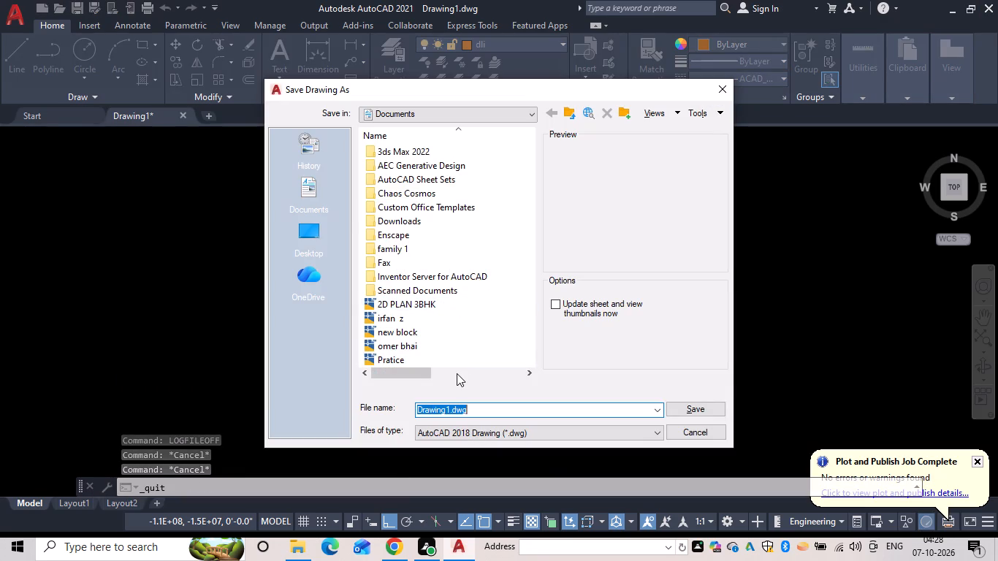
pyautogui.tripleClick(318, 240)
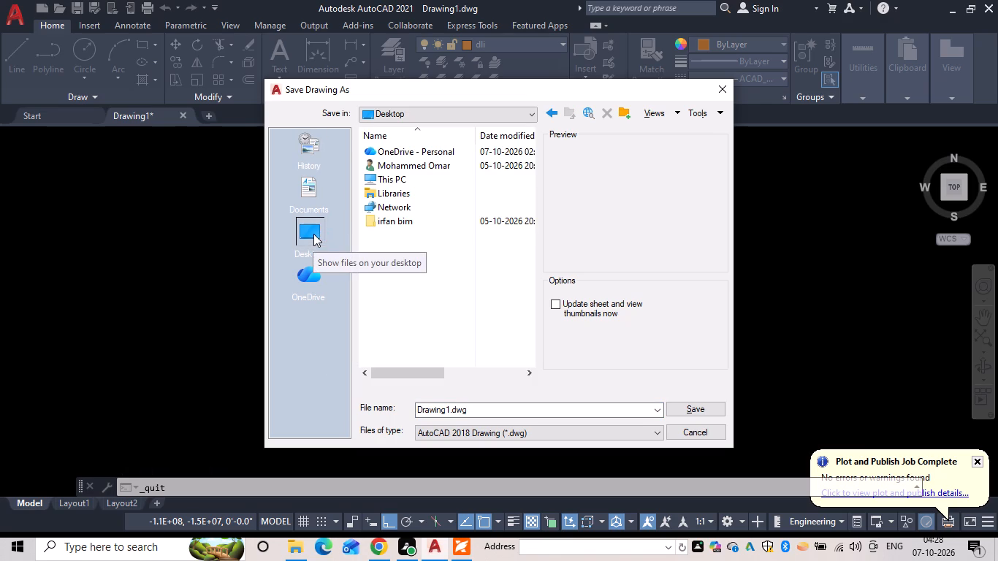
pyautogui.click(313, 234)
pyautogui.moveTo(313, 234); pyautogui.dragTo(319, 243)
pyautogui.click(483, 403)
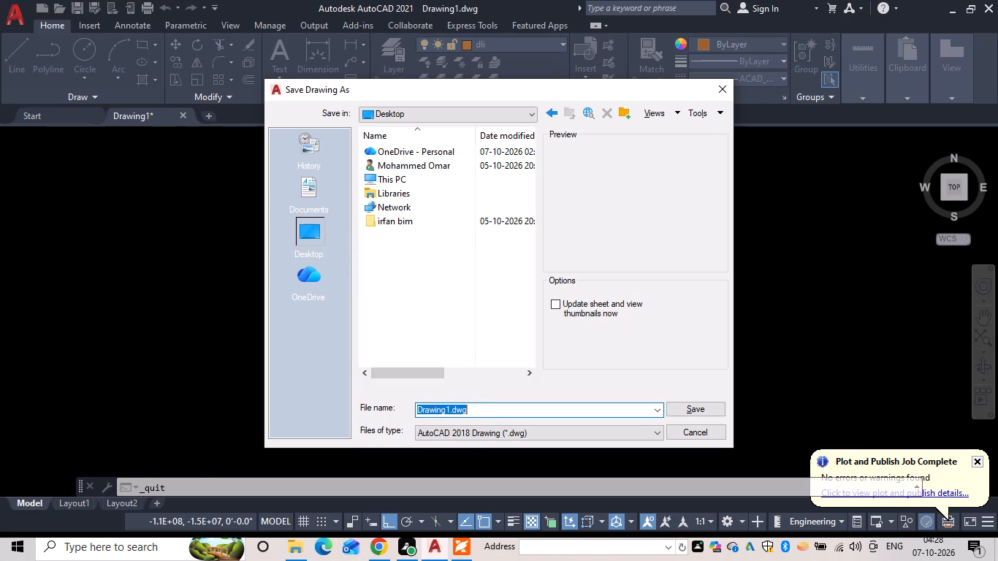
pyautogui.press('BackSpace')
pyautogui.write('GROUND')
pyautogui.press('space')
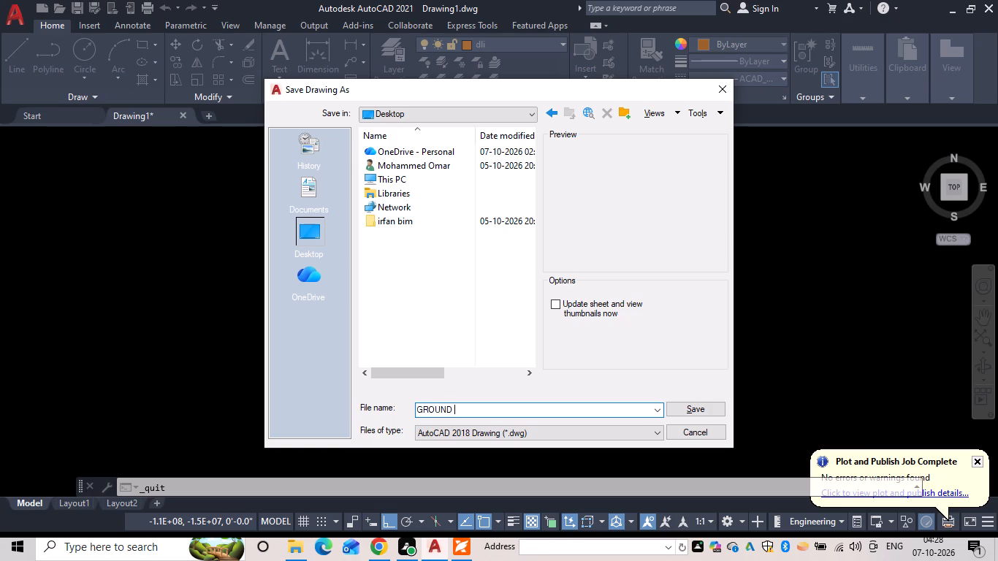
pyautogui.write('FLOOR')
pyautogui.press('space')
pyautogui.write('HOUSE')
pyautogui.press('space')
pyautogui.write('PLAN')
pyautogui.click(316, 223)
pyautogui.moveTo(316, 223); pyautogui.dragTo(312, 230)
pyautogui.click(717, 411)
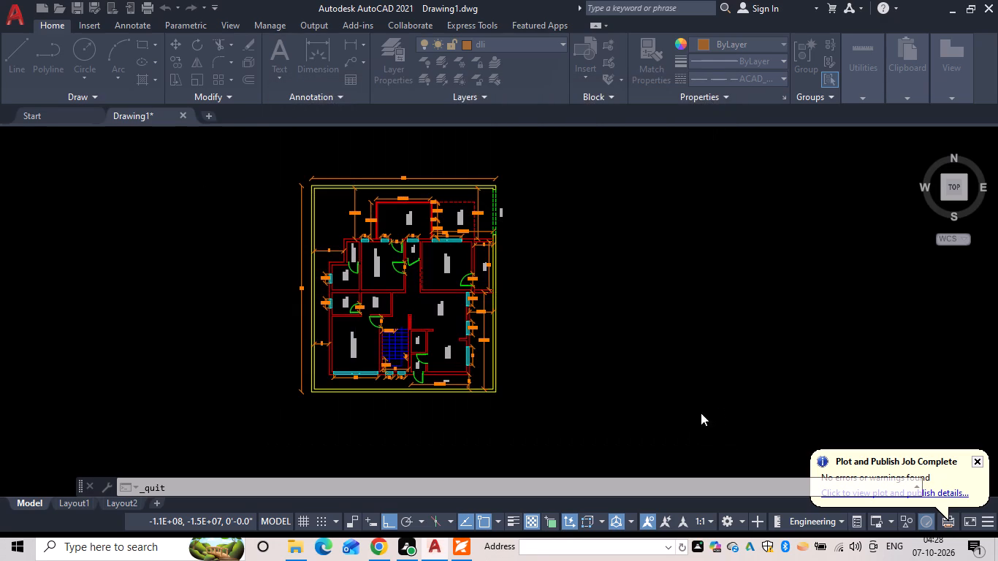